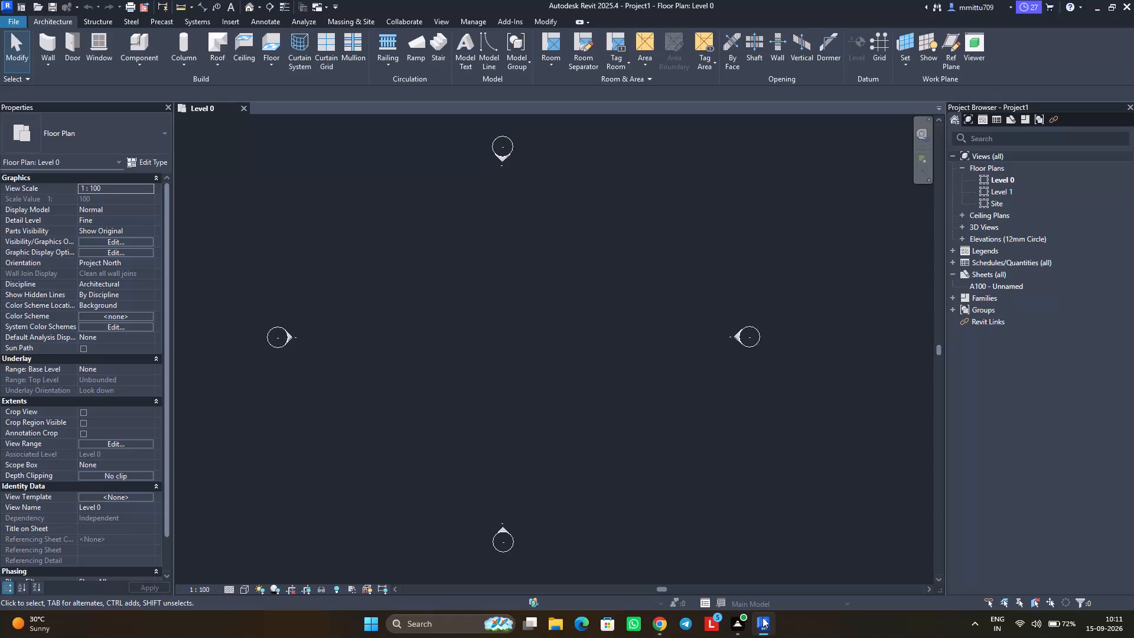
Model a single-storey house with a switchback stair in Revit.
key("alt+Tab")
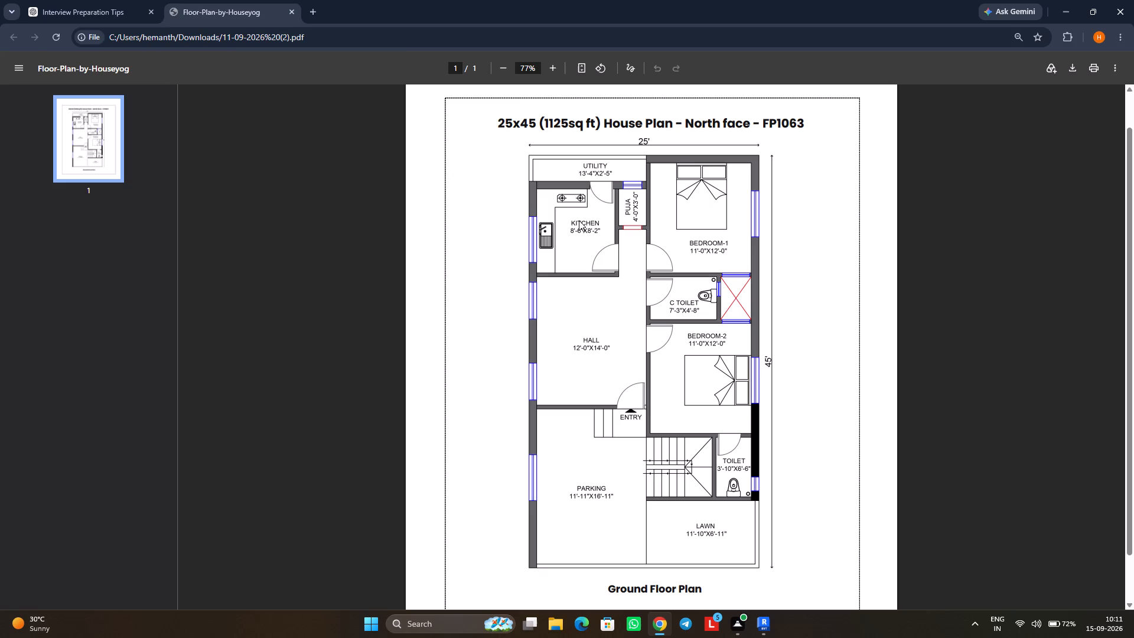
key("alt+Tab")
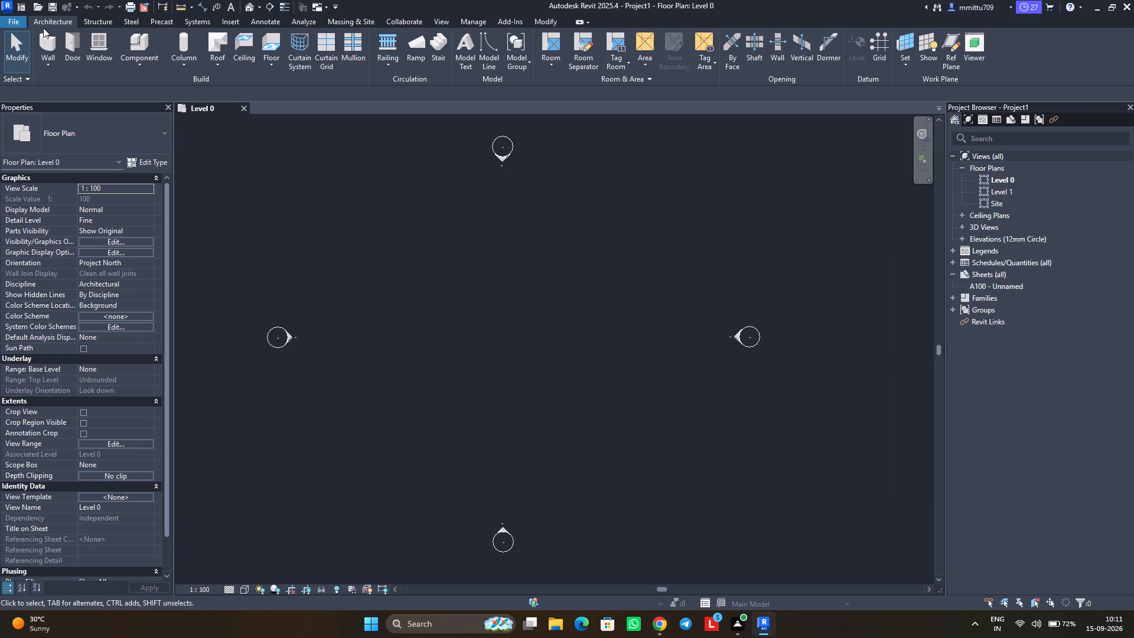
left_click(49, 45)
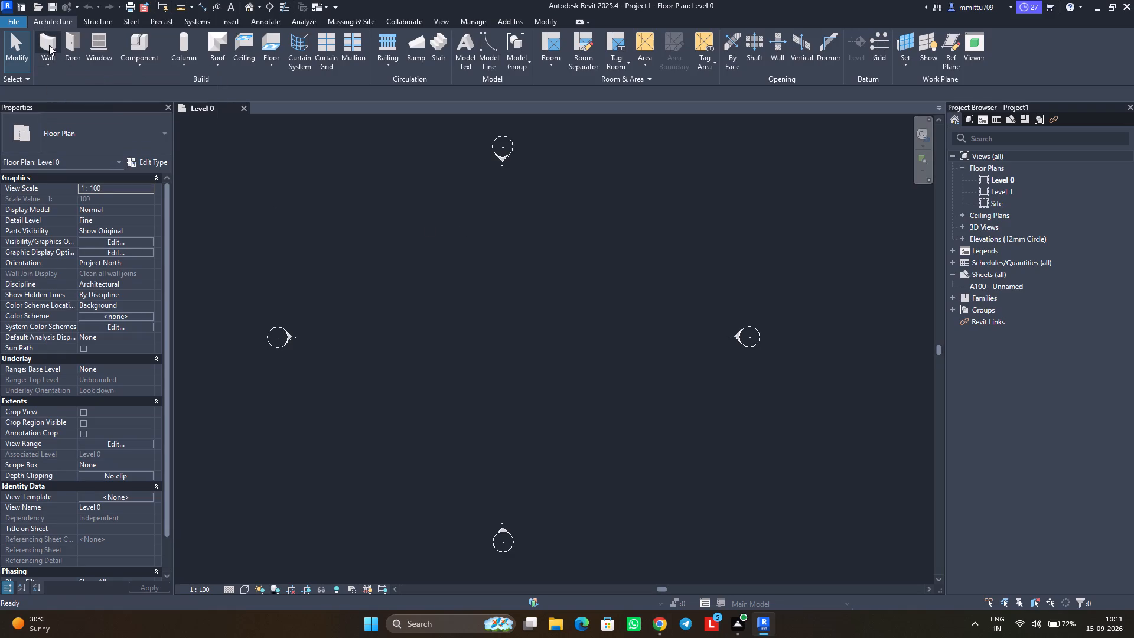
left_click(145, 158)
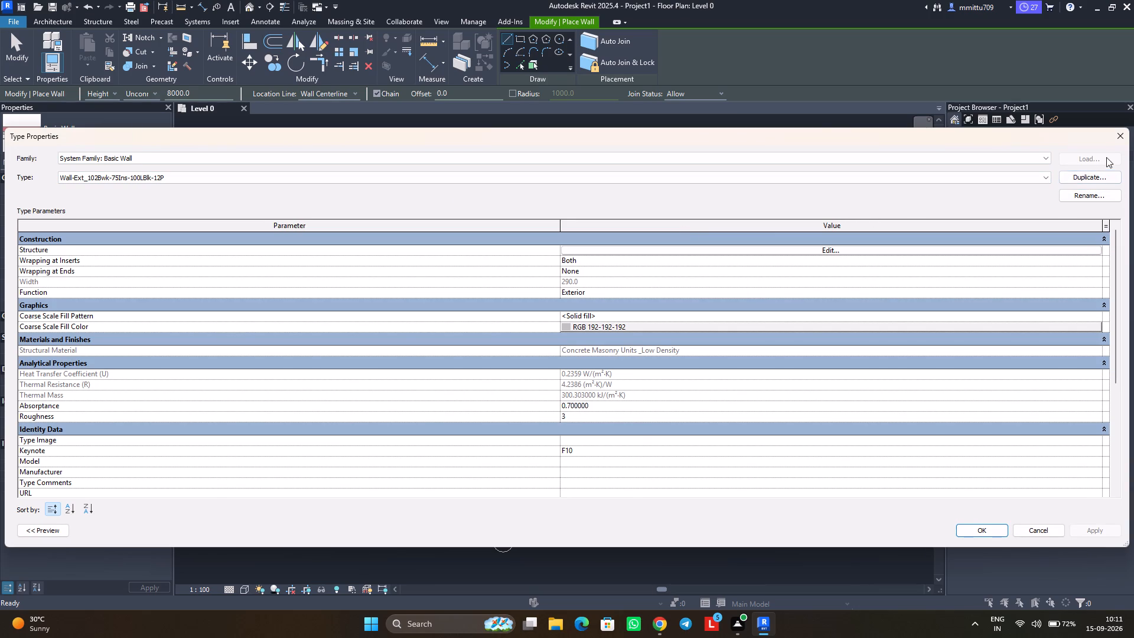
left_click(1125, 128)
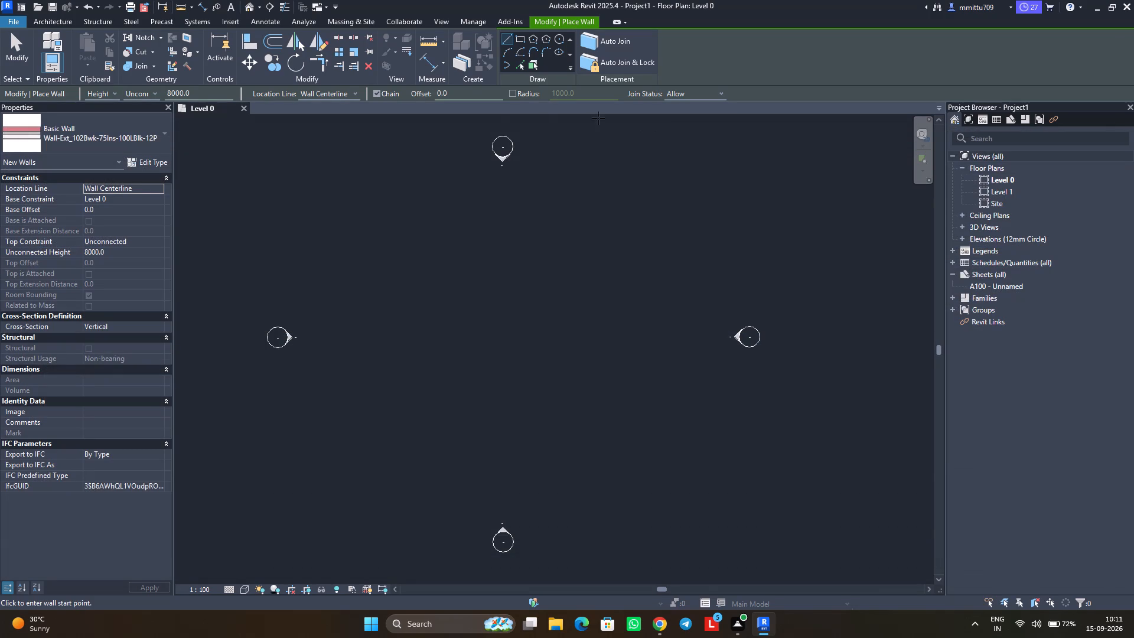
Link the PDF file 11-09-2026 (2).pdf from the Downloads folder into the Level 0 floor plan.
left_click(233, 25)
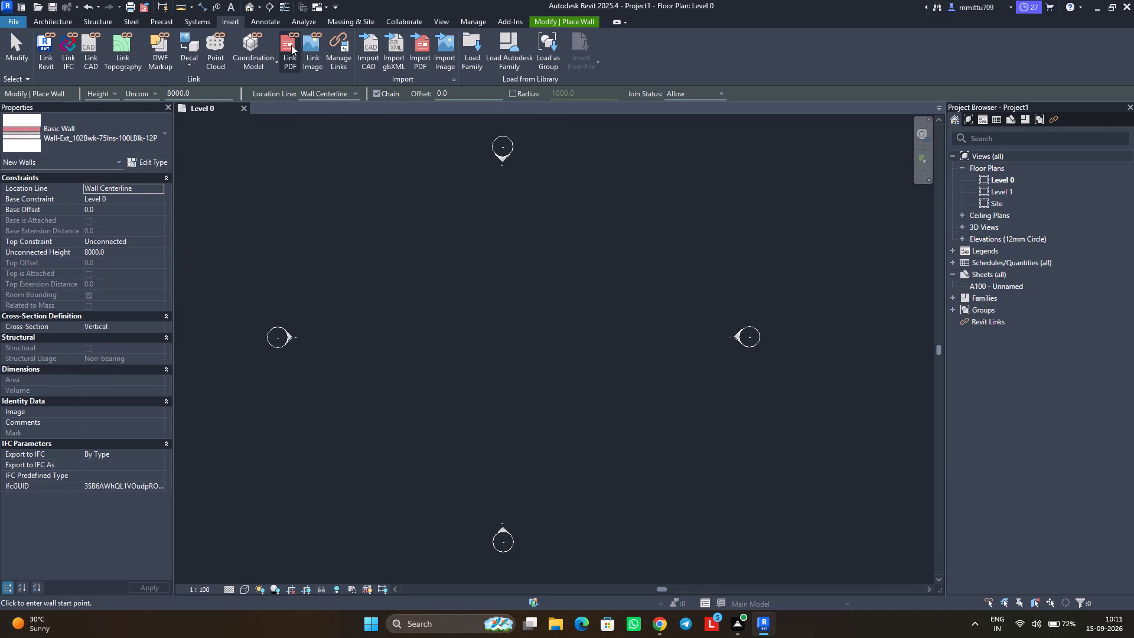
left_click(294, 45)
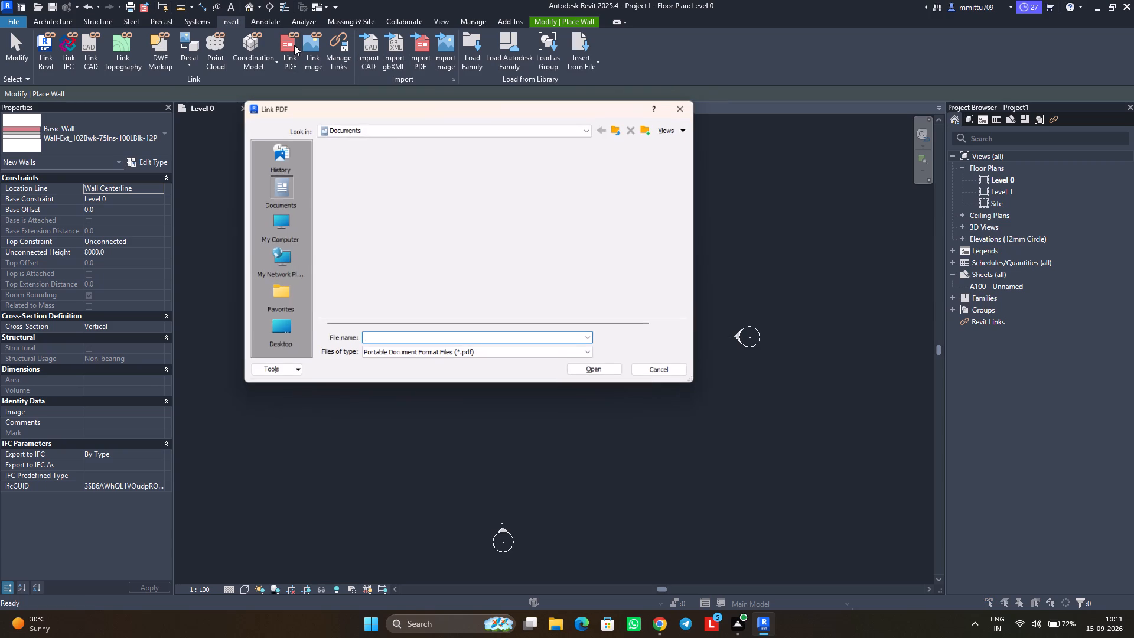
double_click(291, 224)
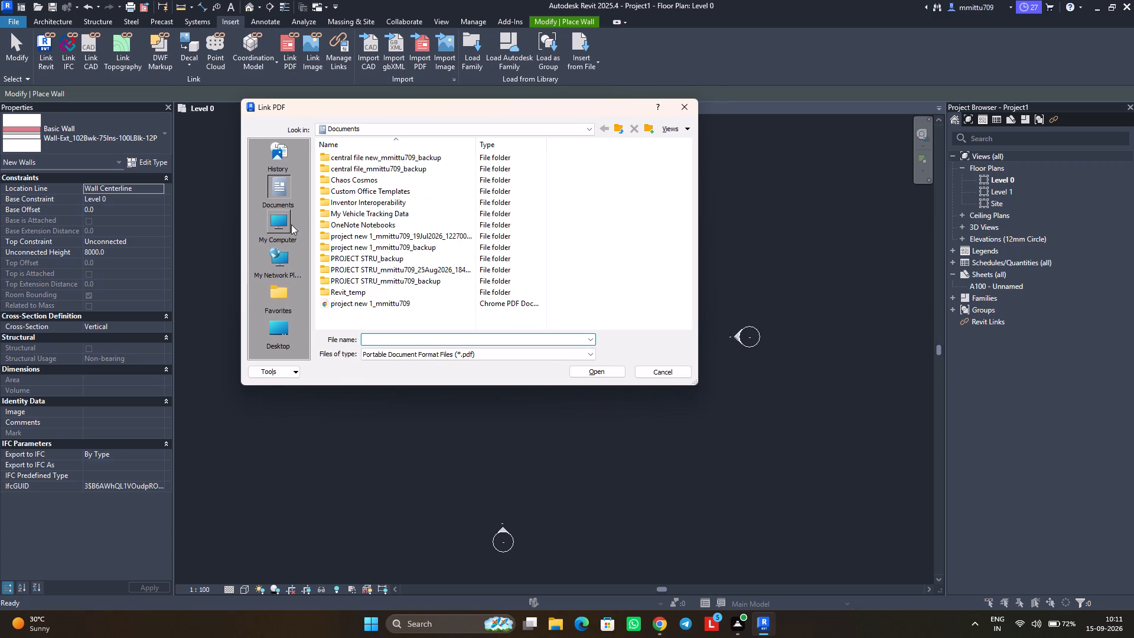
left_click(384, 131)
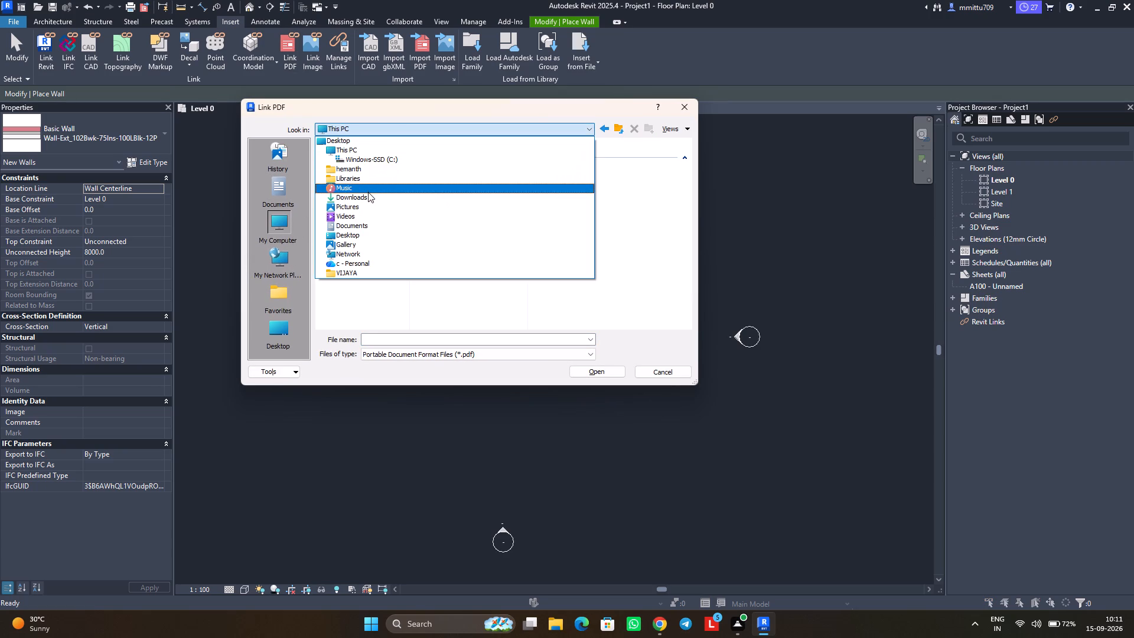
left_click(368, 194)
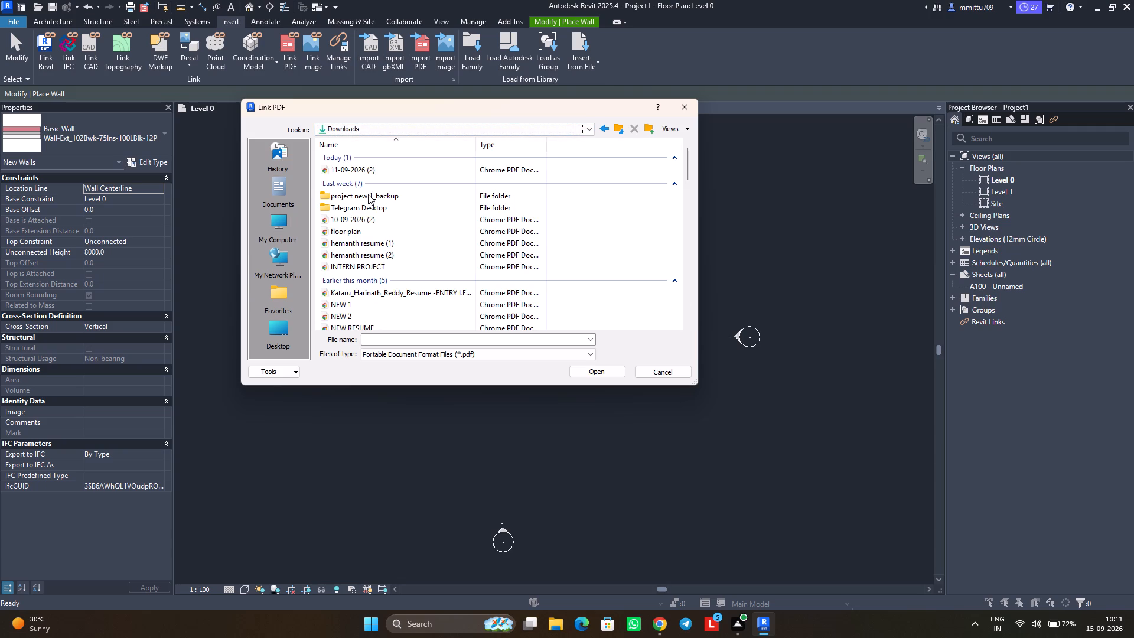
left_click(382, 167)
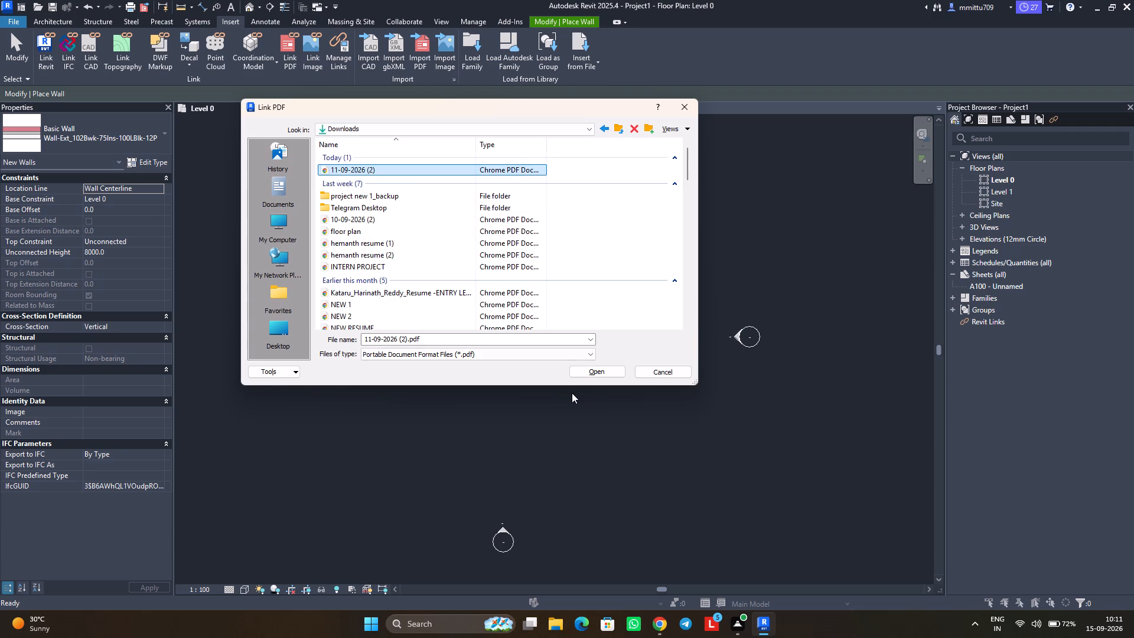
left_click(589, 377)
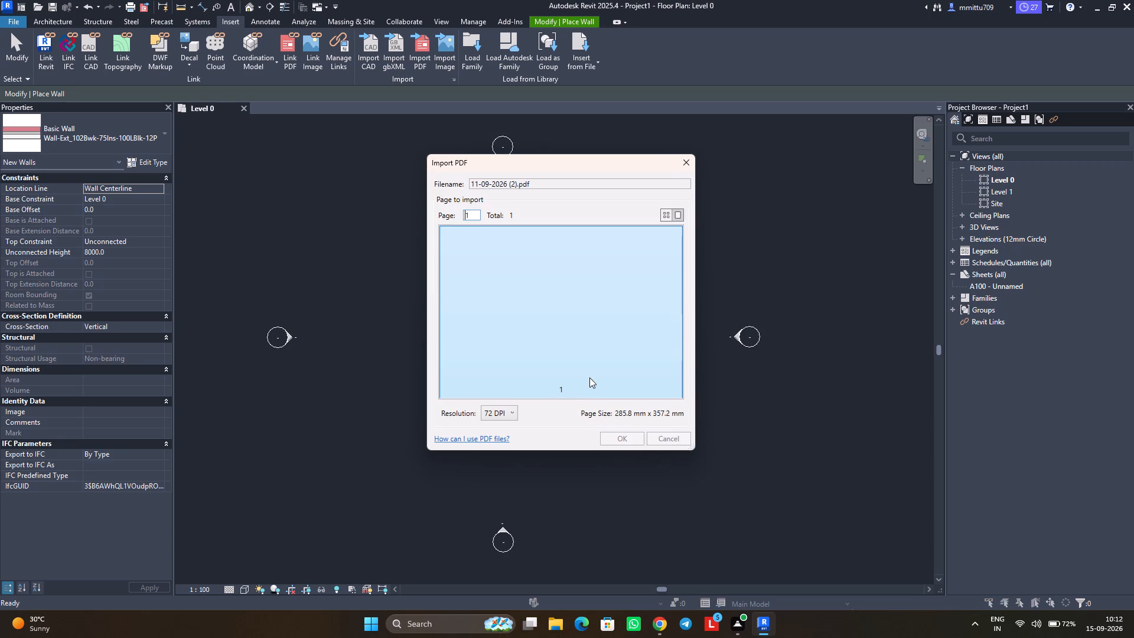
Set the PDF's resolution to 600 DPI and place it centred between the four elevation markers on Level 0.
left_click(513, 416)
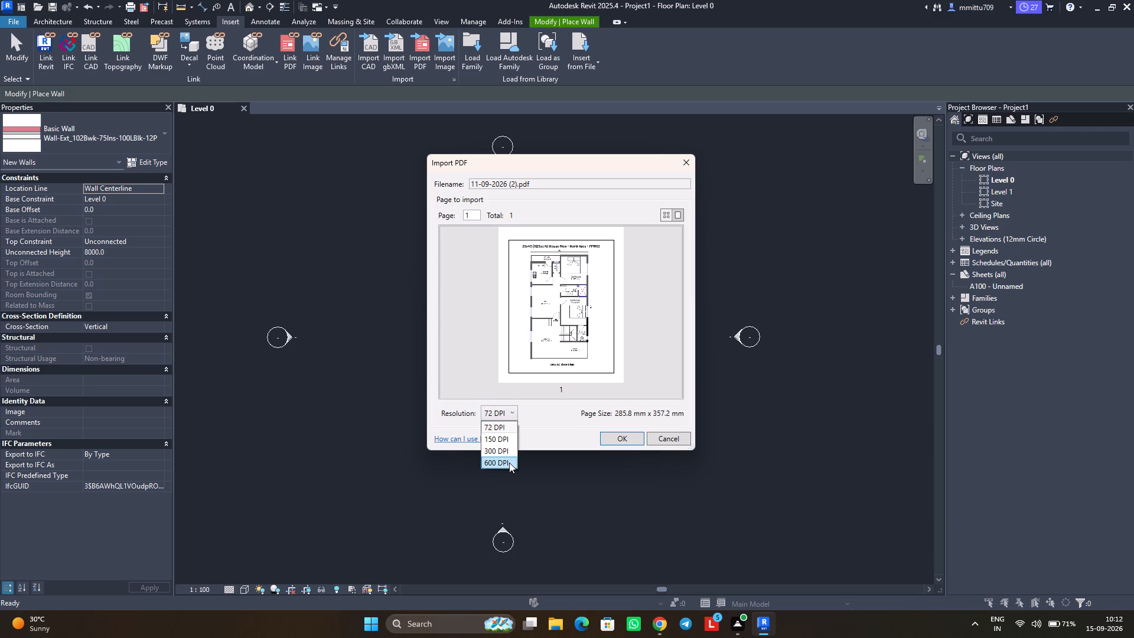
left_click(509, 463)
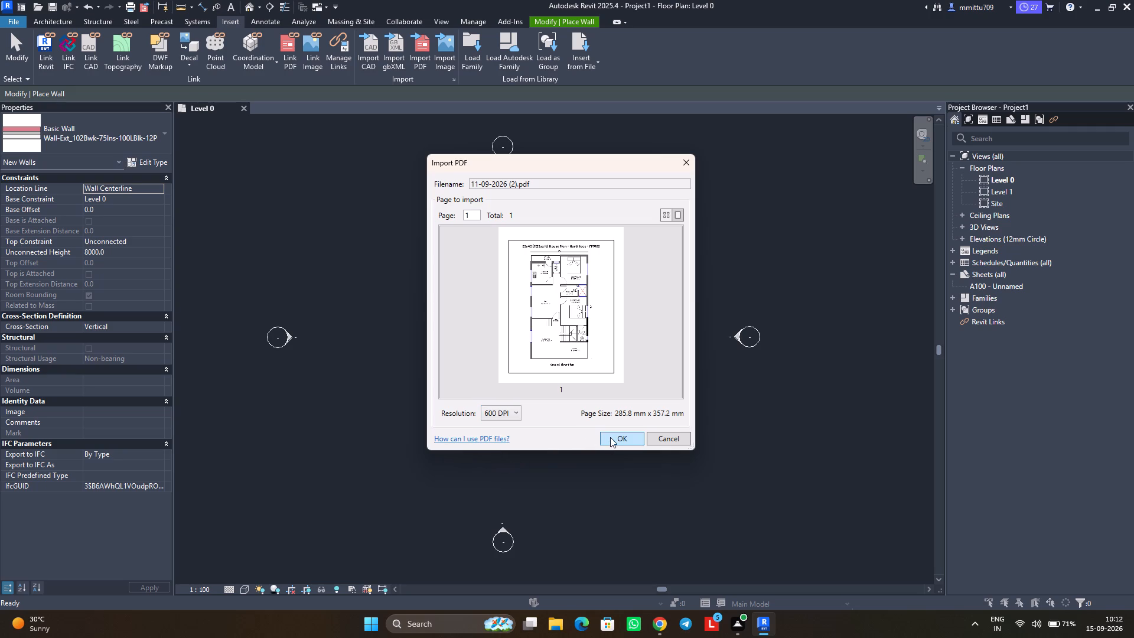
left_click(610, 437)
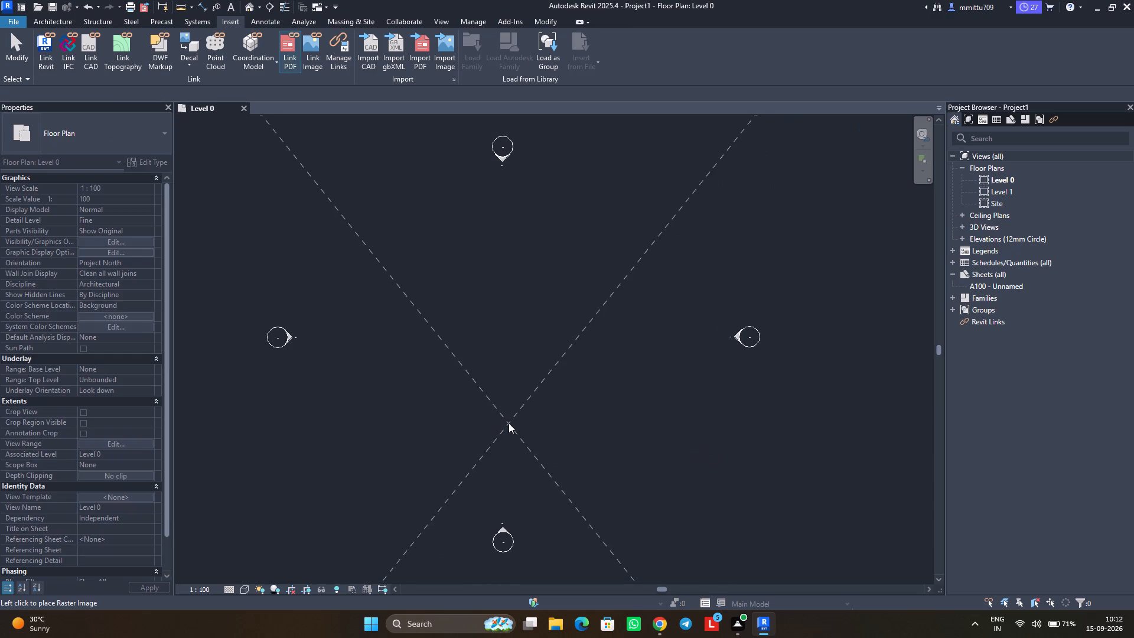
scroll(510, 383, "down", 1, "ctrl")
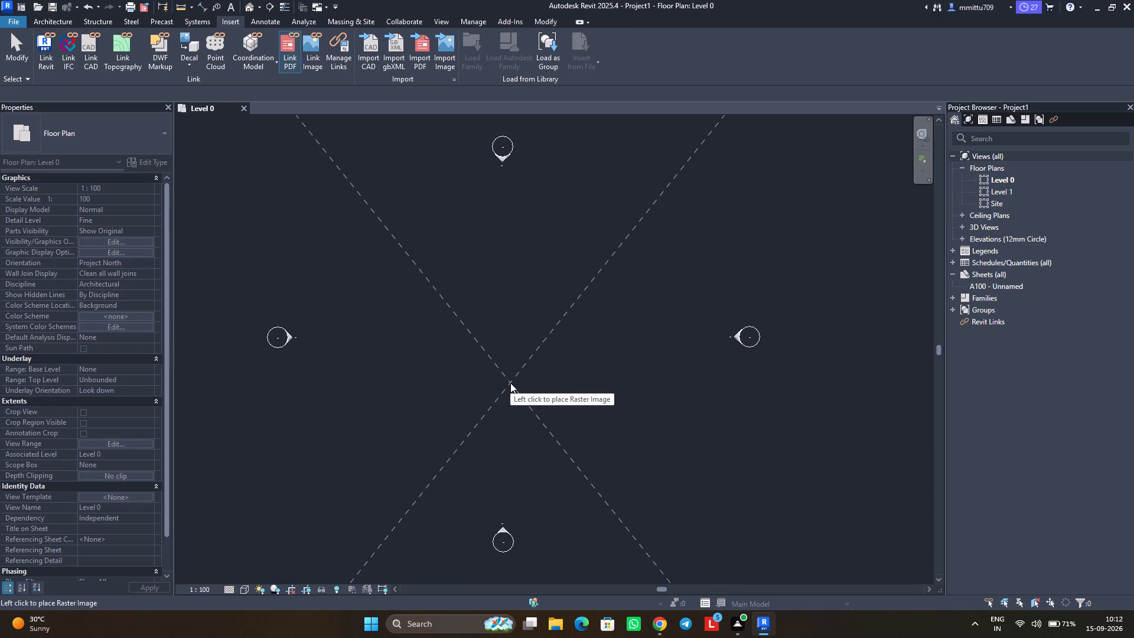
scroll(510, 383, "down", 1, "ctrl")
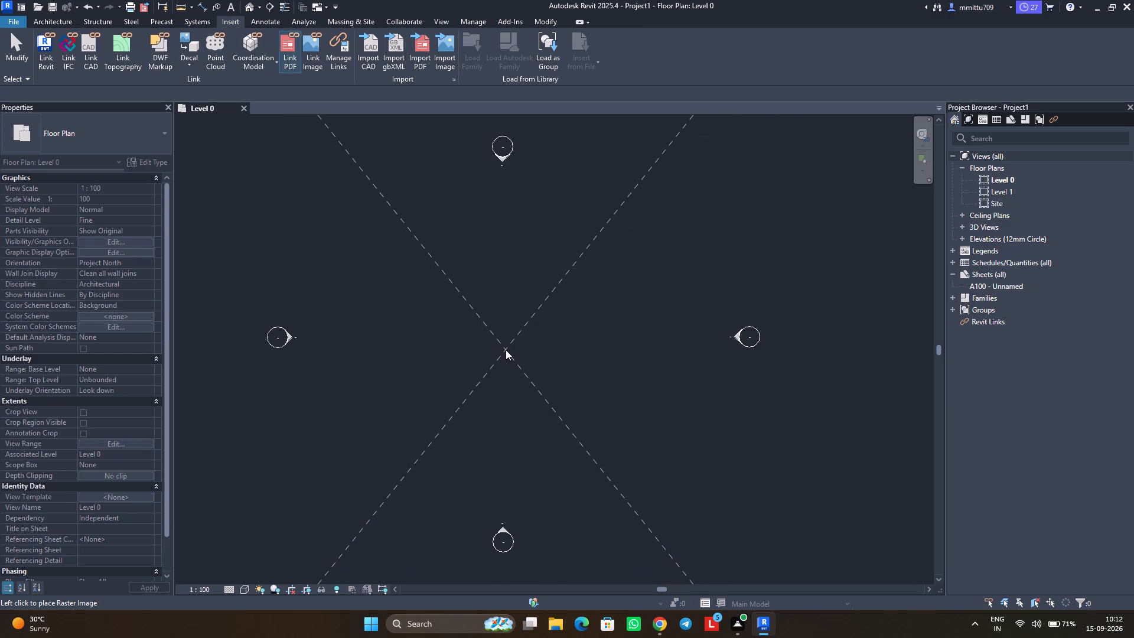
left_click(507, 340)
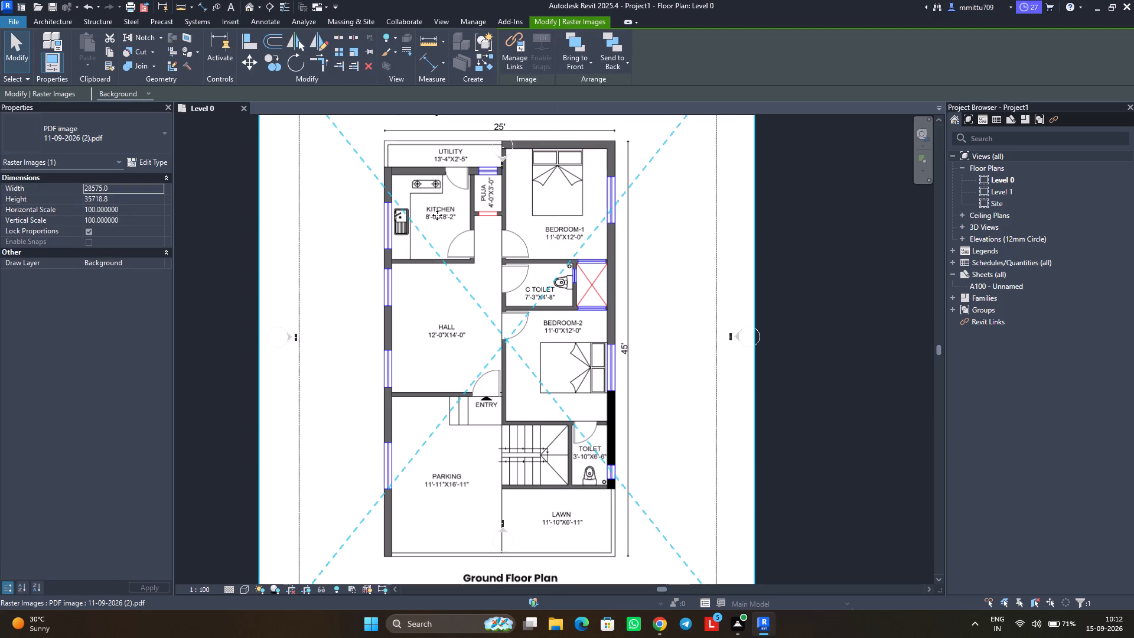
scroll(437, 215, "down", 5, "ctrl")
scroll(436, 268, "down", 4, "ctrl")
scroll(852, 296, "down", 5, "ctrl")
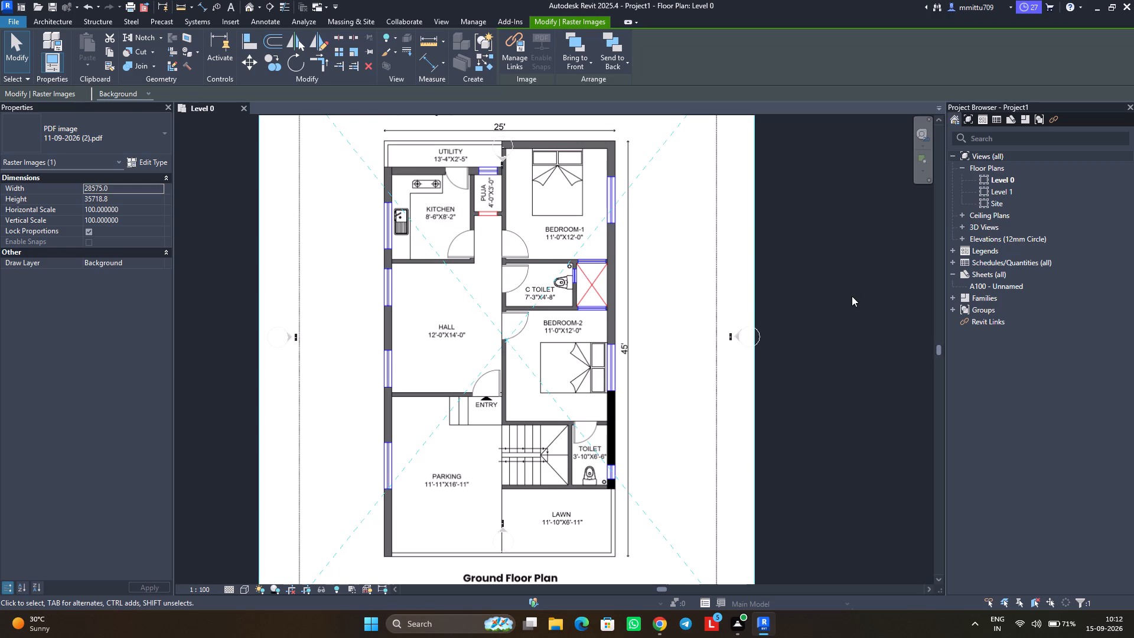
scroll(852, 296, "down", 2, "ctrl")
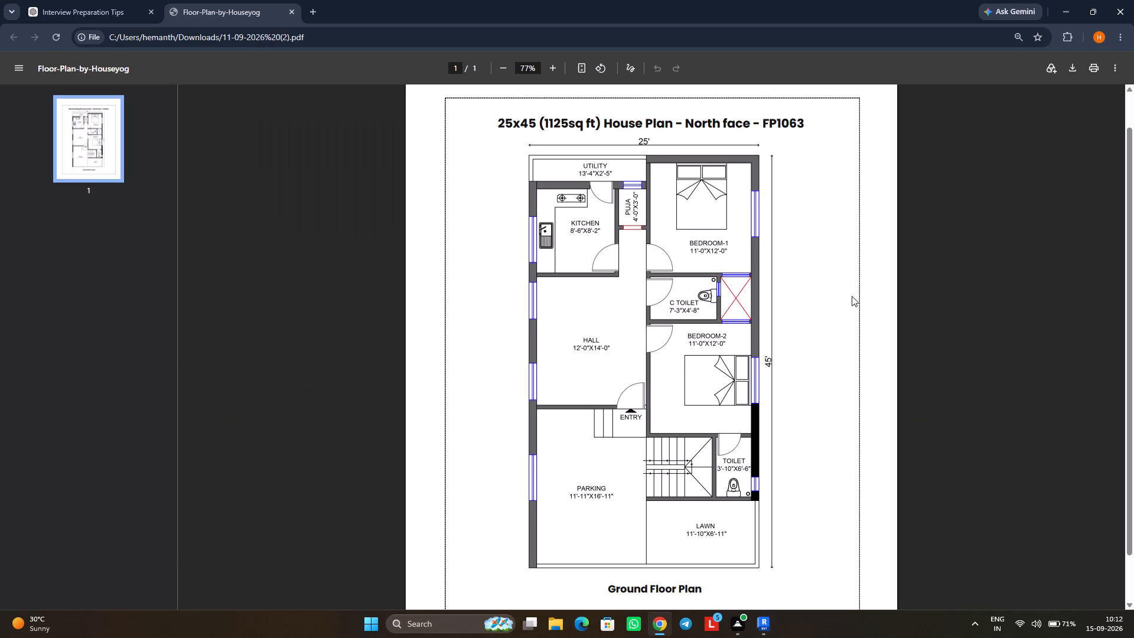
Close the browser window showing the house plan PDF and return to the Revit project.
left_click(1122, 14)
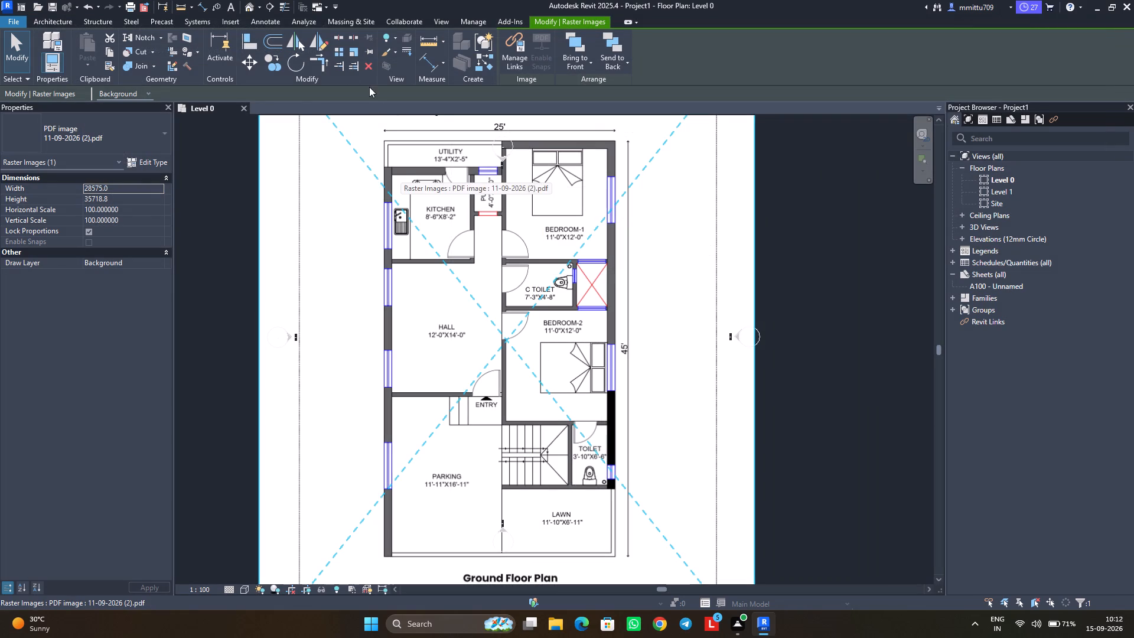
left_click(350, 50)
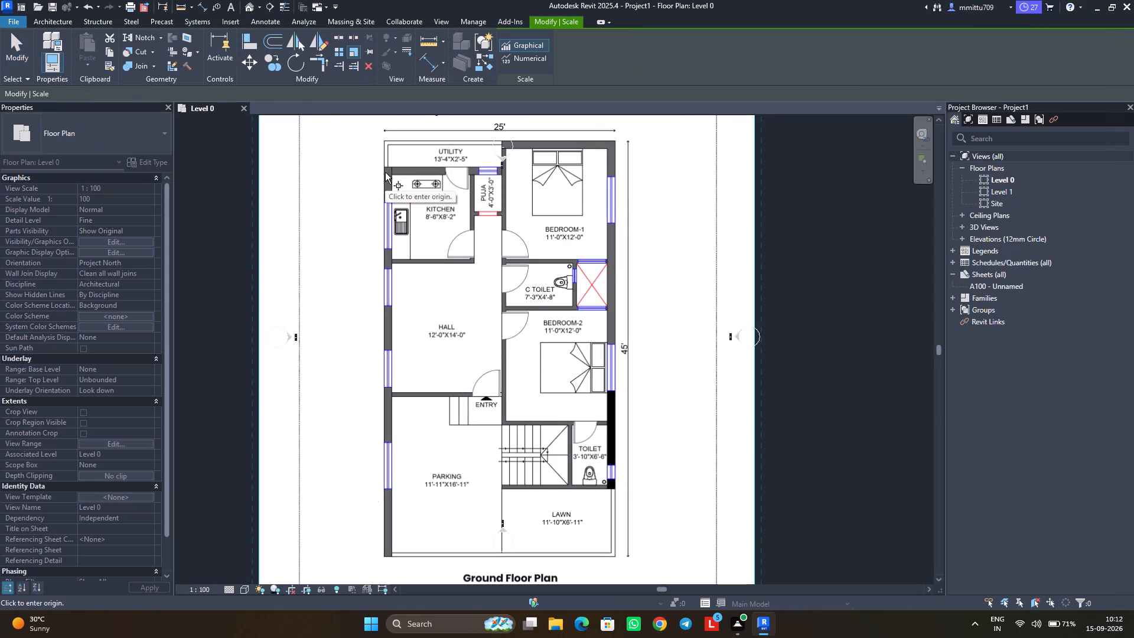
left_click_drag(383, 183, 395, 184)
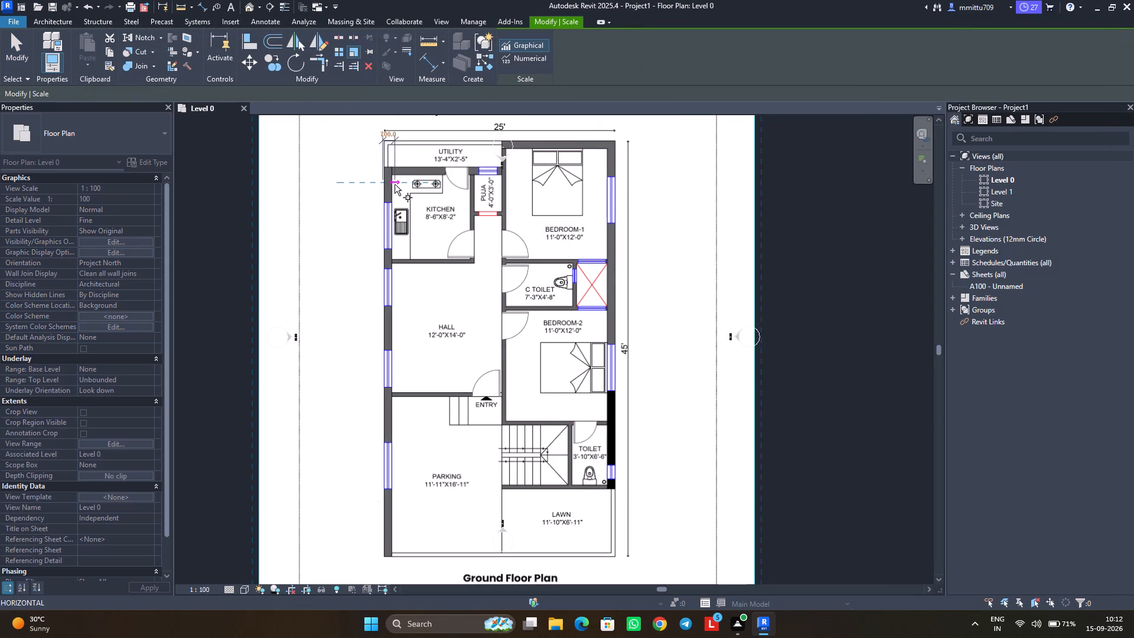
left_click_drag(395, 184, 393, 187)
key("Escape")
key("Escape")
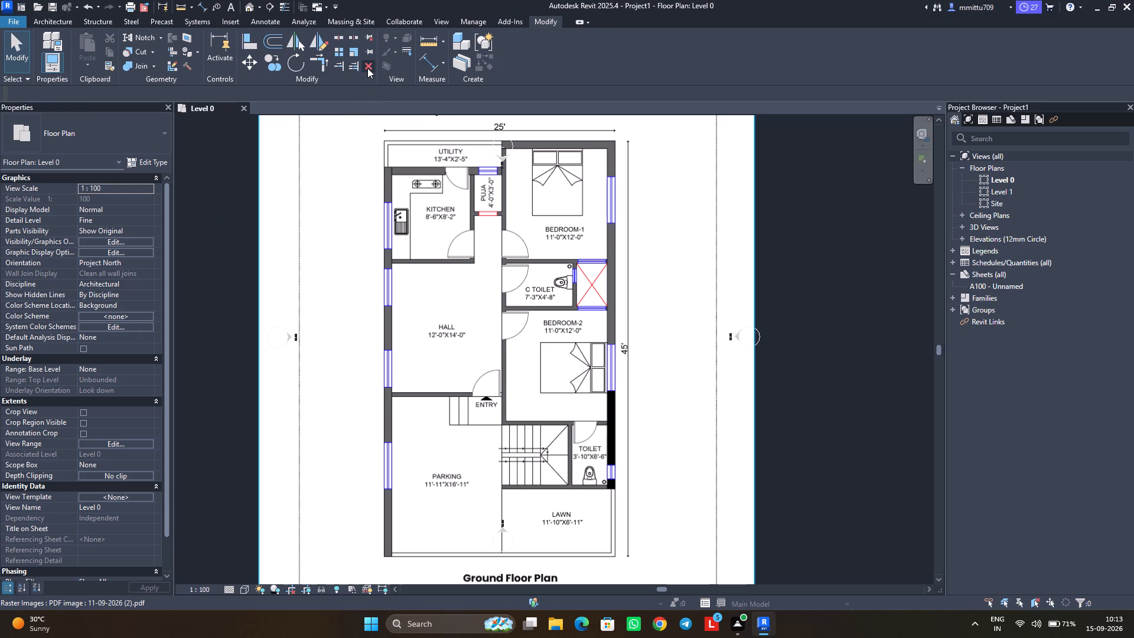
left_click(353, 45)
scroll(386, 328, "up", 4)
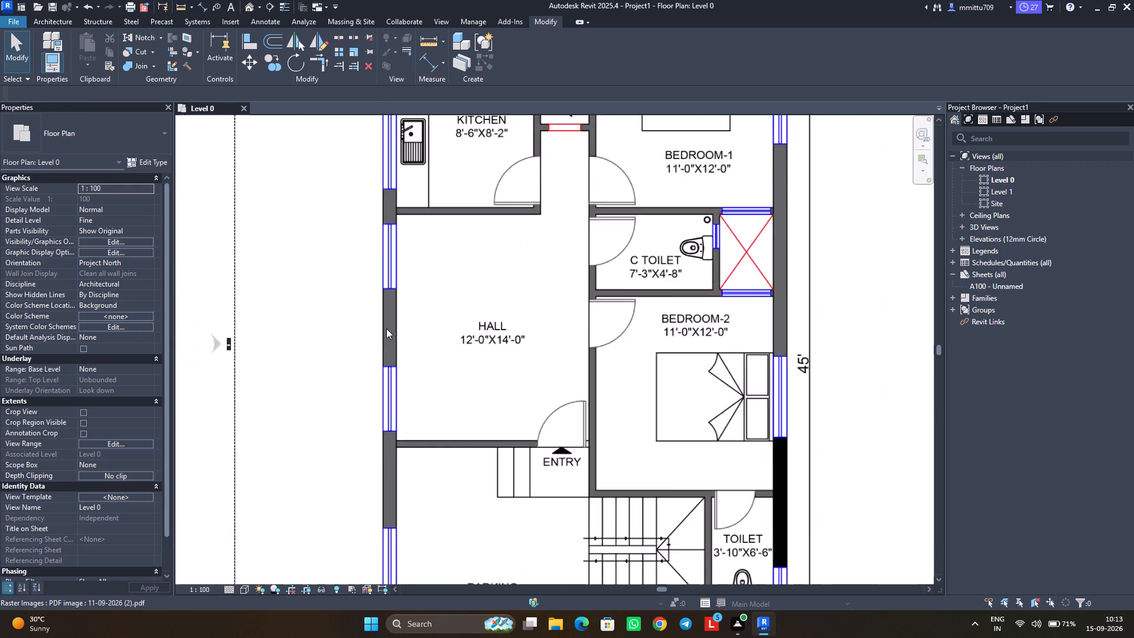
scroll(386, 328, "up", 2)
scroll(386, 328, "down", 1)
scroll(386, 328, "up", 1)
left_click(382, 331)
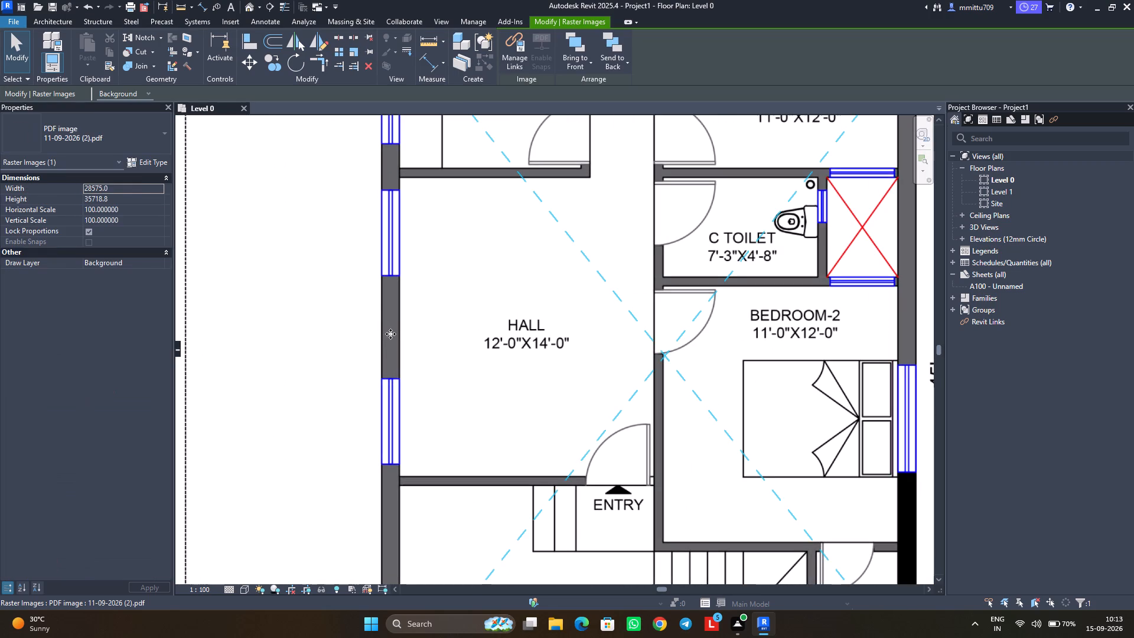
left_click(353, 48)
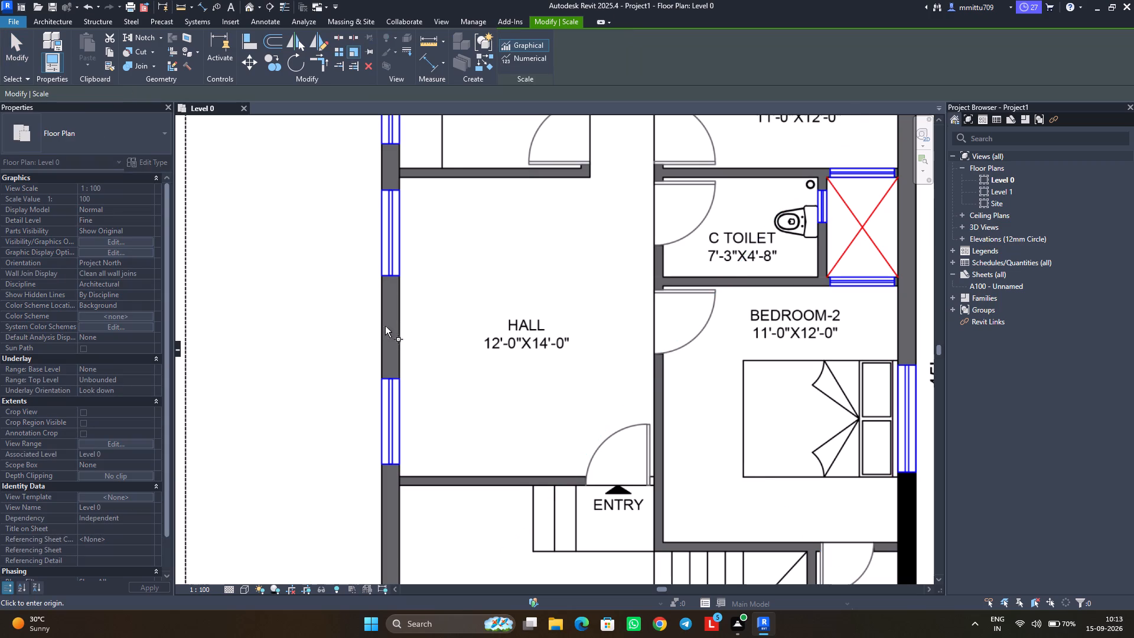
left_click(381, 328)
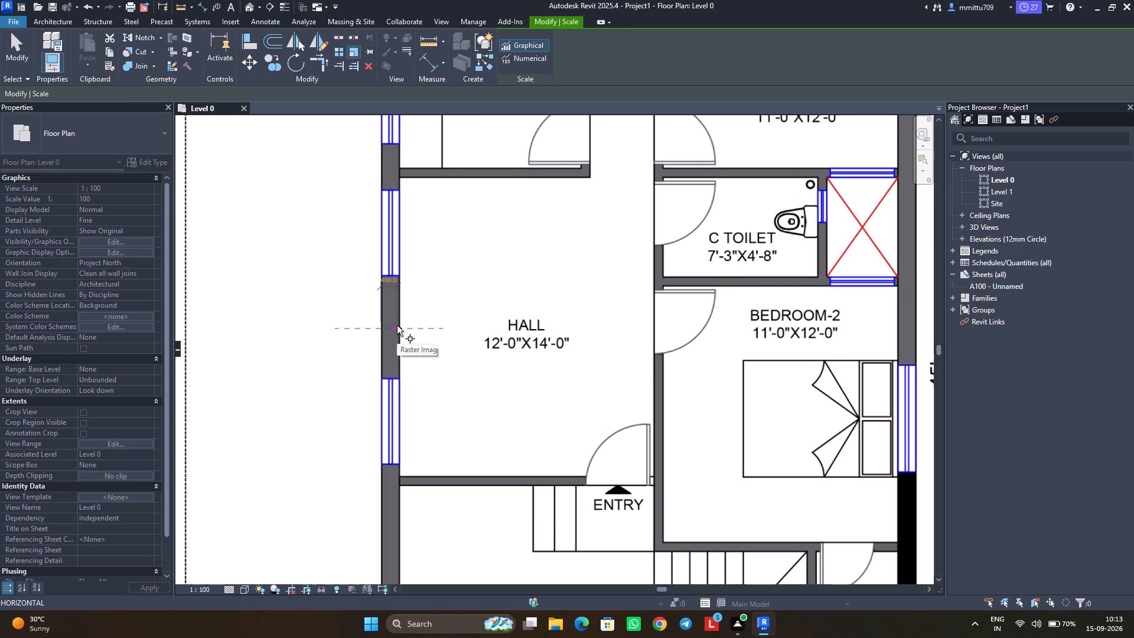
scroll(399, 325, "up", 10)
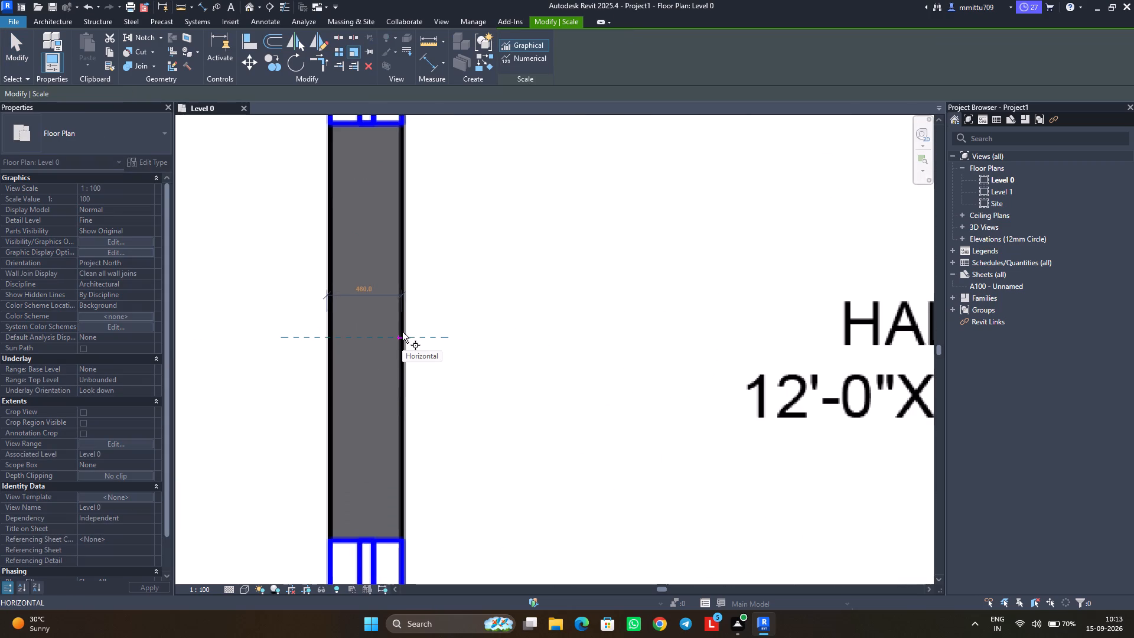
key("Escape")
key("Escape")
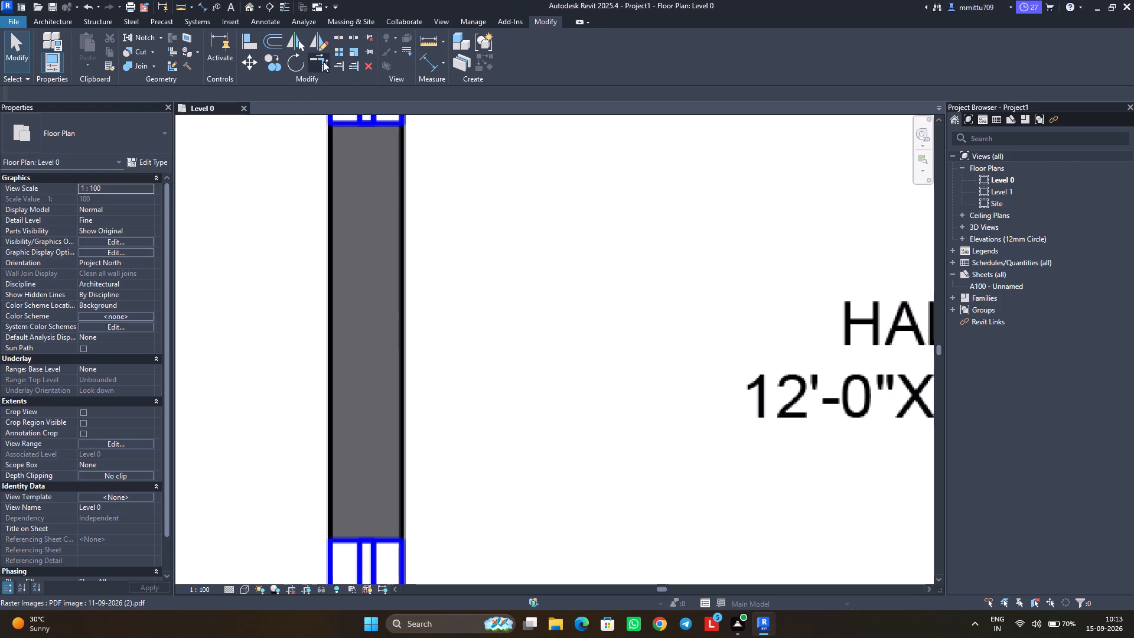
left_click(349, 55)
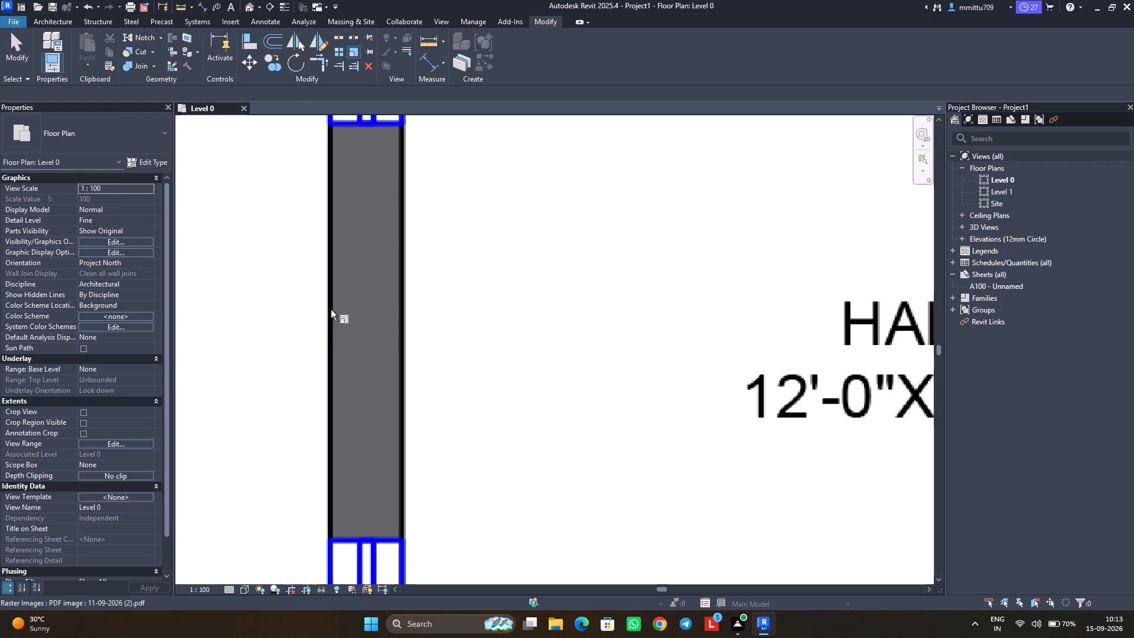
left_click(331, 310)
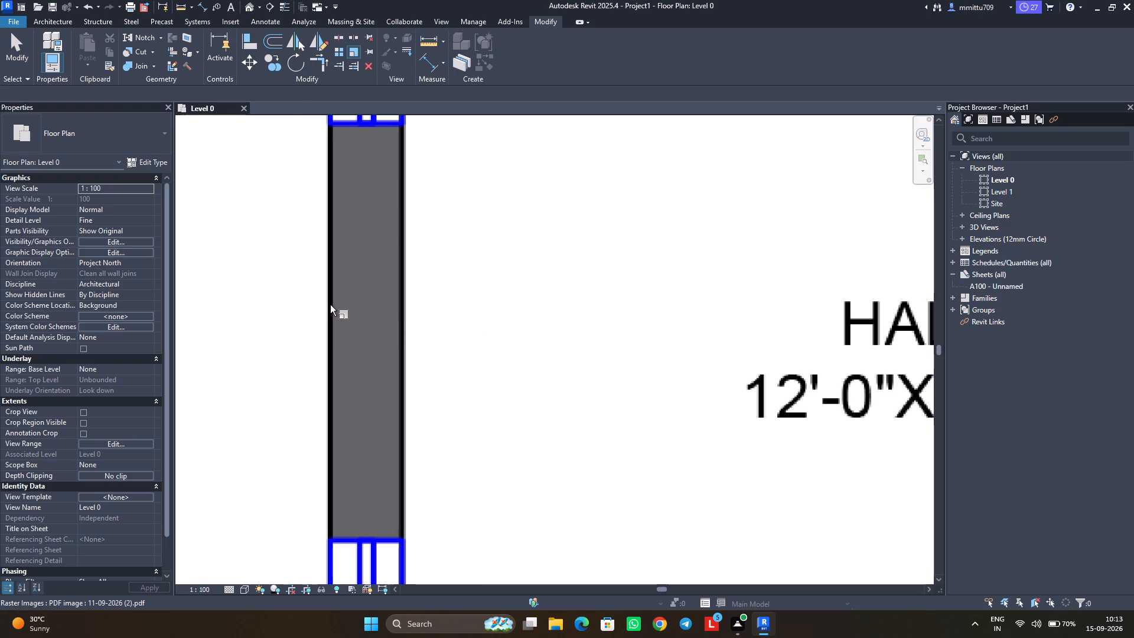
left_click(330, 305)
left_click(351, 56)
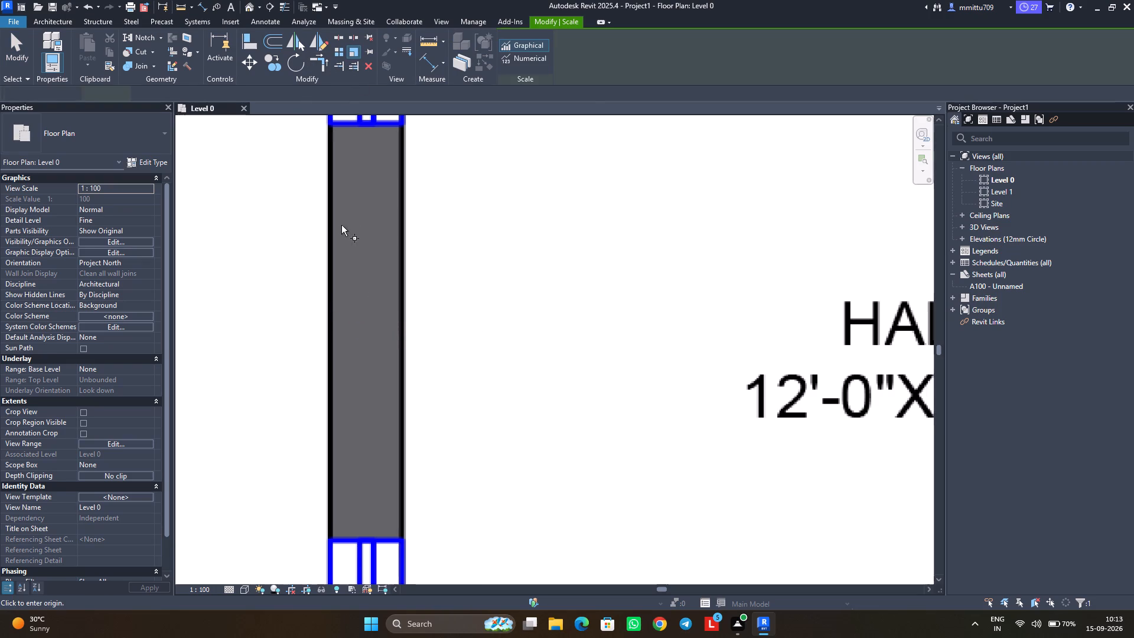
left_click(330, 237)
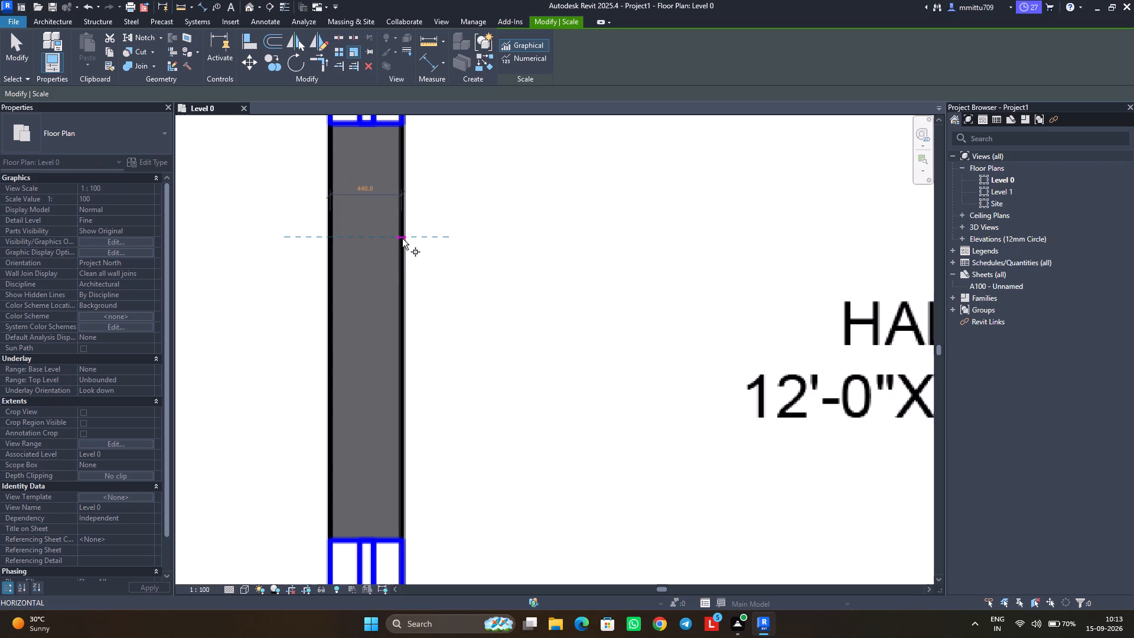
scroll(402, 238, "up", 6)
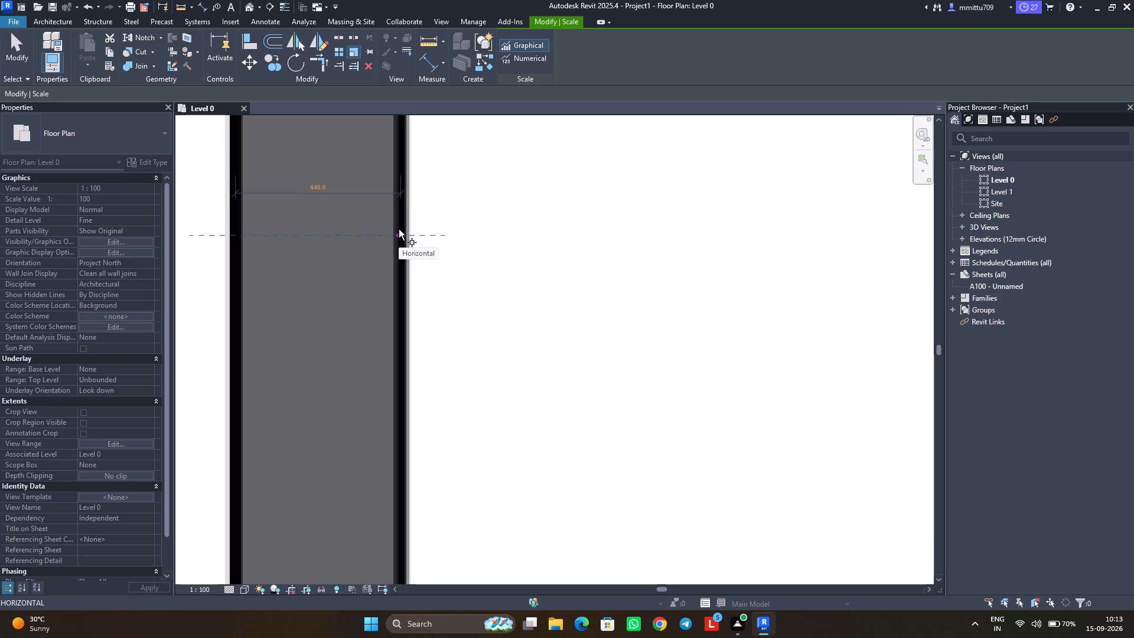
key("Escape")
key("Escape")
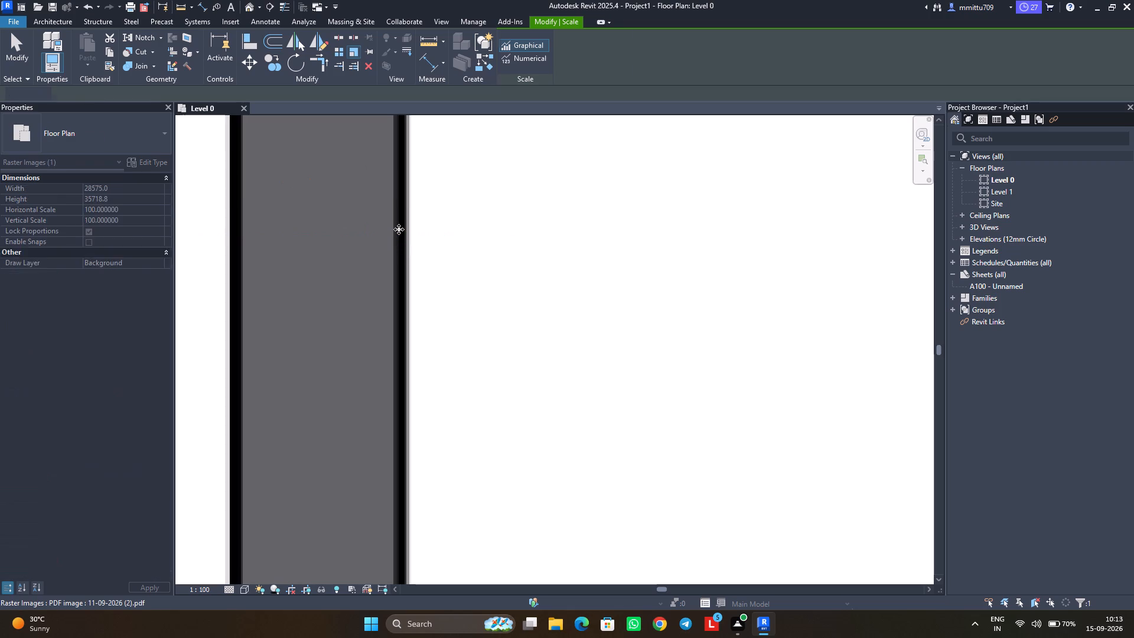
Move the north elevation marker up, clear of the plan drawing, to just above the 25x45 House Plan title.
scroll(399, 229, "down", 7)
scroll(399, 229, "up", 1)
scroll(399, 229, "down", 3)
scroll(399, 229, "up", 1)
scroll(399, 229, "down", 2)
scroll(399, 229, "up", 1)
scroll(399, 229, "down", 4)
scroll(399, 229, "up", 1)
scroll(399, 229, "down", 4)
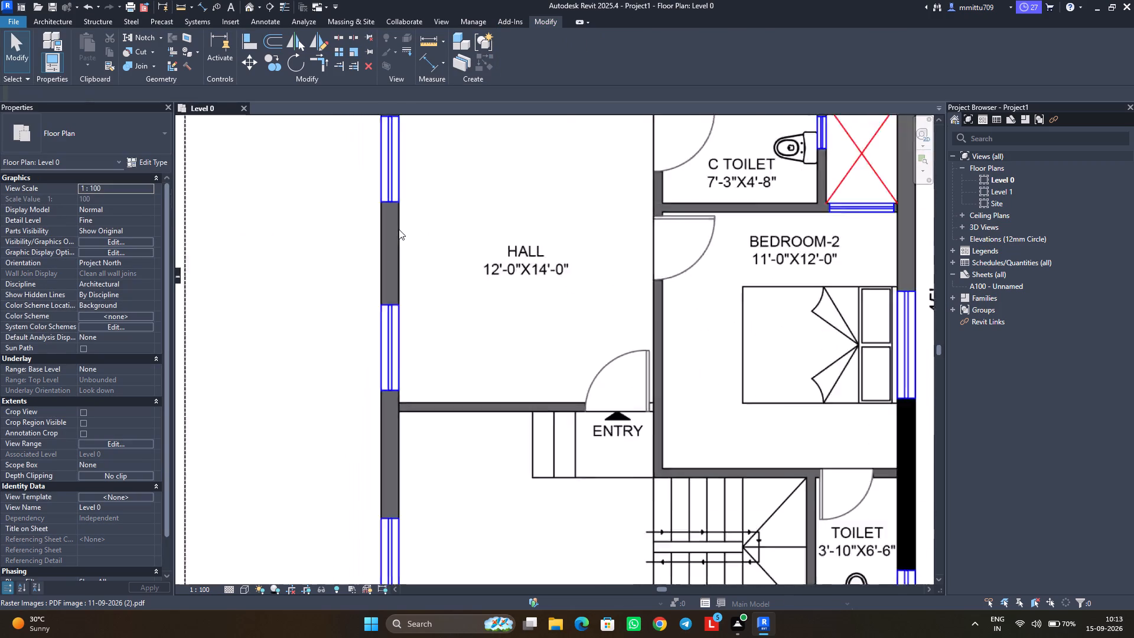
scroll(399, 229, "down", 6)
middle_click_drag(400, 230, 395, 308)
scroll(400, 230, "down", 1)
scroll(395, 308, "up", 1)
scroll(395, 304, "down", 2)
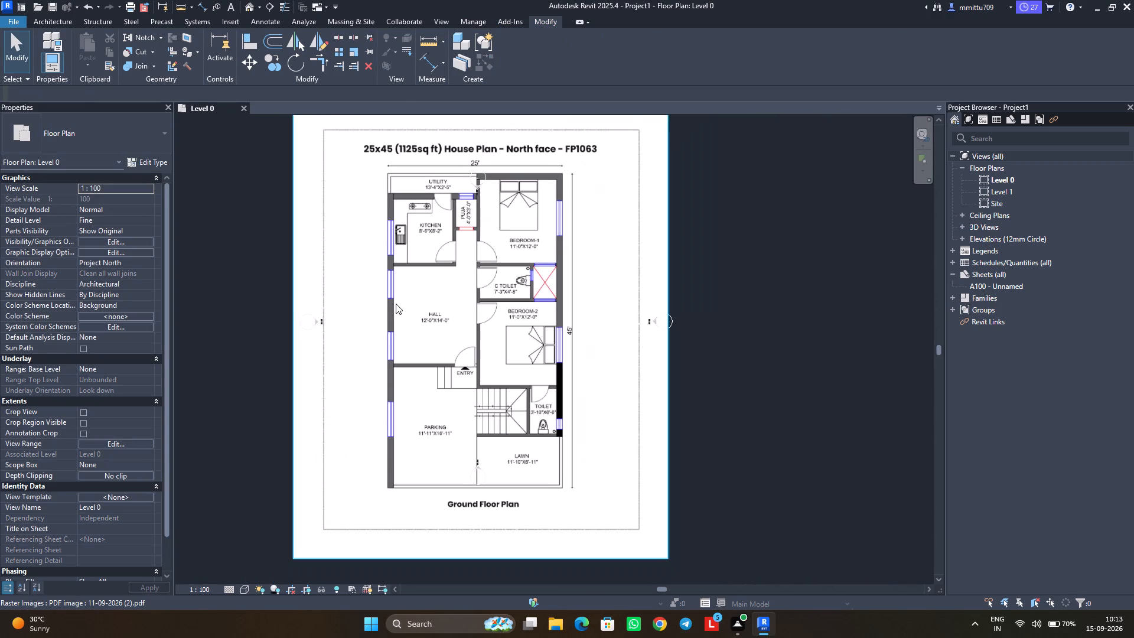
middle_click_drag(396, 304, 413, 317)
left_click(498, 193)
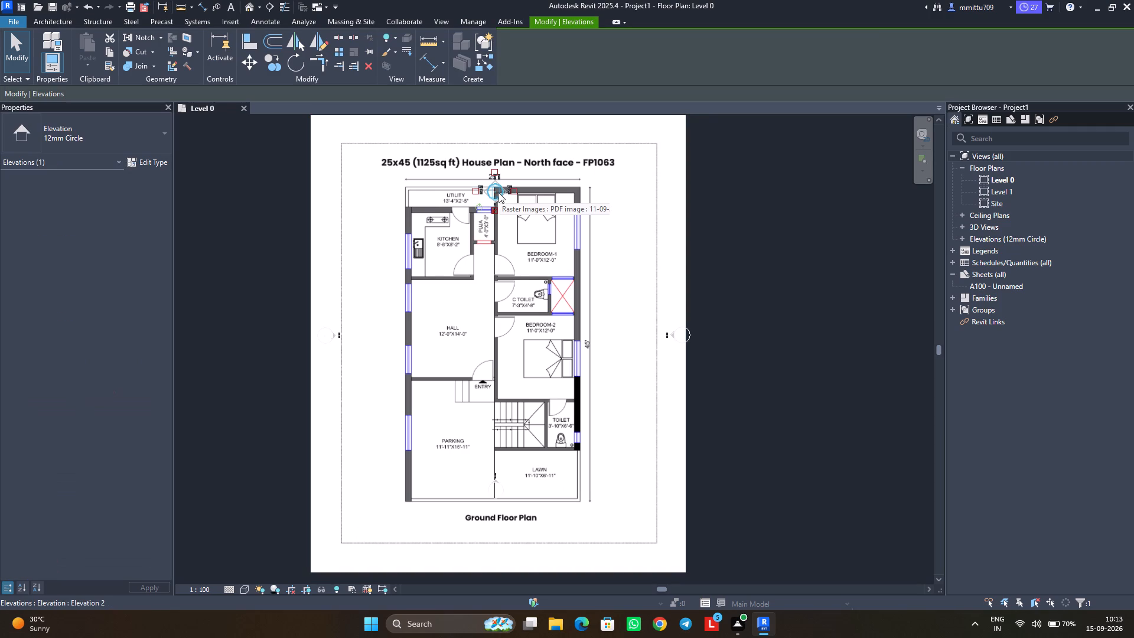
left_click_drag(498, 193, 497, 147)
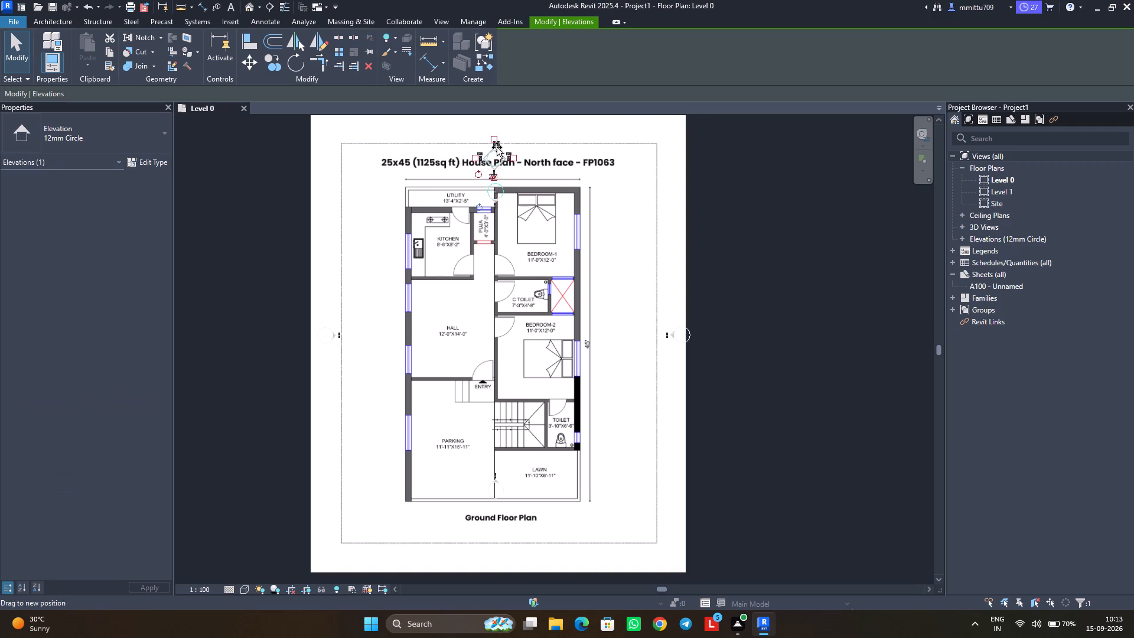
left_click_drag(497, 147, 495, 134)
left_click_drag(858, 543, 848, 529)
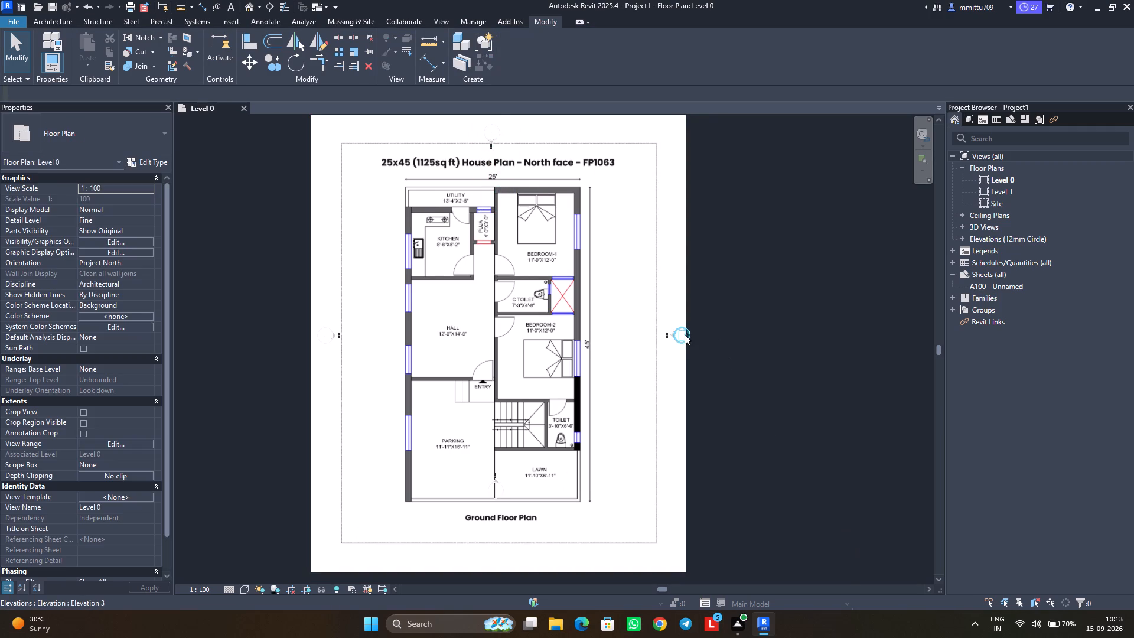
Move the east elevation marker outward, beyond the right edge of the PDF sheet.
left_click(678, 334)
left_click_drag(678, 334, 727, 335)
left_click(748, 420)
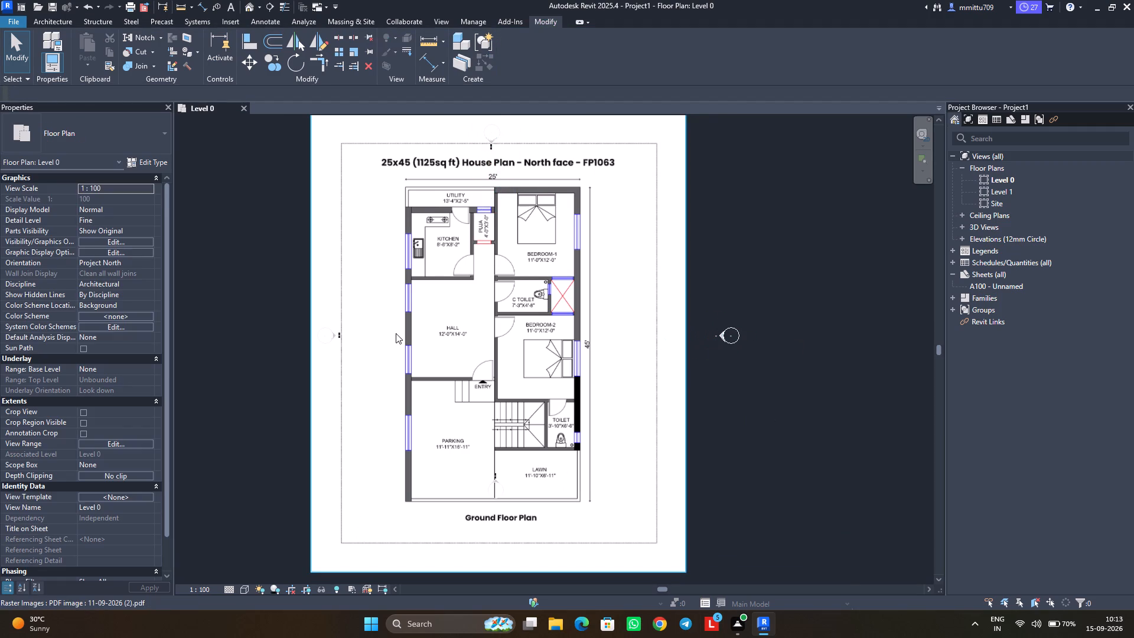
Move the west elevation marker outward, beyond the left edge of the PDF sheet.
left_click(333, 340)
left_click_drag(330, 335, 291, 338)
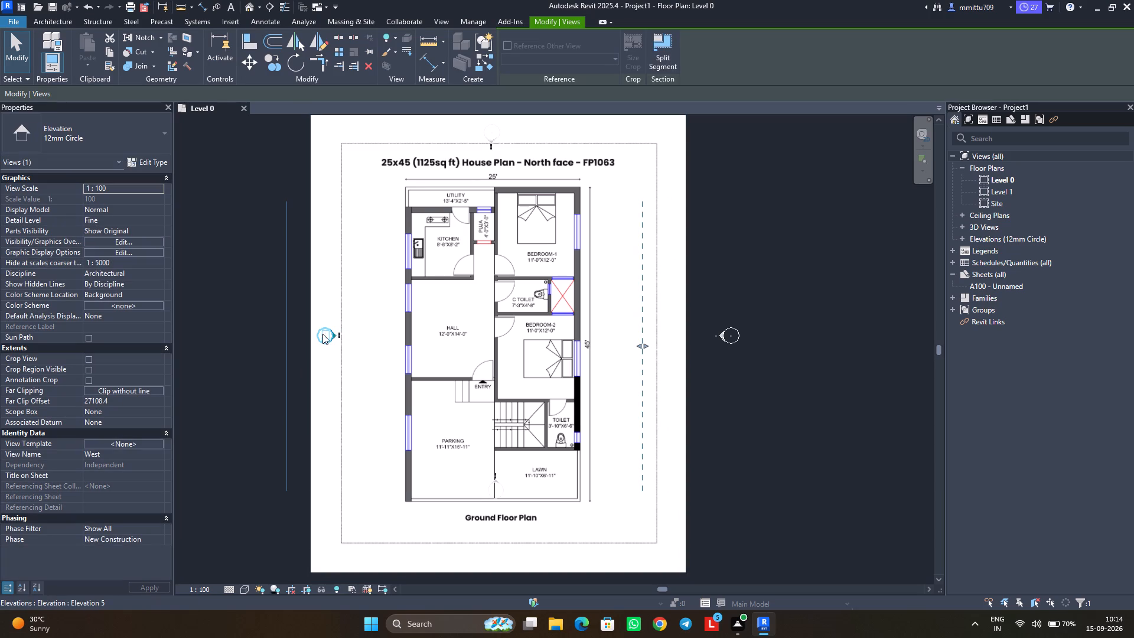
left_click(322, 334)
left_click(324, 333)
key("Escape")
key("Escape")
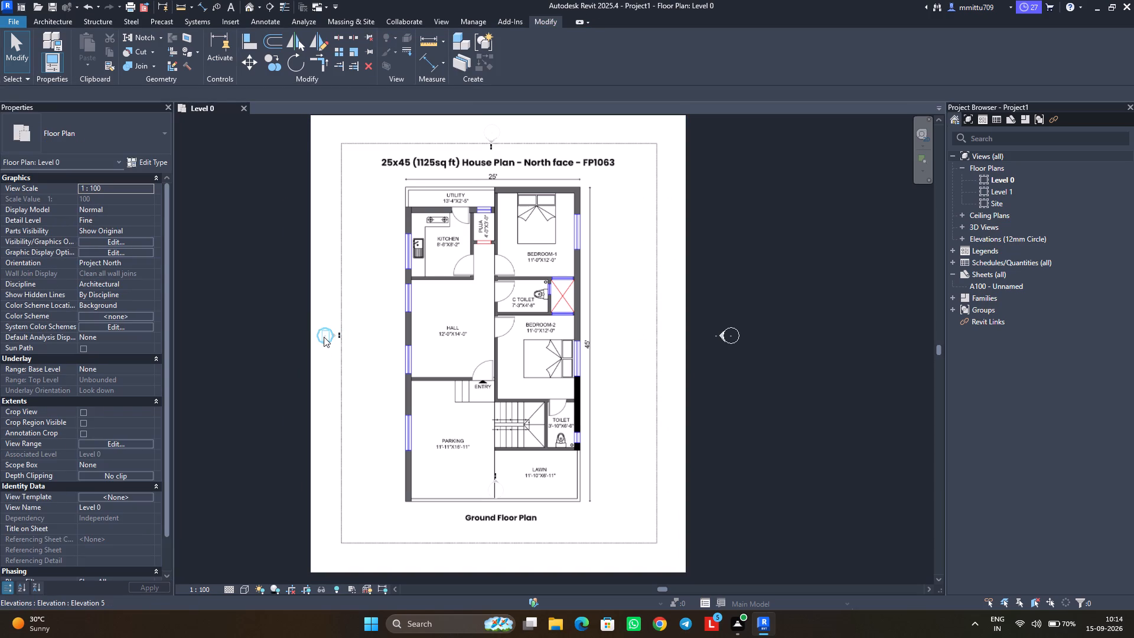
left_click(324, 337)
left_click_drag(324, 335, 273, 333)
left_click(275, 402)
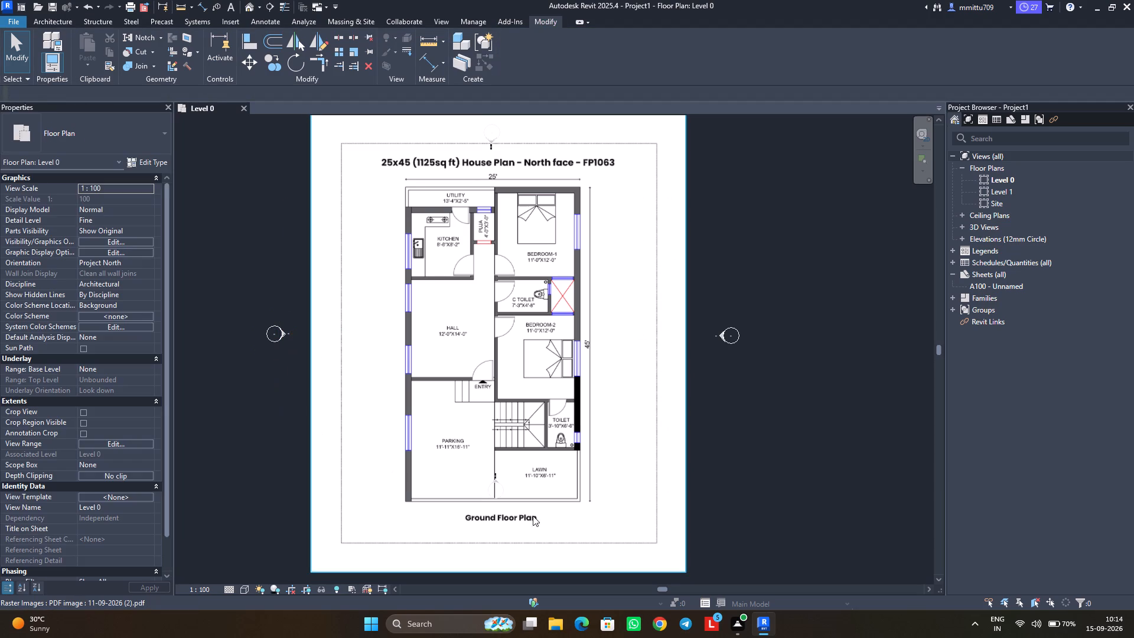
Move the south elevation marker down below the Ground Floor Plan caption, to the bottom edge of the PDF sheet.
left_click(493, 486)
left_click_drag(495, 490, 501, 566)
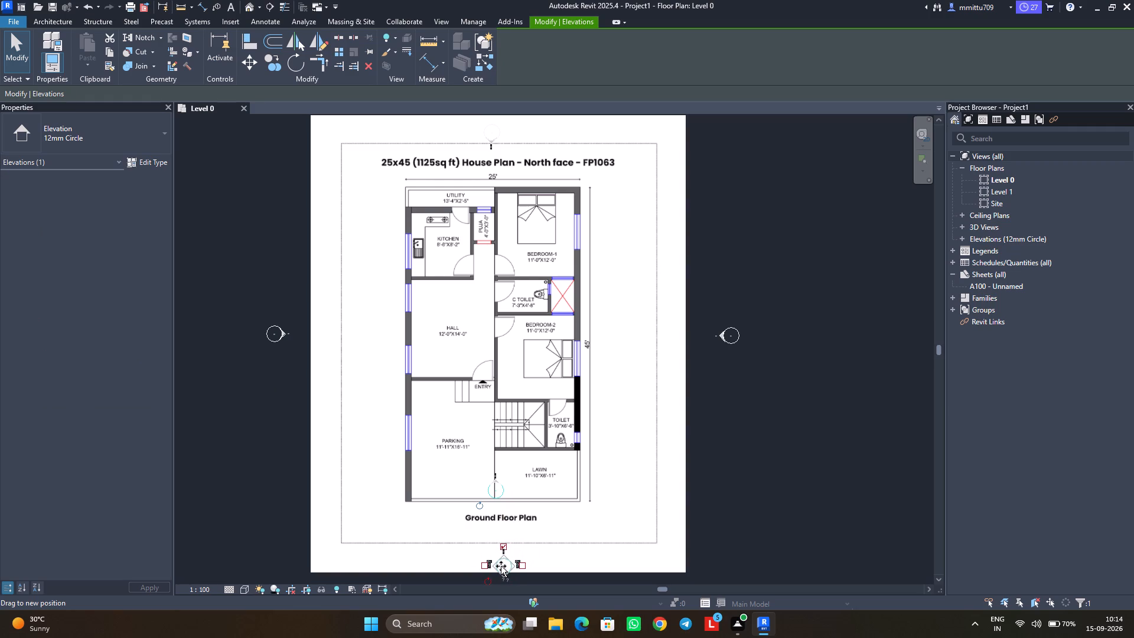
left_click_drag(501, 566, 500, 567)
left_click(734, 464)
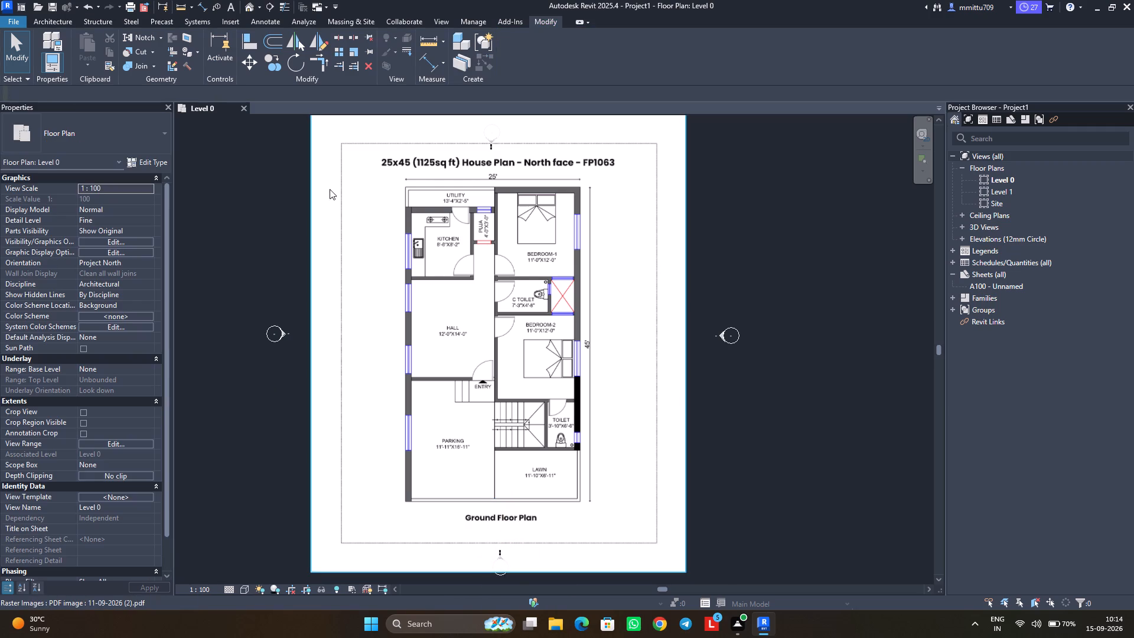
Start the Wall tool and duplicate the Wall-Ext_102Bwk-75Ins-100LBlk-12P type under the name ex wall.
left_click(57, 19)
left_click(52, 48)
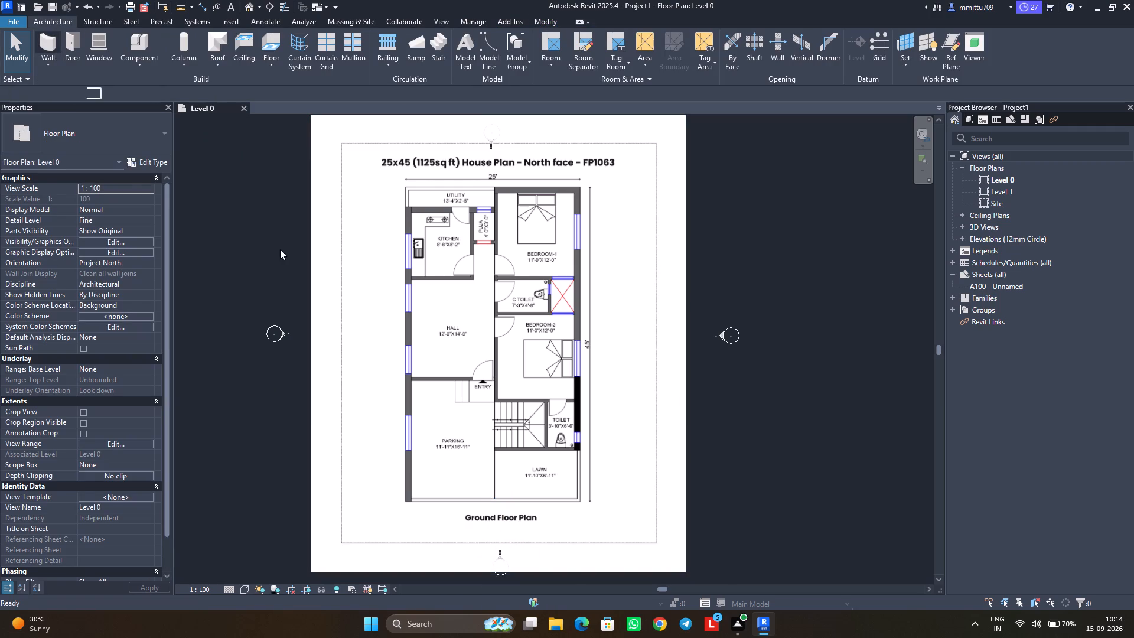
left_click(153, 163)
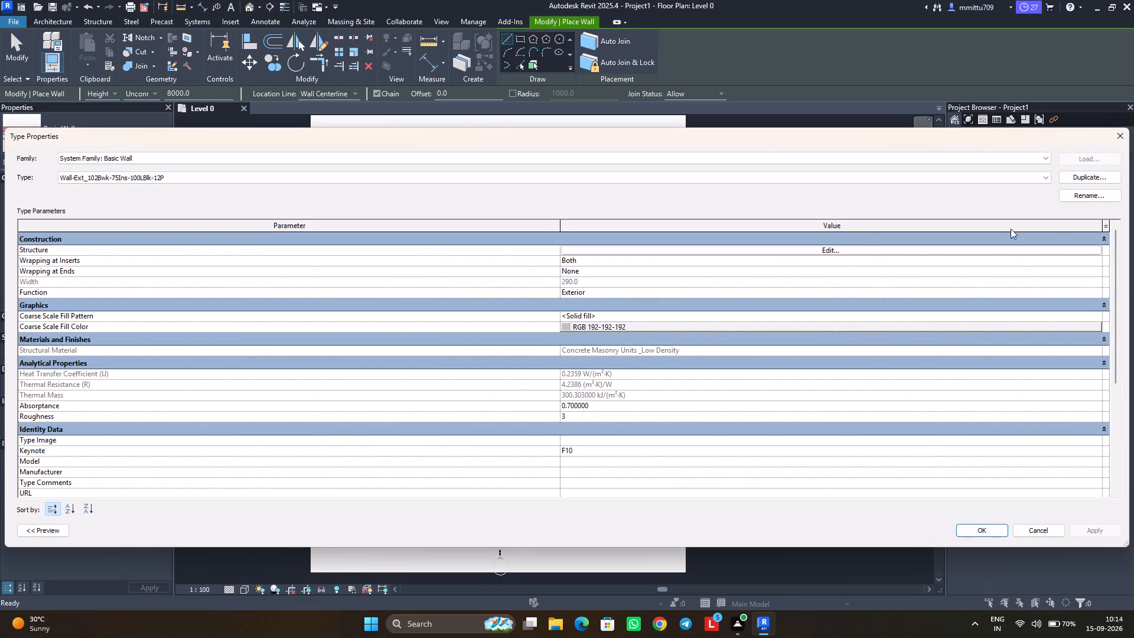
left_click(1102, 176)
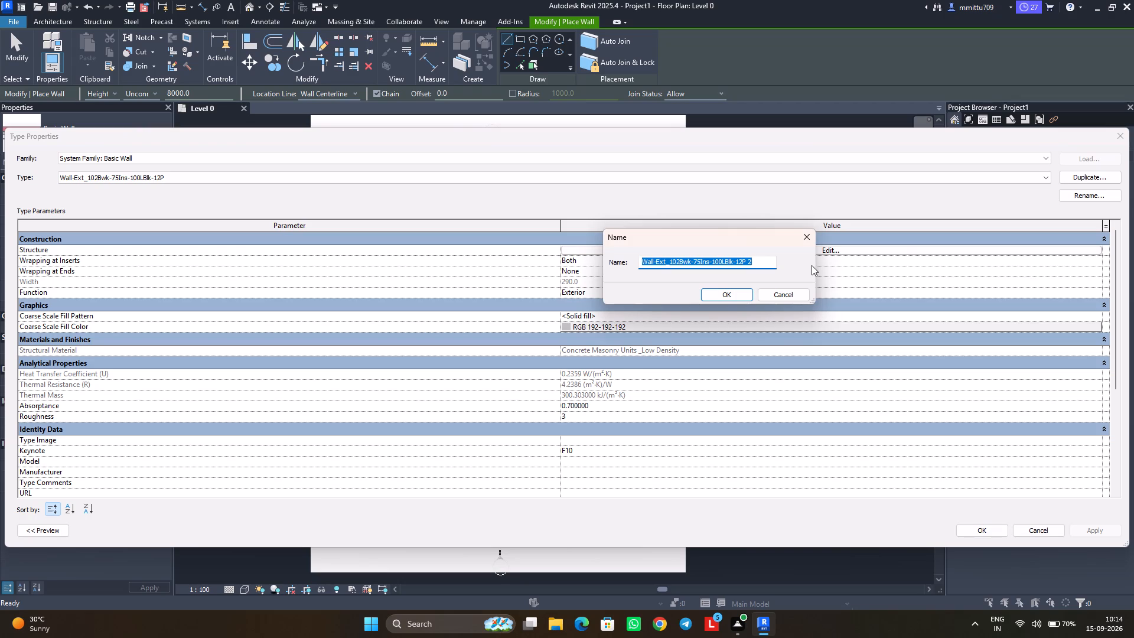
type("ex wall")
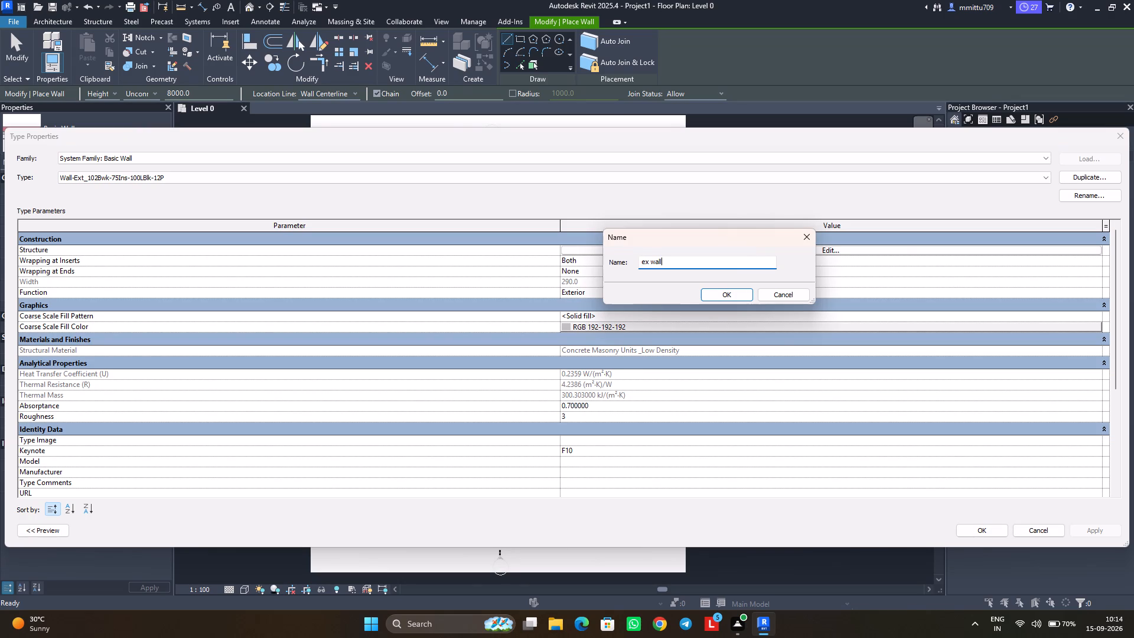
left_click(724, 294)
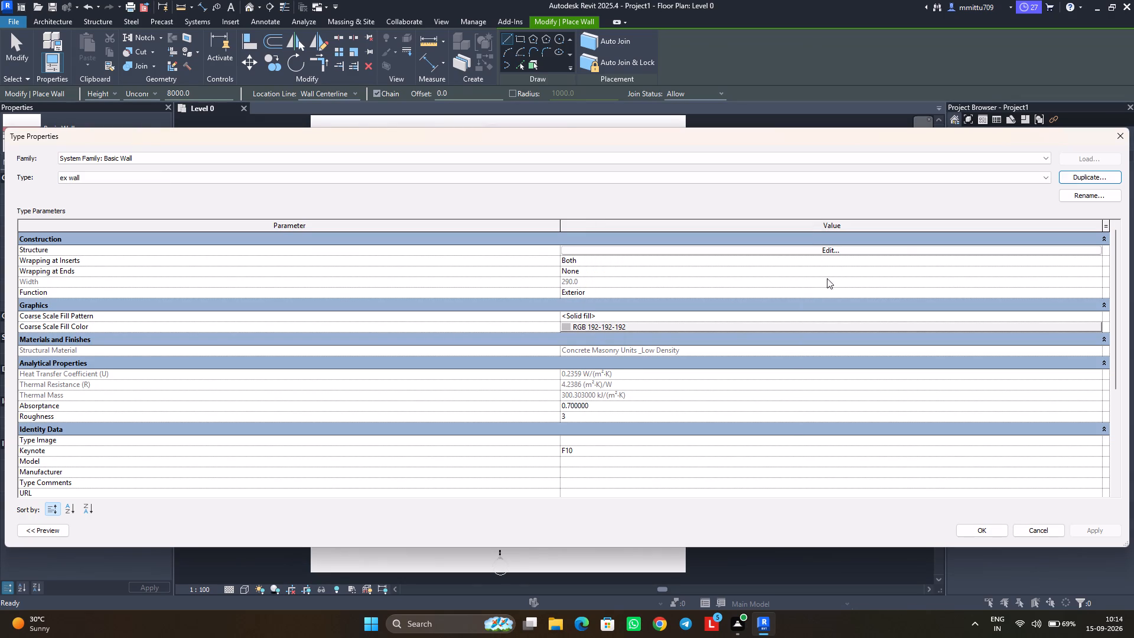
Delete the brick finish, fiberglass thermal/air and plaster finish layers from the ex wall structure, keeping only the concrete masonry core.
left_click(832, 251)
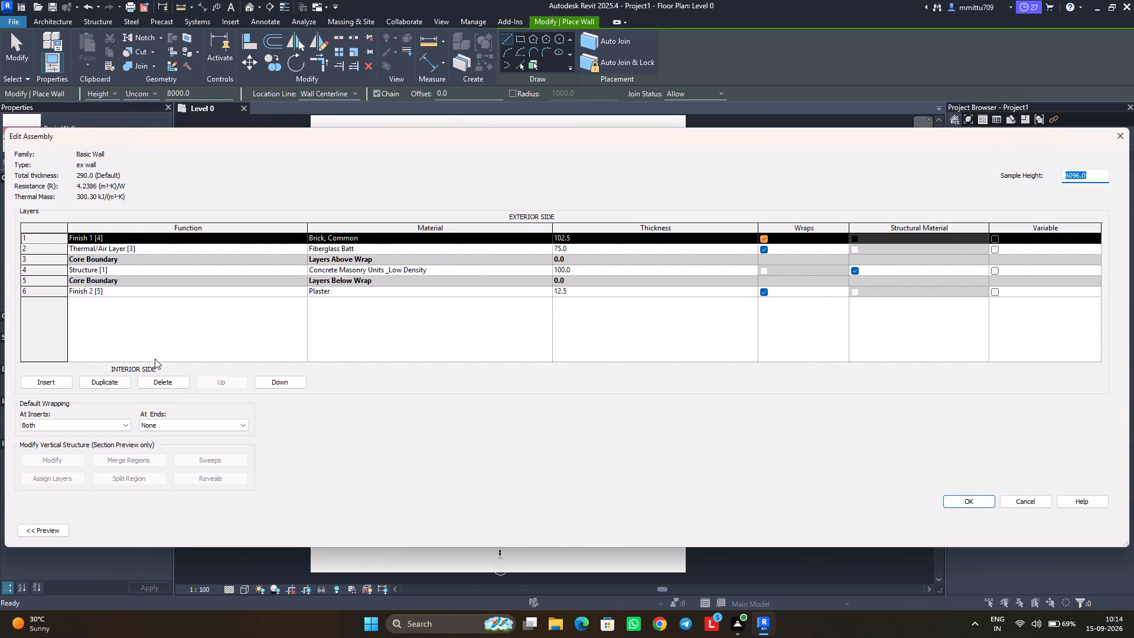
left_click(160, 381)
left_click(163, 382)
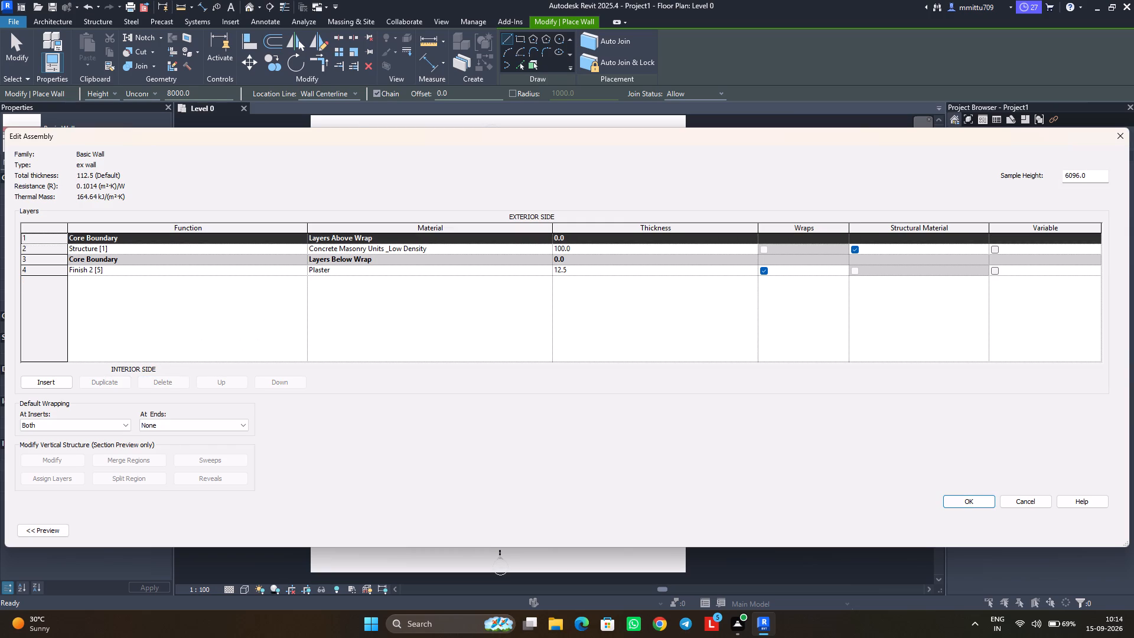
left_click(60, 276)
left_click(63, 271)
left_click(149, 380)
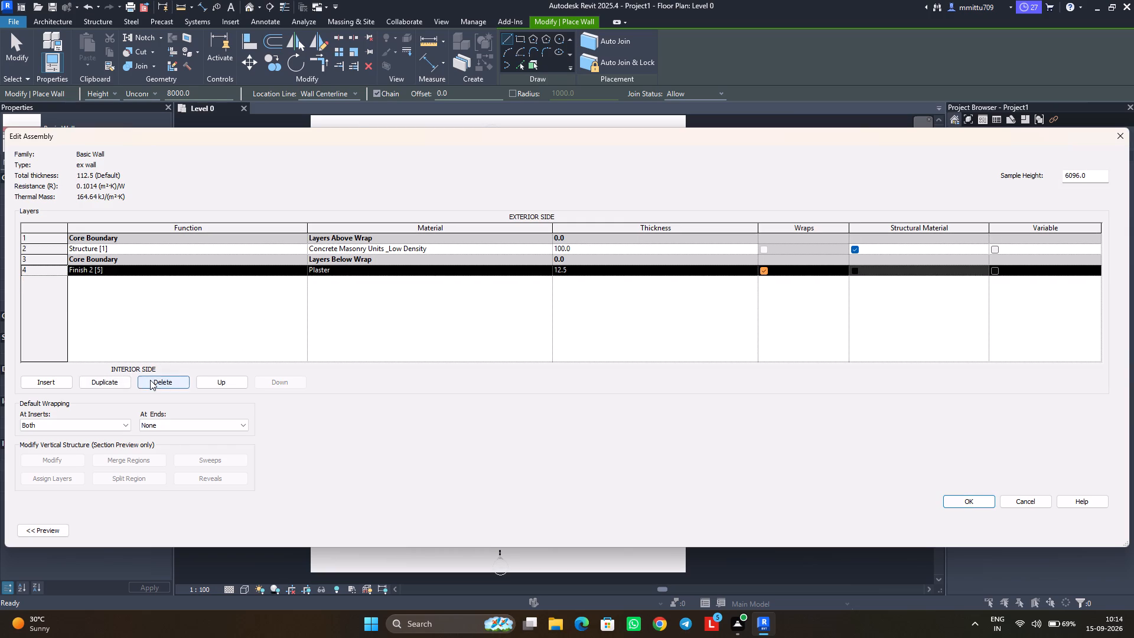
Open the thickness of the ex wall's concrete masonry structure layer for editing.
left_click(581, 250)
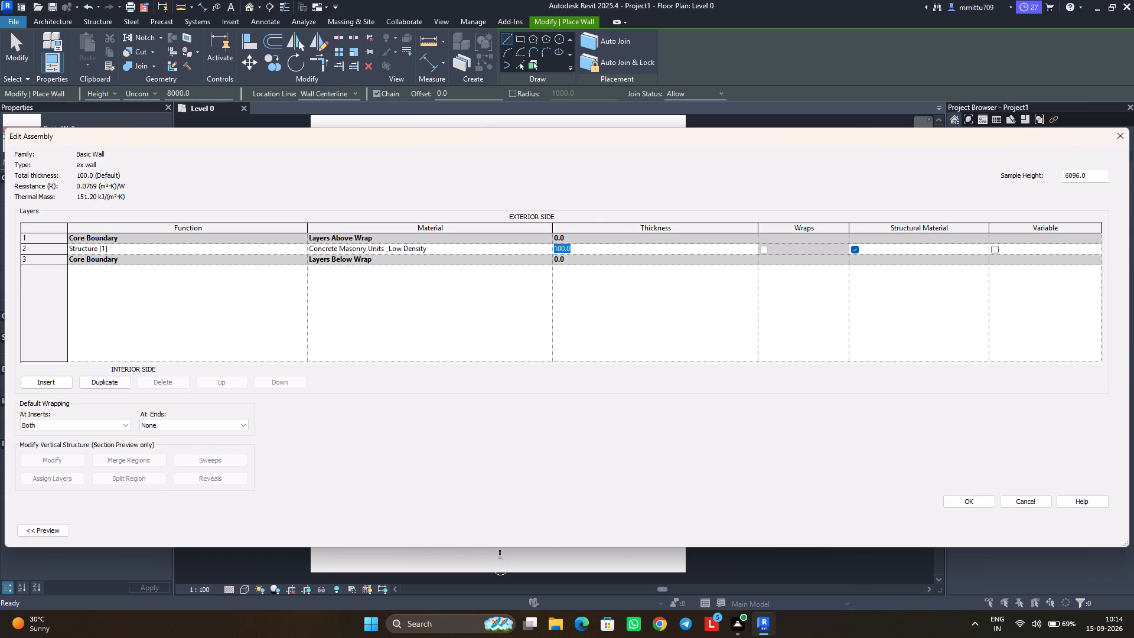
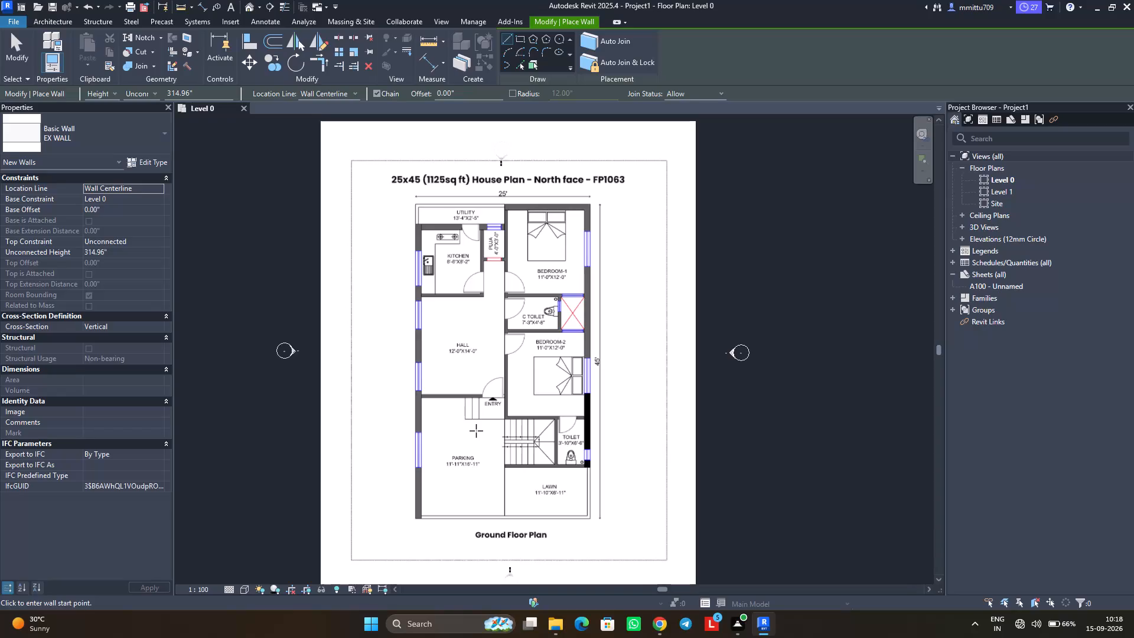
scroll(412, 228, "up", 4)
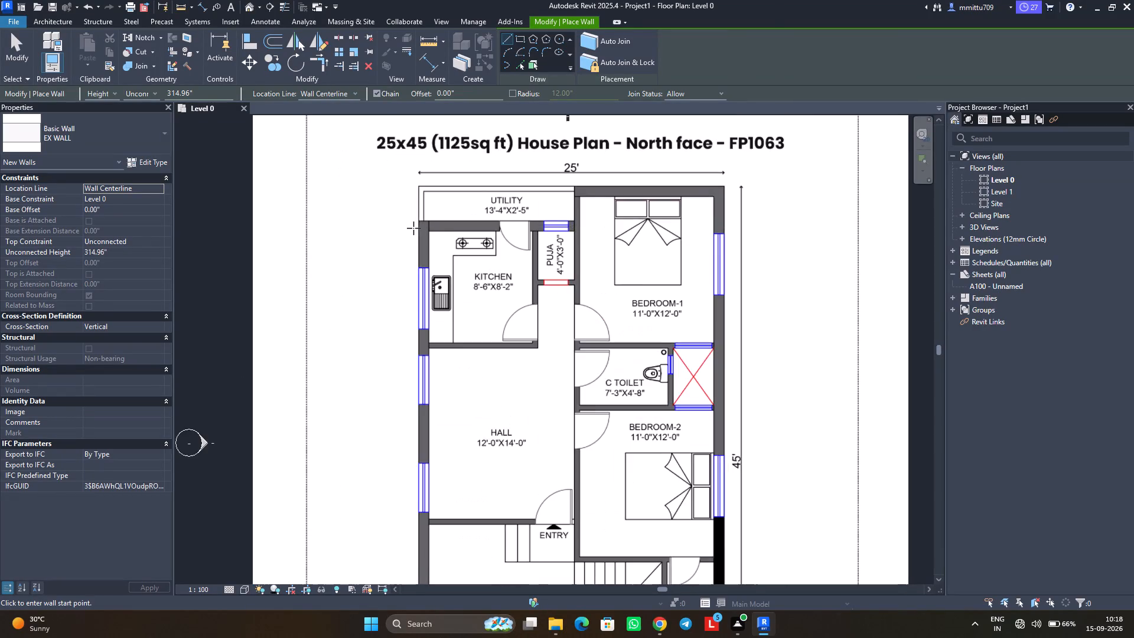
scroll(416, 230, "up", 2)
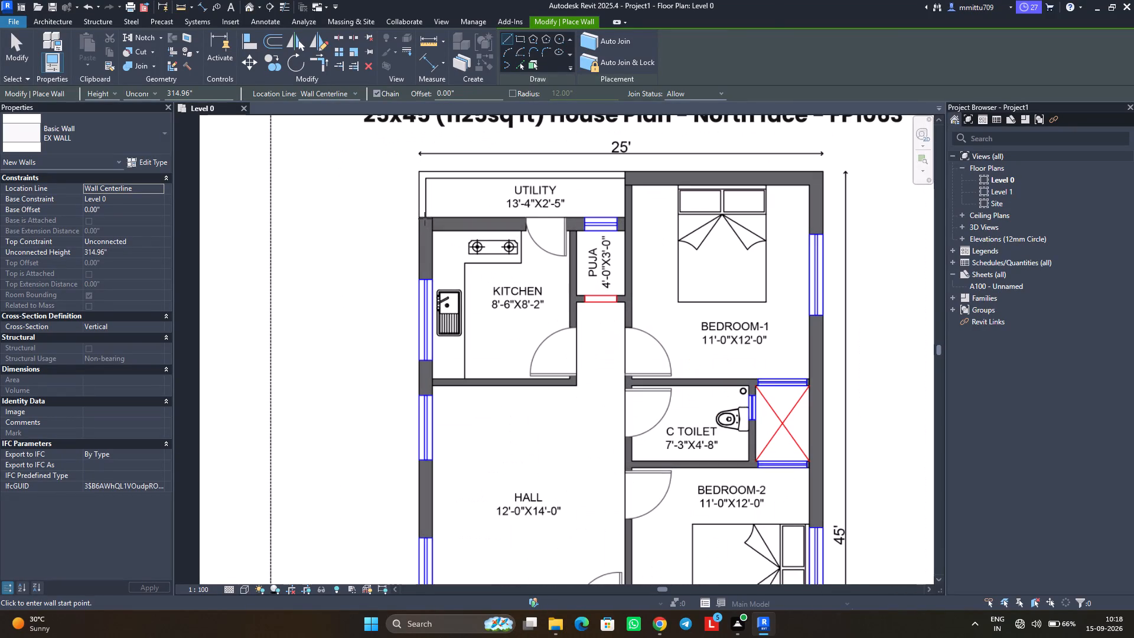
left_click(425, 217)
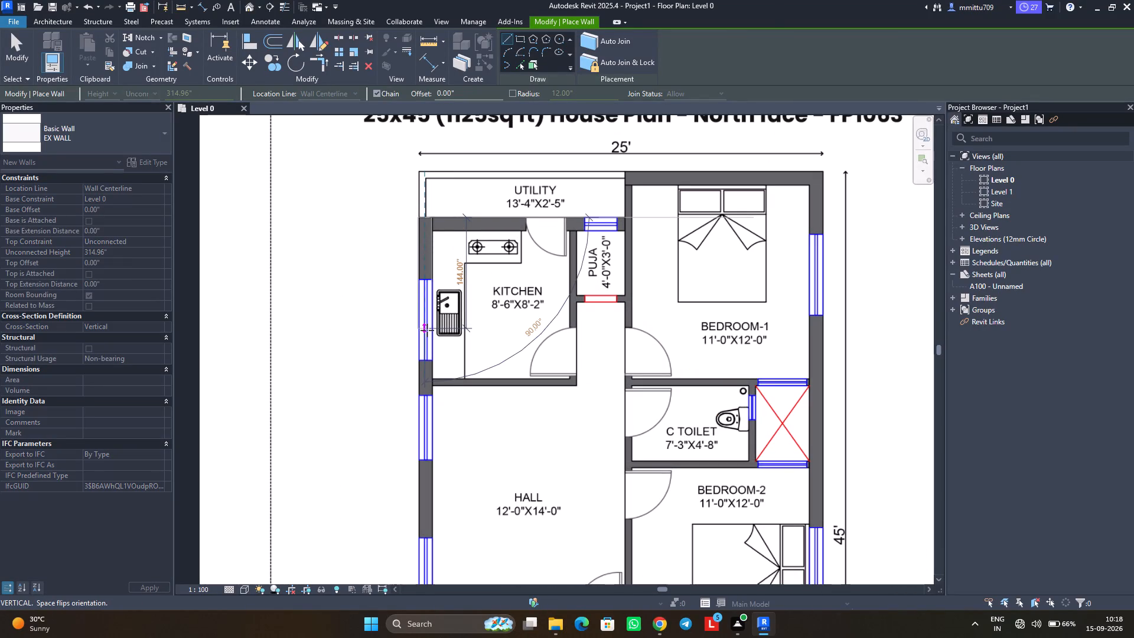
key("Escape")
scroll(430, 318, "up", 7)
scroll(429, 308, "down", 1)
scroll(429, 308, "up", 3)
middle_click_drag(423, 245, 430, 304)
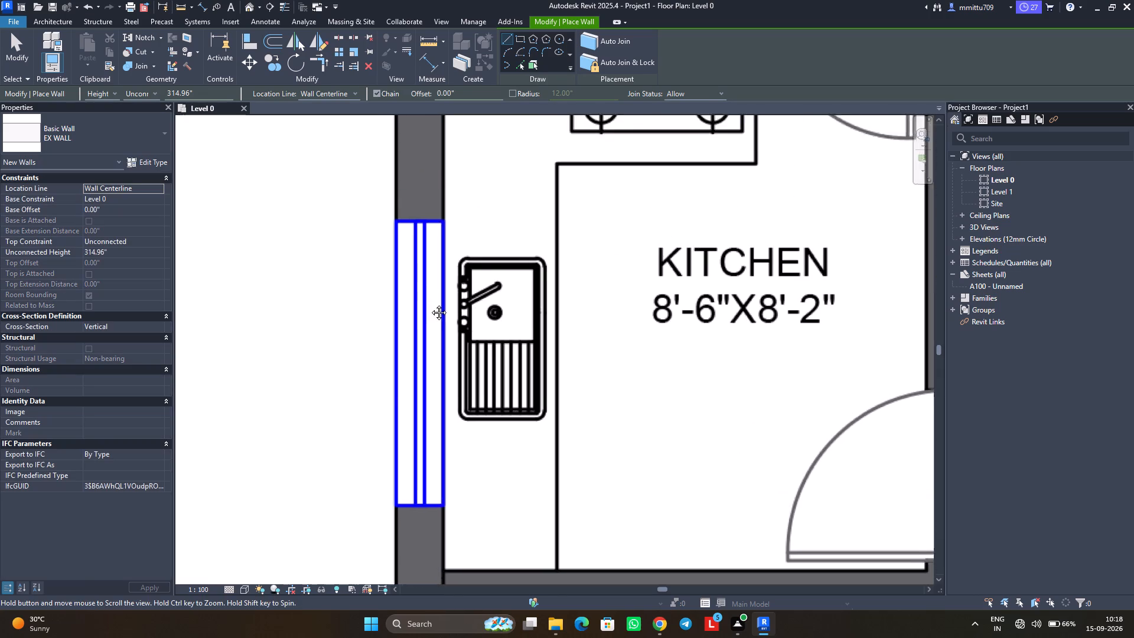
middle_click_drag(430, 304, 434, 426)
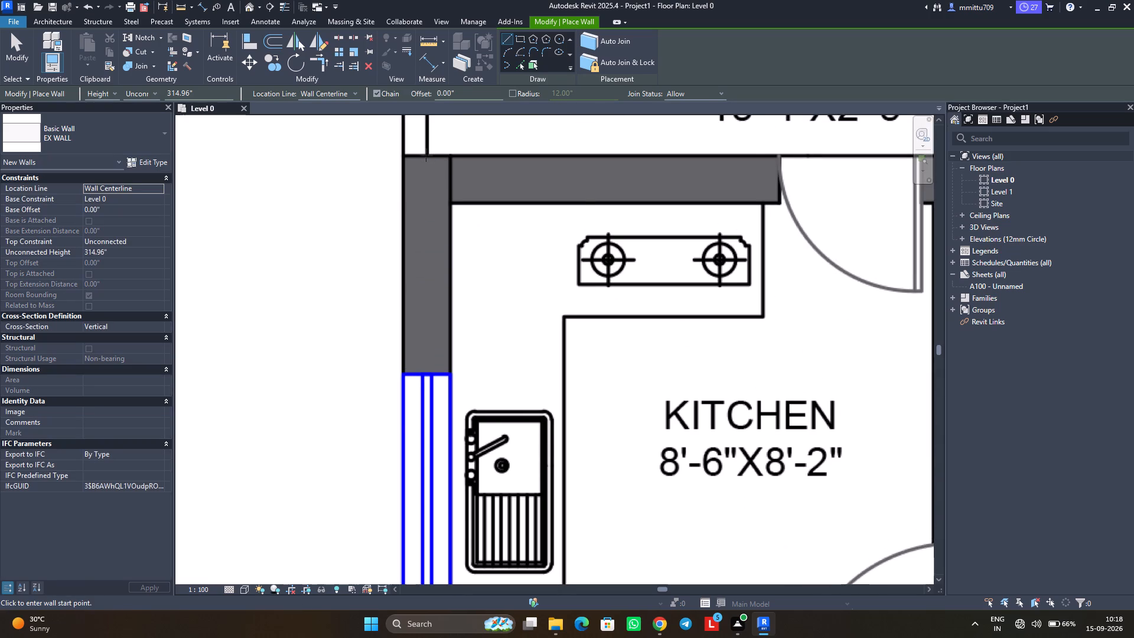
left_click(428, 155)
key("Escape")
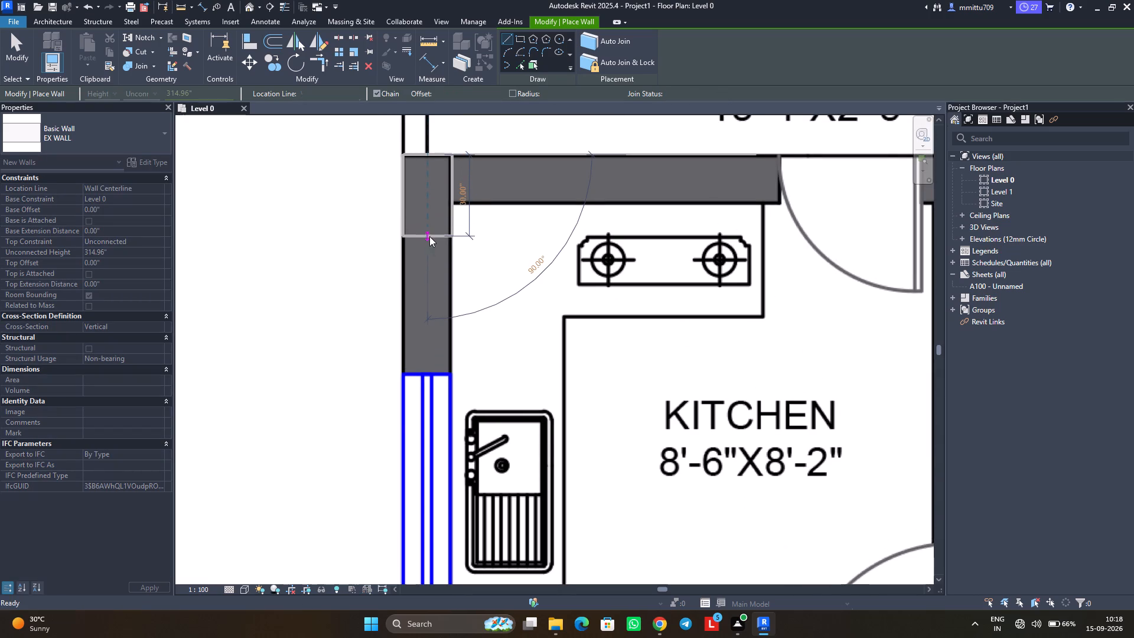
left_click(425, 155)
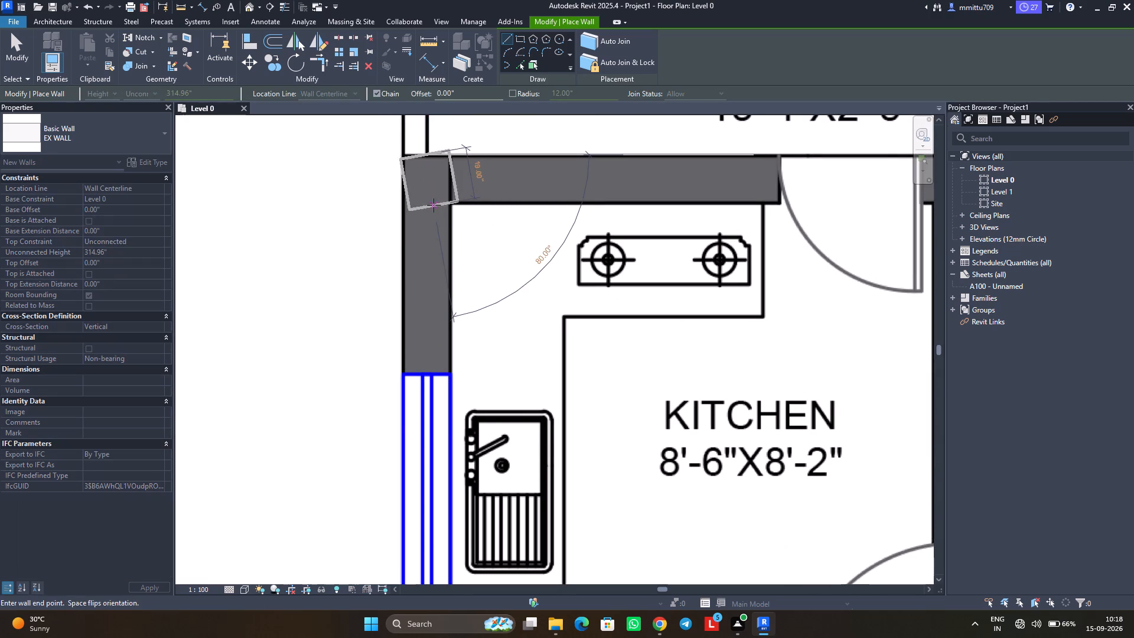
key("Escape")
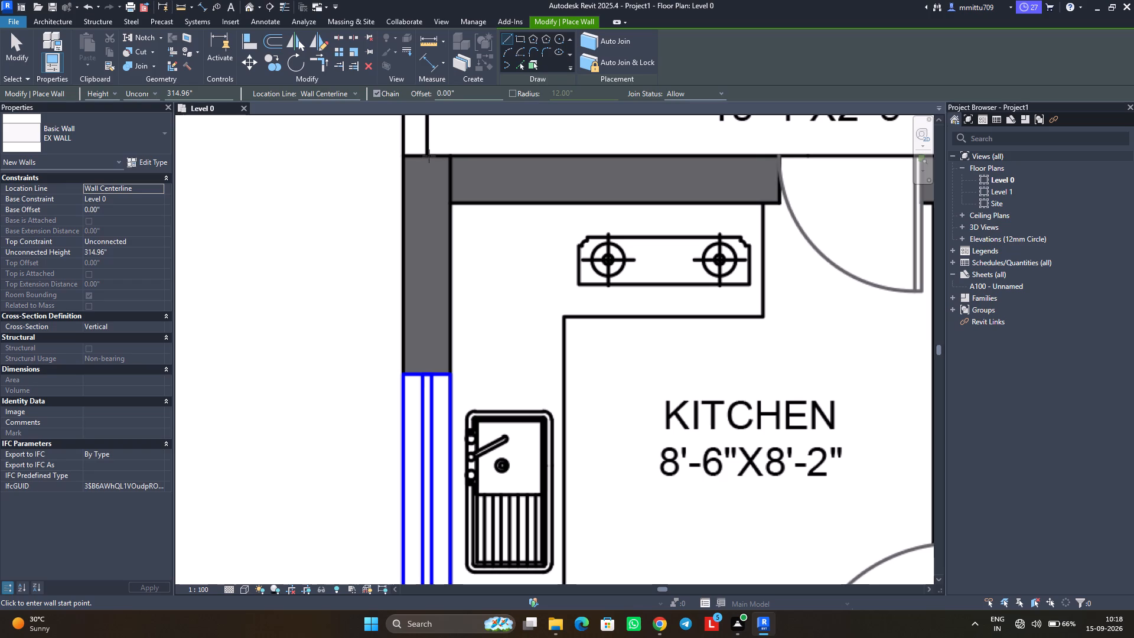
Draw the house's west EX WALL from the kitchen's outer corner below the utility down to the parking's outer corner.
left_click(428, 155)
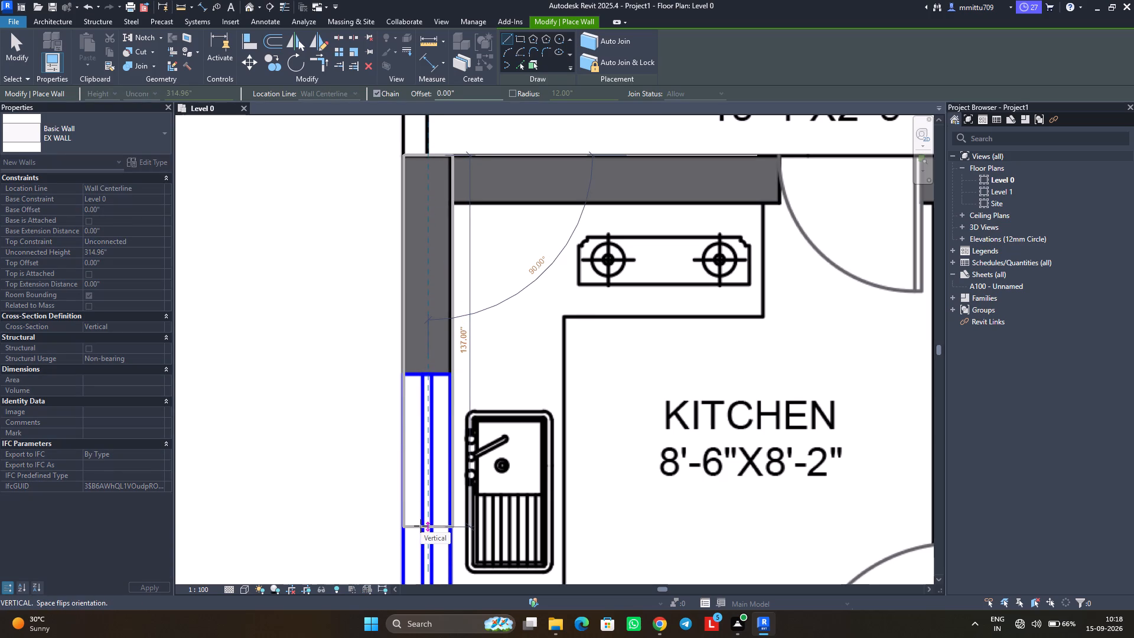
scroll(421, 526, "up", 1)
scroll(421, 526, "down", 8)
middle_click_drag(421, 534, 426, 298)
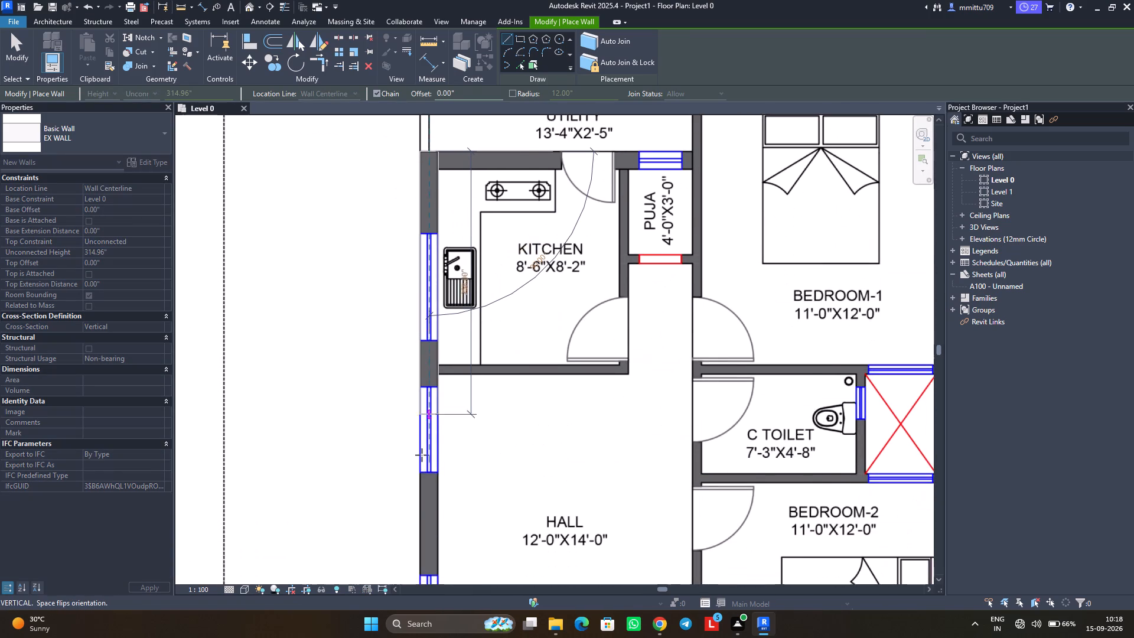
middle_click_drag(423, 515, 423, 252)
scroll(423, 251, "up", 1)
middle_click_drag(422, 532, 427, 291)
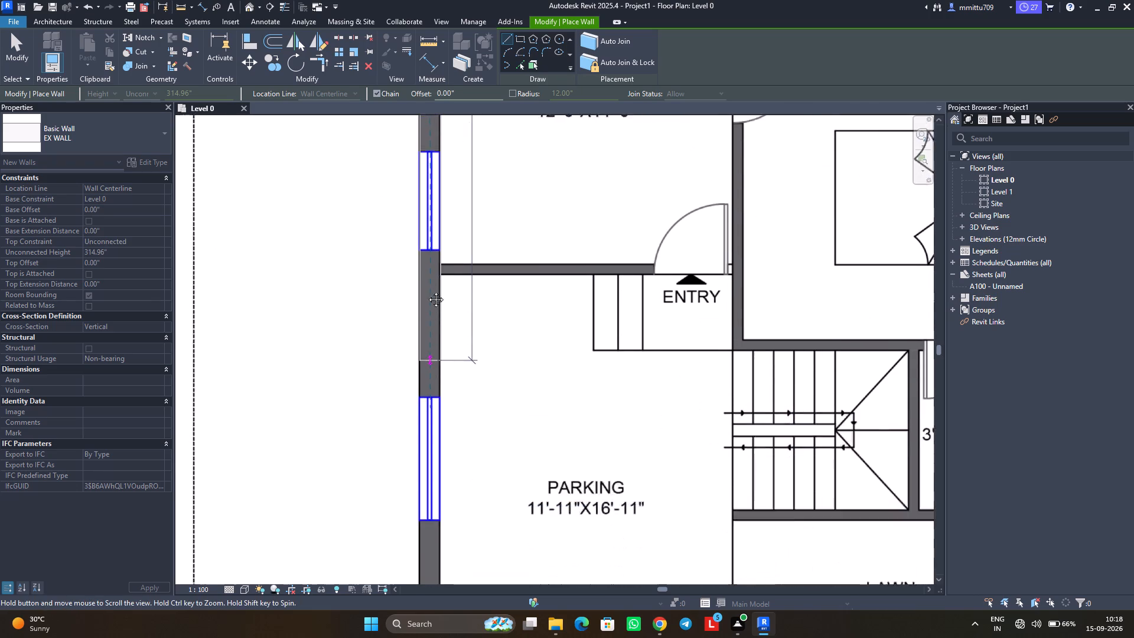
middle_click_drag(427, 291, 428, 257)
middle_click_drag(424, 549, 428, 311)
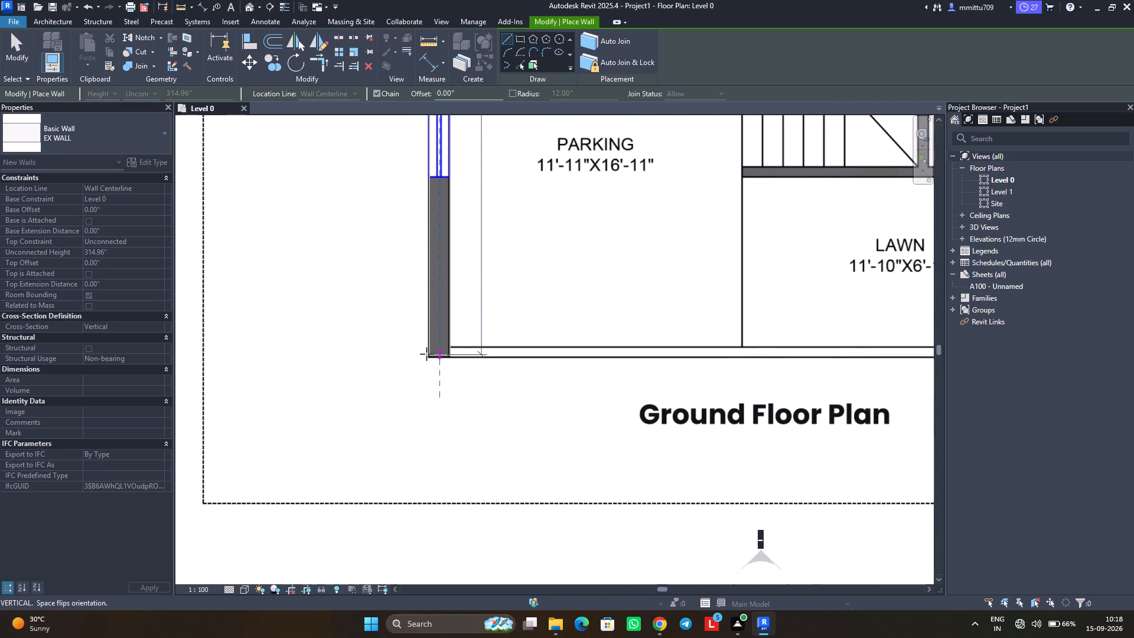
scroll(426, 354, "up", 1)
scroll(426, 354, "down", 1)
scroll(426, 354, "up", 9)
scroll(427, 354, "down", 2)
scroll(427, 354, "up", 7)
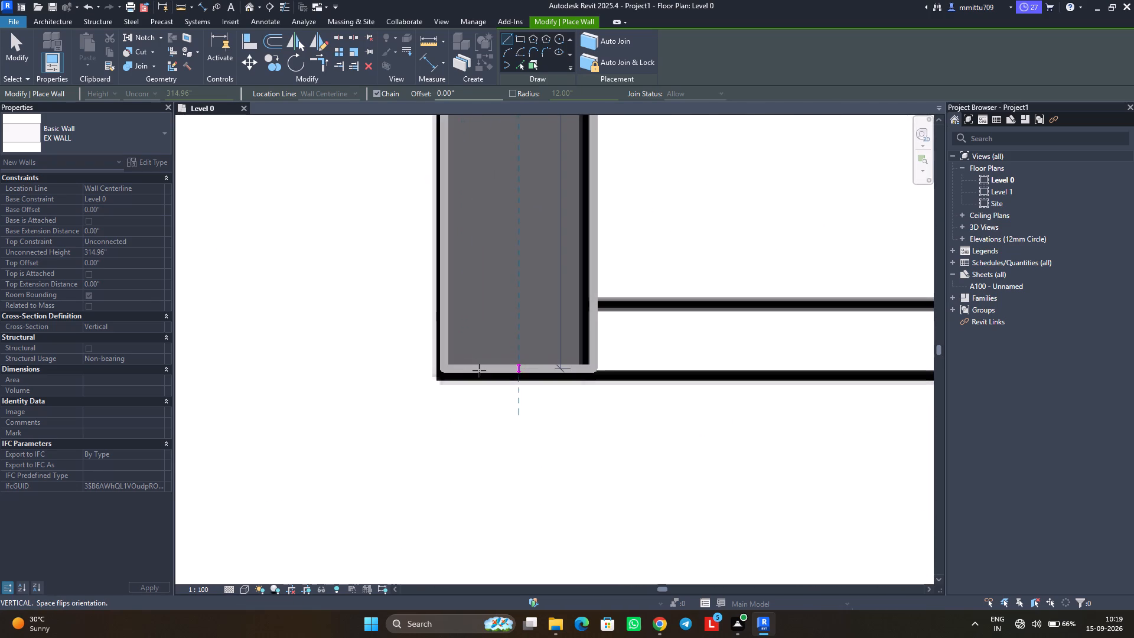
left_click(480, 377)
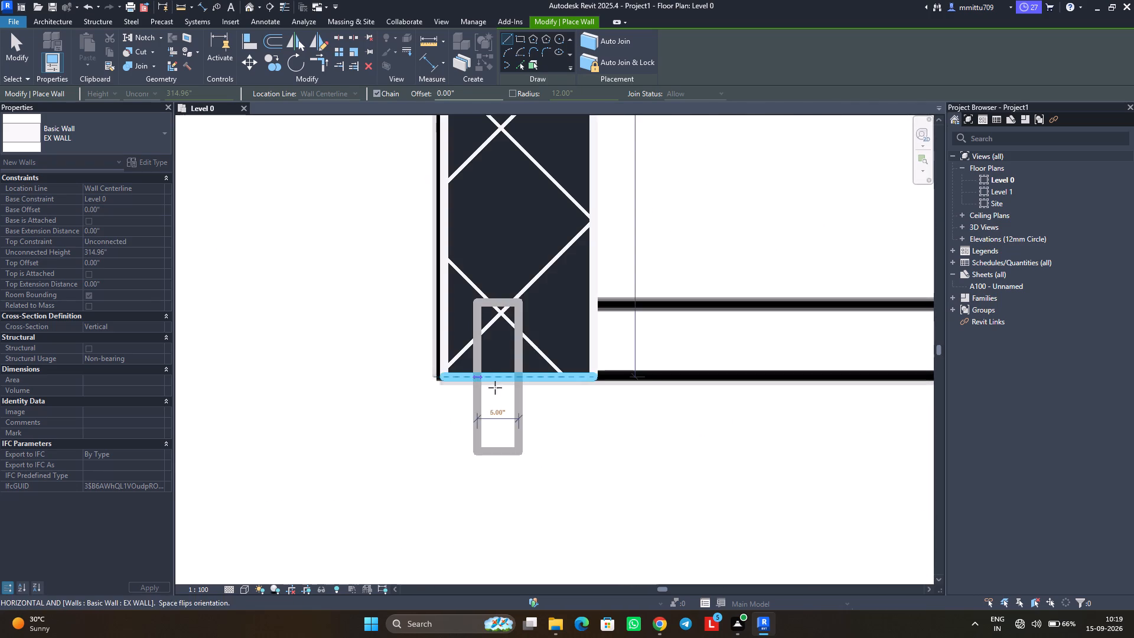
key("Escape")
Draw a horizontal EX WALL about 248" long between the utility and the kitchen and puja, from the west wall to the bedroom-1 partition.
scroll(563, 391, "down", 5)
scroll(563, 391, "up", 1)
scroll(563, 390, "down", 2)
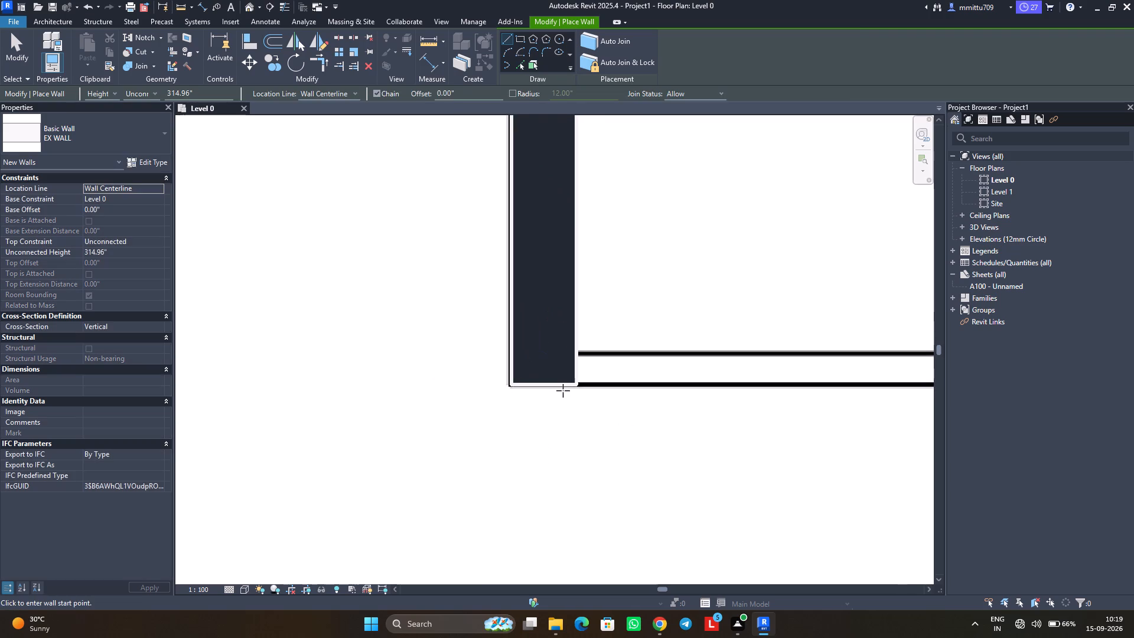
scroll(563, 390, "down", 14)
middle_click_drag(563, 390, 511, 473)
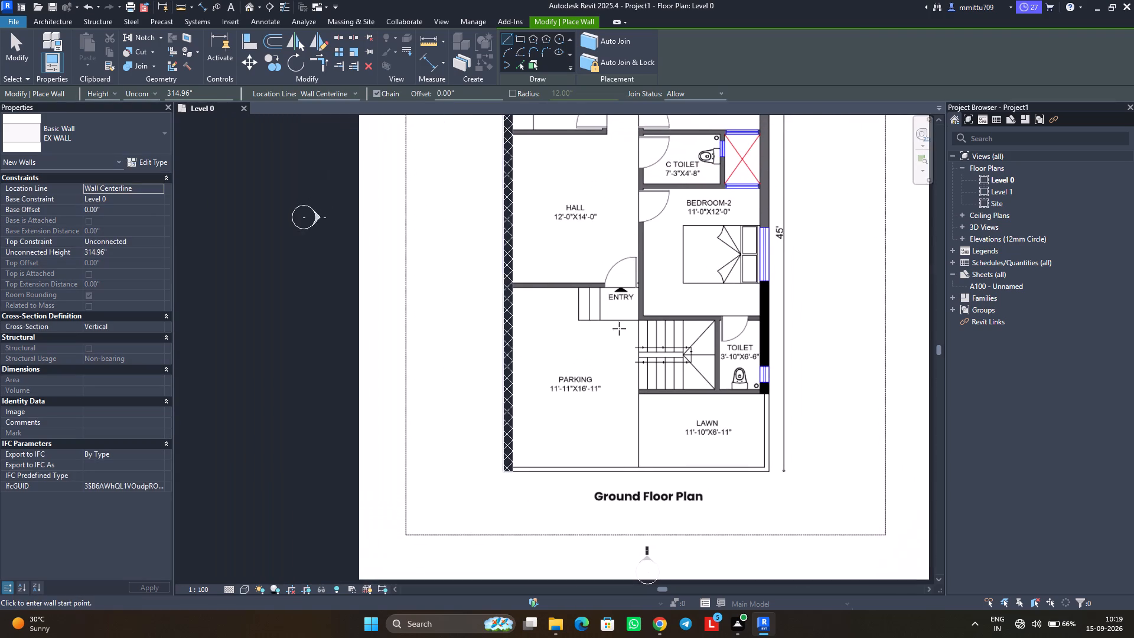
middle_click_drag(620, 327, 514, 455)
middle_click_drag(572, 307, 529, 425)
scroll(571, 317, "down", 1)
scroll(369, 240, "up", 2)
scroll(387, 267, "down", 1)
scroll(400, 288, "up", 3)
scroll(400, 291, "down", 1)
scroll(400, 292, "up", 1)
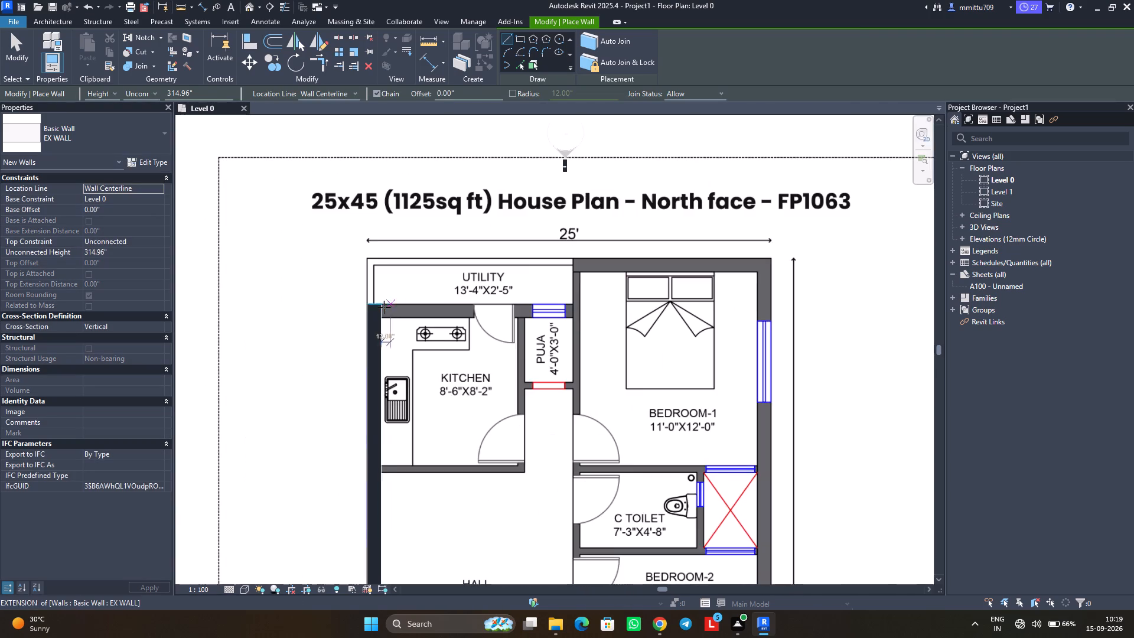
scroll(383, 308, "up", 7)
scroll(373, 310, "down", 1)
scroll(373, 310, "up", 1)
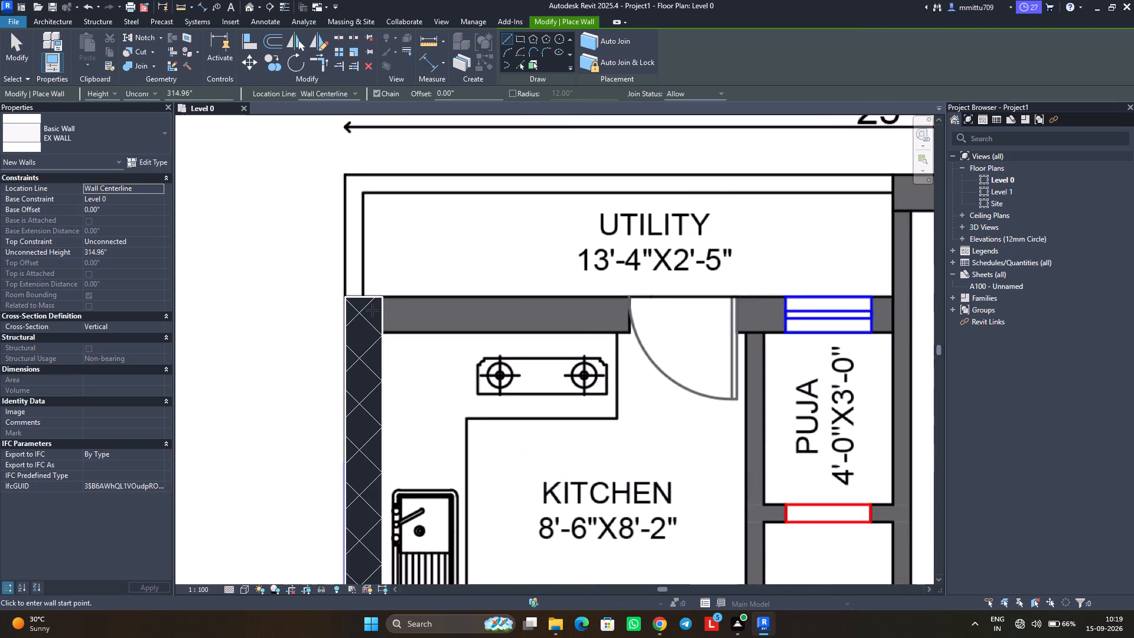
scroll(372, 310, "up", 2)
scroll(372, 310, "down", 1)
scroll(372, 310, "up", 3)
left_click(389, 318)
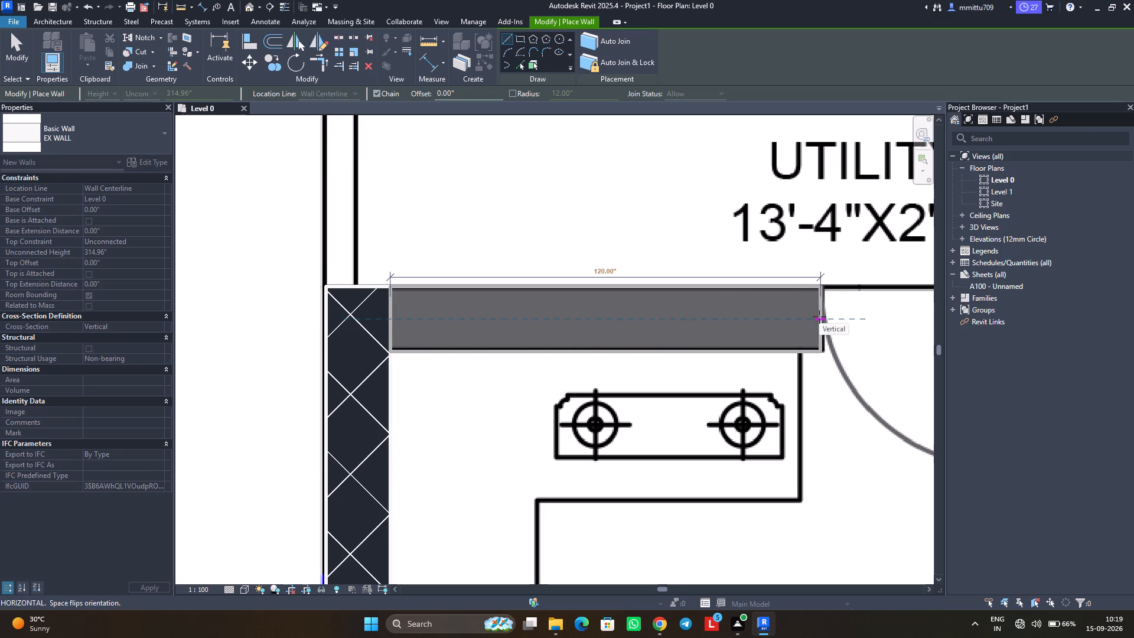
middle_click_drag(819, 317, 603, 354)
scroll(602, 354, "down", 1)
scroll(602, 354, "up", 1)
scroll(603, 354, "down", 1)
middle_click_drag(674, 354, 479, 383)
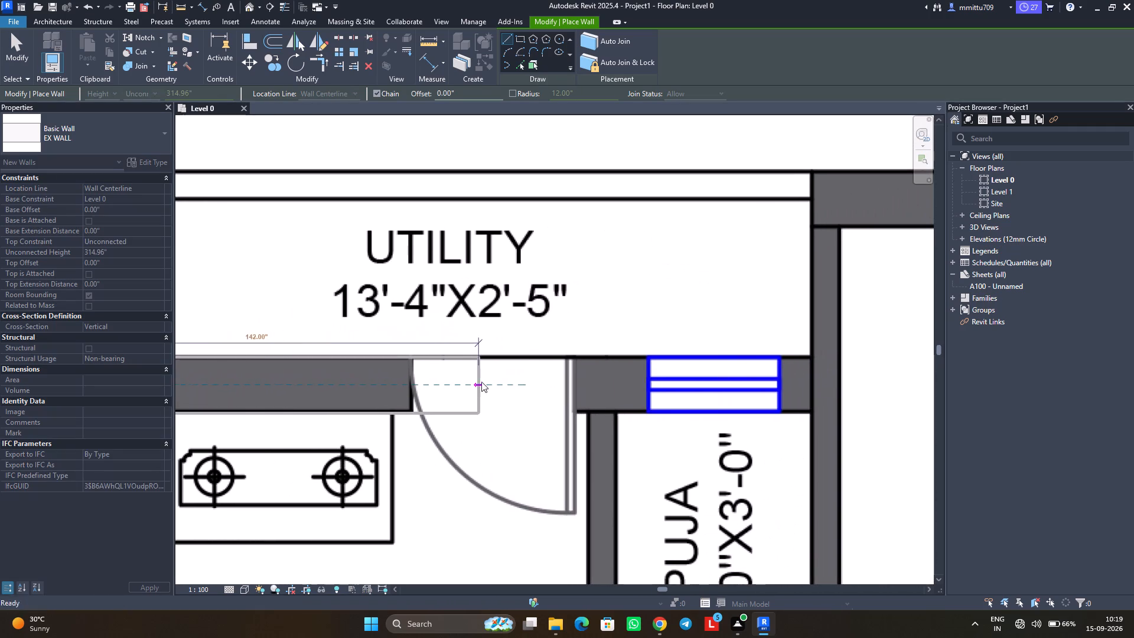
middle_click_drag(719, 372, 543, 395)
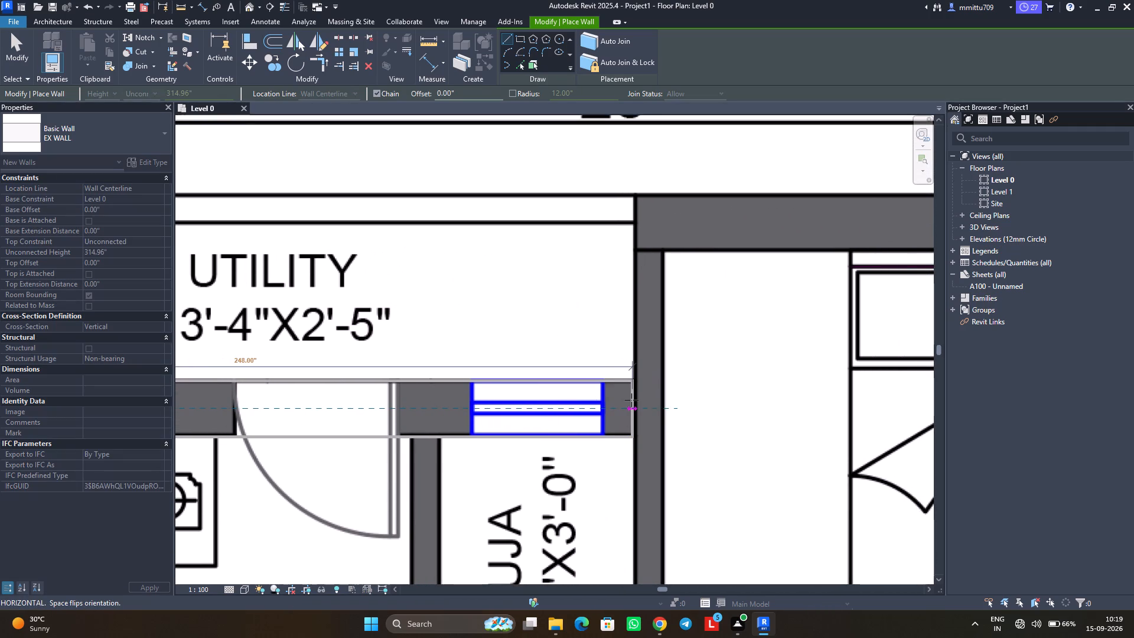
scroll(631, 400, "up", 6)
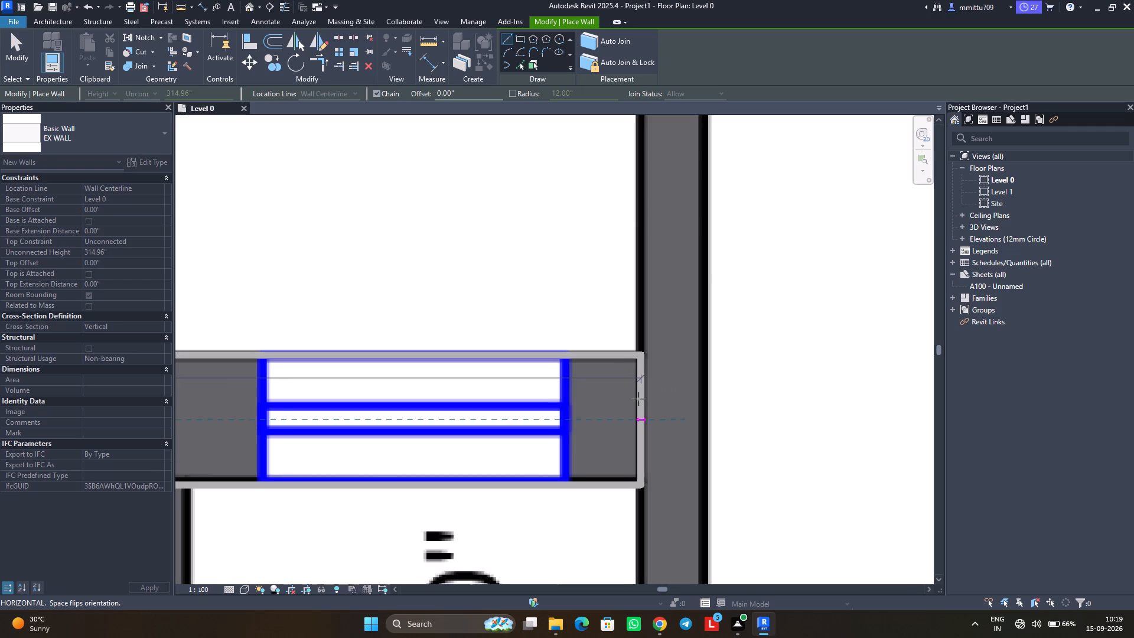
left_click(638, 399)
key("Escape")
Draw the north EX WALL above bedroom-1, about 257" long, from the end of the utility to the house's northeast corner.
middle_click_drag(636, 370, 583, 535)
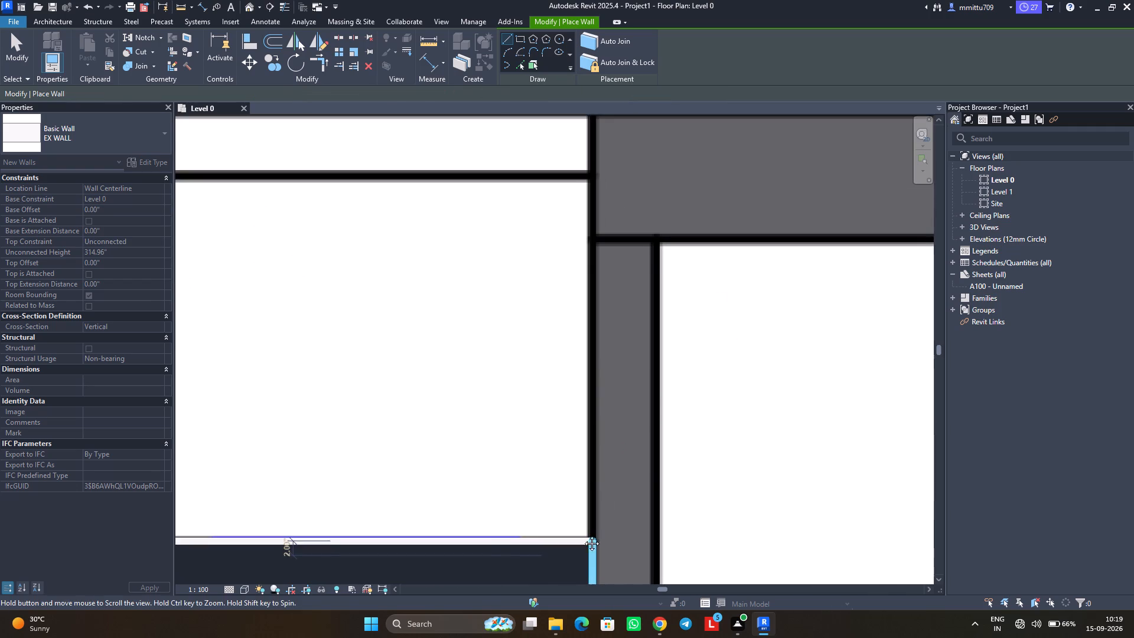
middle_click_drag(583, 535, 587, 554)
scroll(591, 271, "up", 2)
scroll(591, 271, "down", 8)
middle_click_drag(591, 253, 572, 339)
scroll(591, 268, "down", 1)
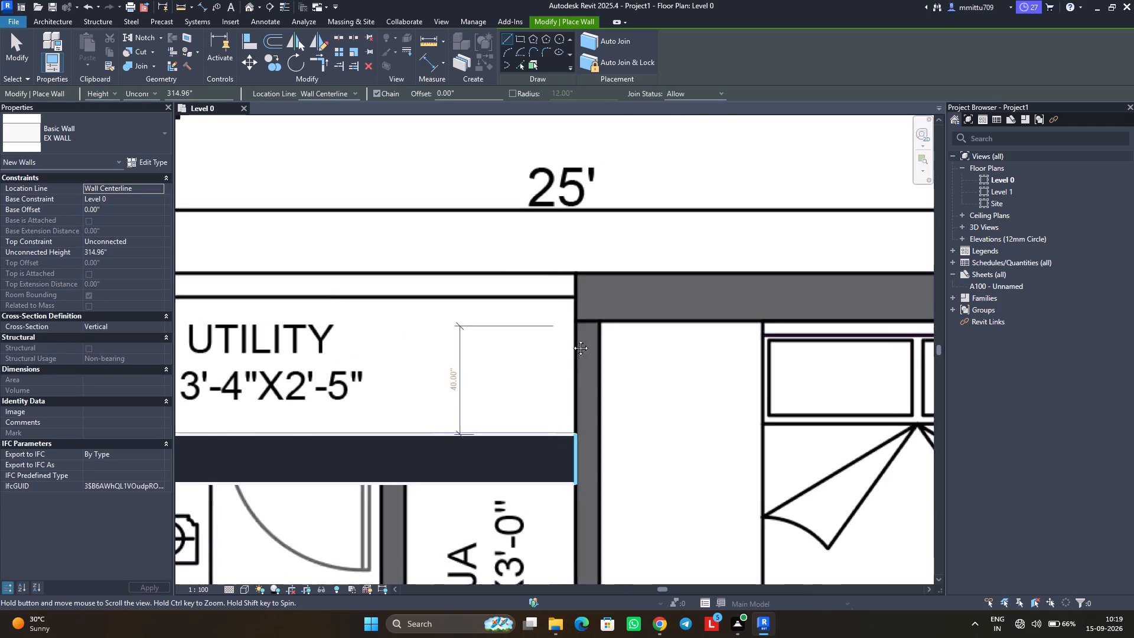
middle_click_drag(572, 339, 564, 366)
left_click(564, 335)
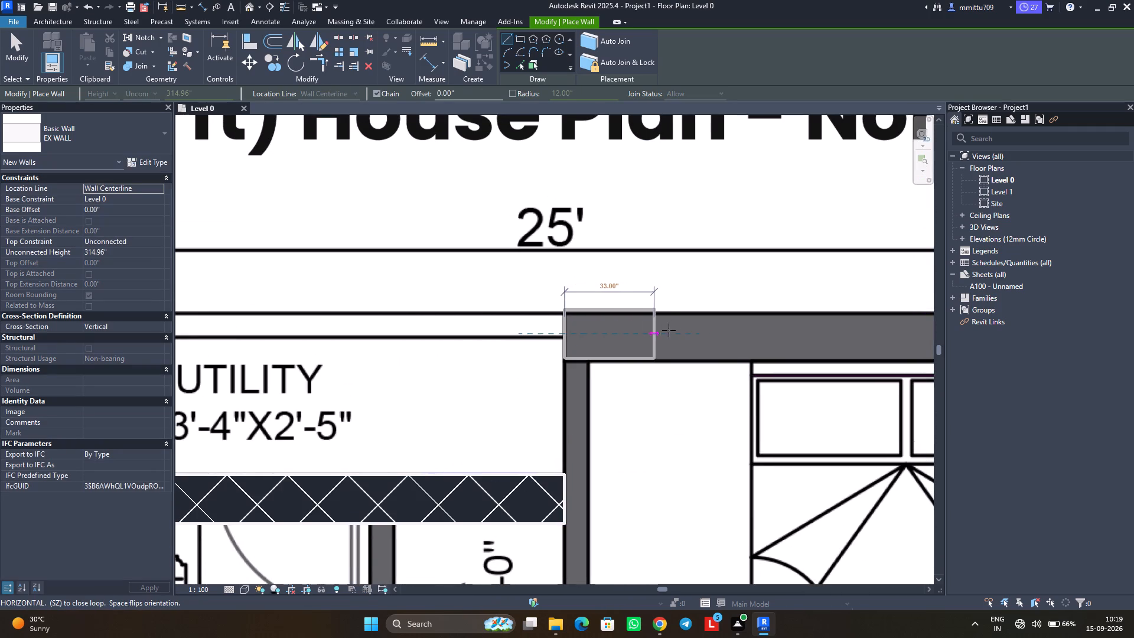
key("Escape")
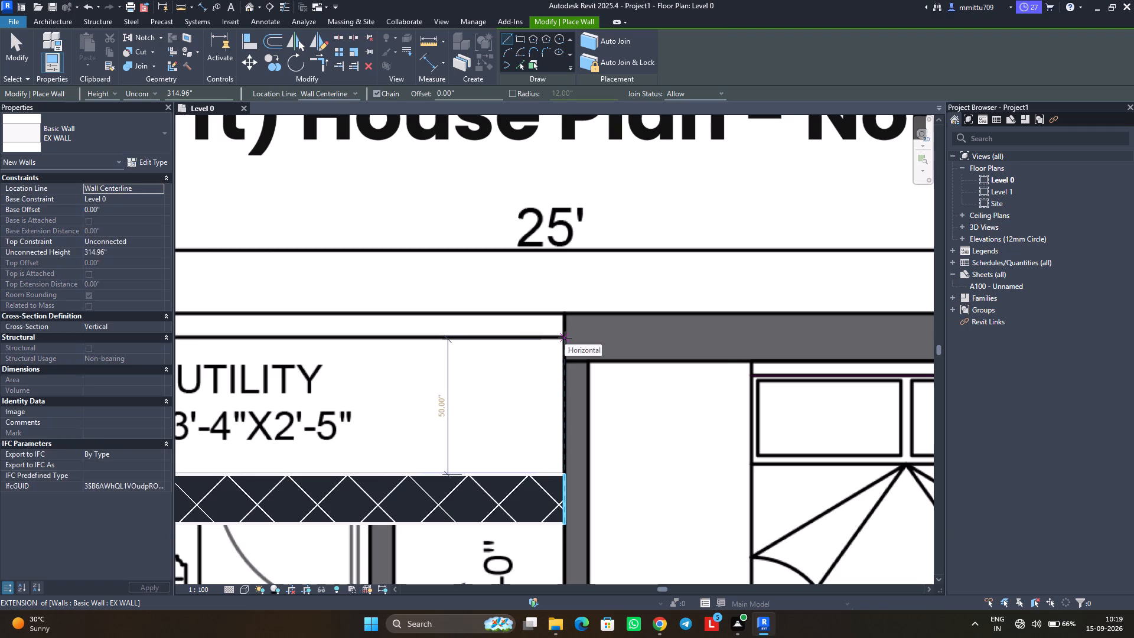
left_click(565, 338)
middle_click_drag(760, 363, 759, 363)
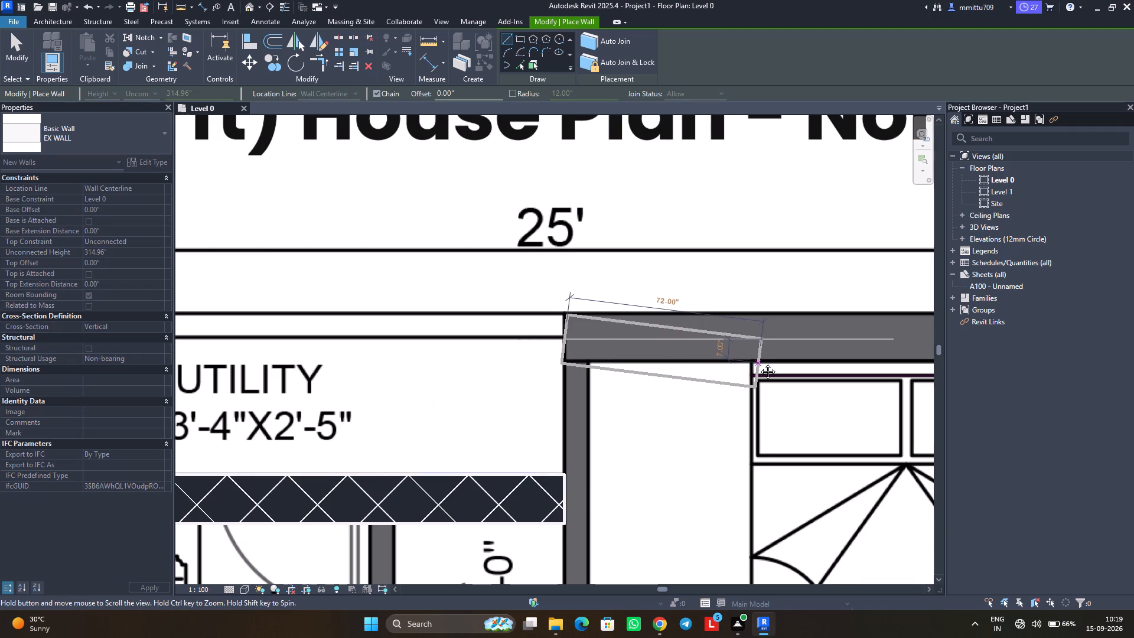
middle_click_drag(759, 363, 515, 402)
middle_click_drag(746, 379, 731, 383)
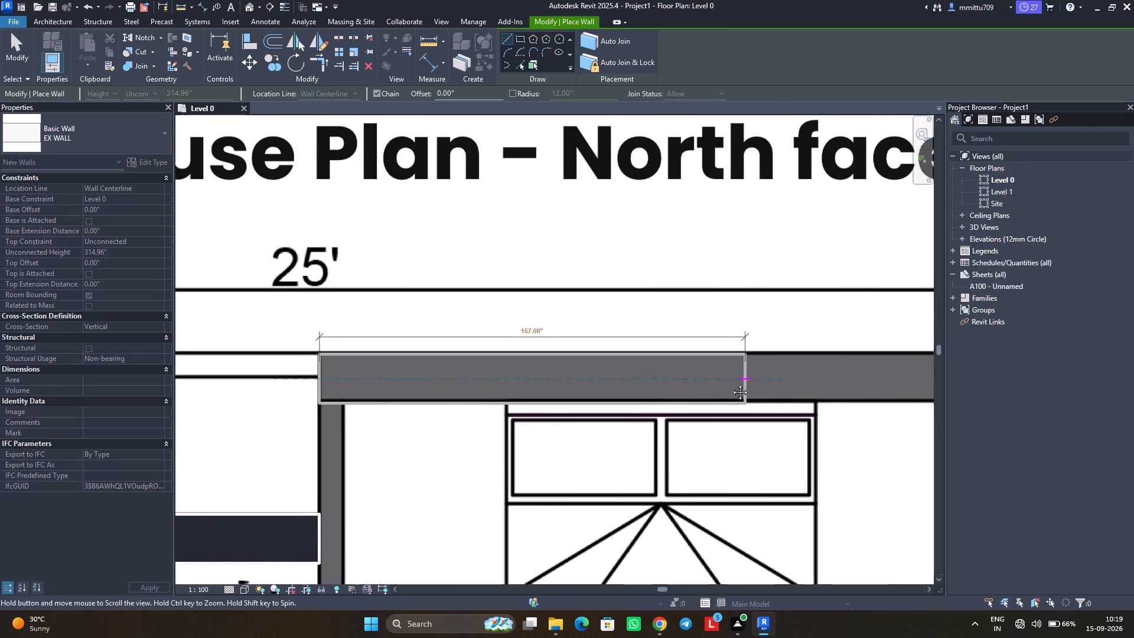
middle_click_drag(731, 383, 481, 422)
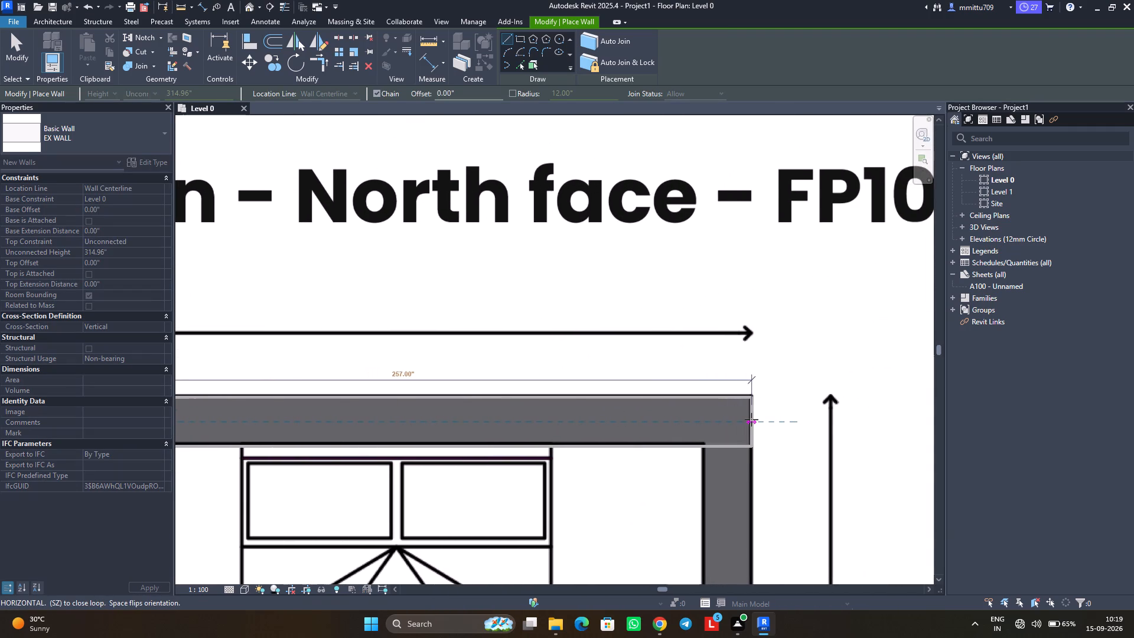
left_click(751, 419)
key("Escape")
key("Escape")
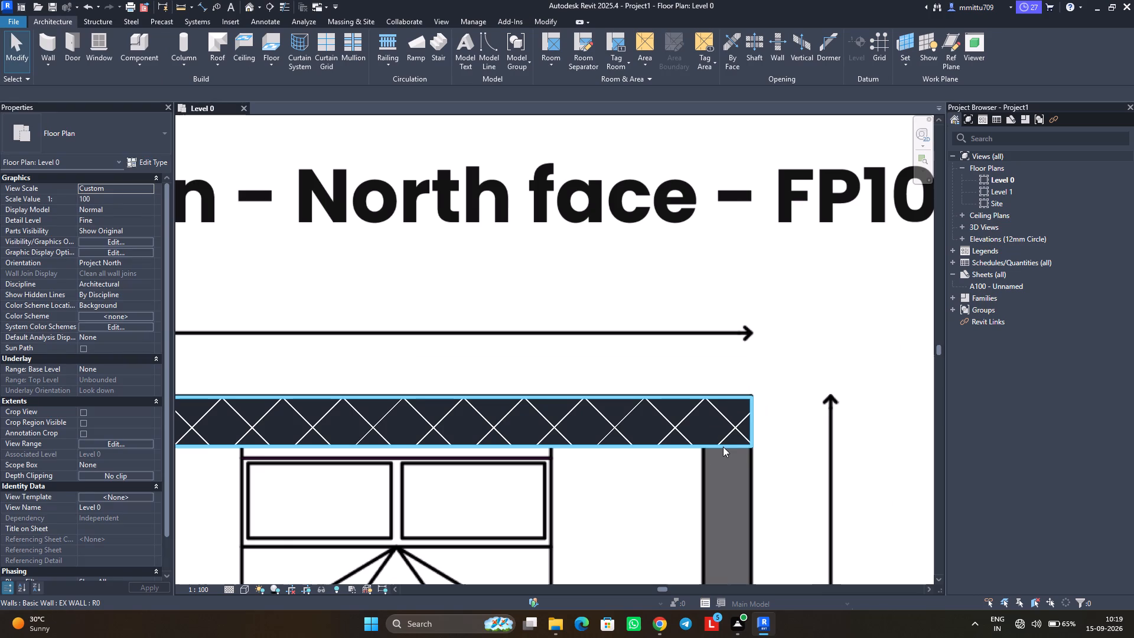
Draw the east EX WALL from the house's northeast corner at bedroom-1 down to the toilet's outer corner beside the lawn.
type("WA")
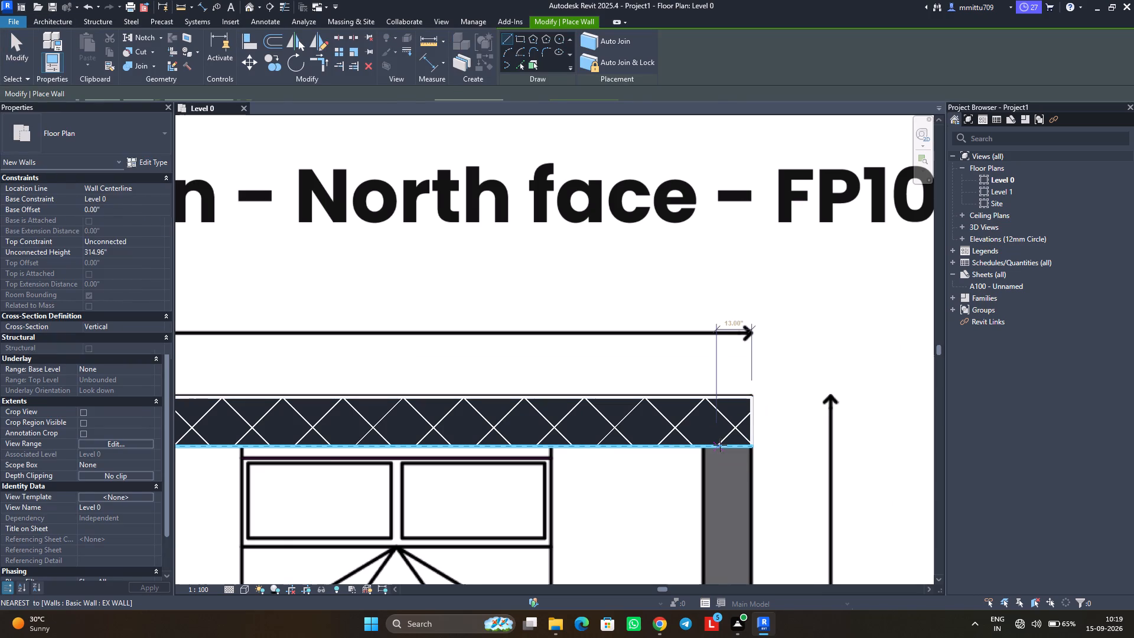
left_click(727, 445)
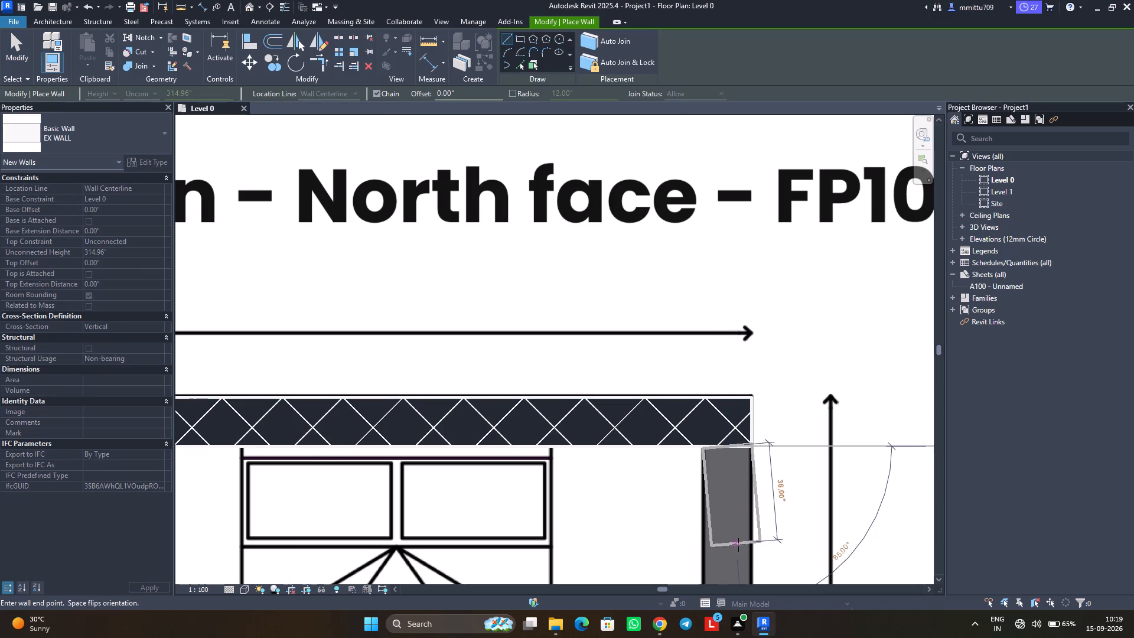
middle_click_drag(725, 559, 699, 167)
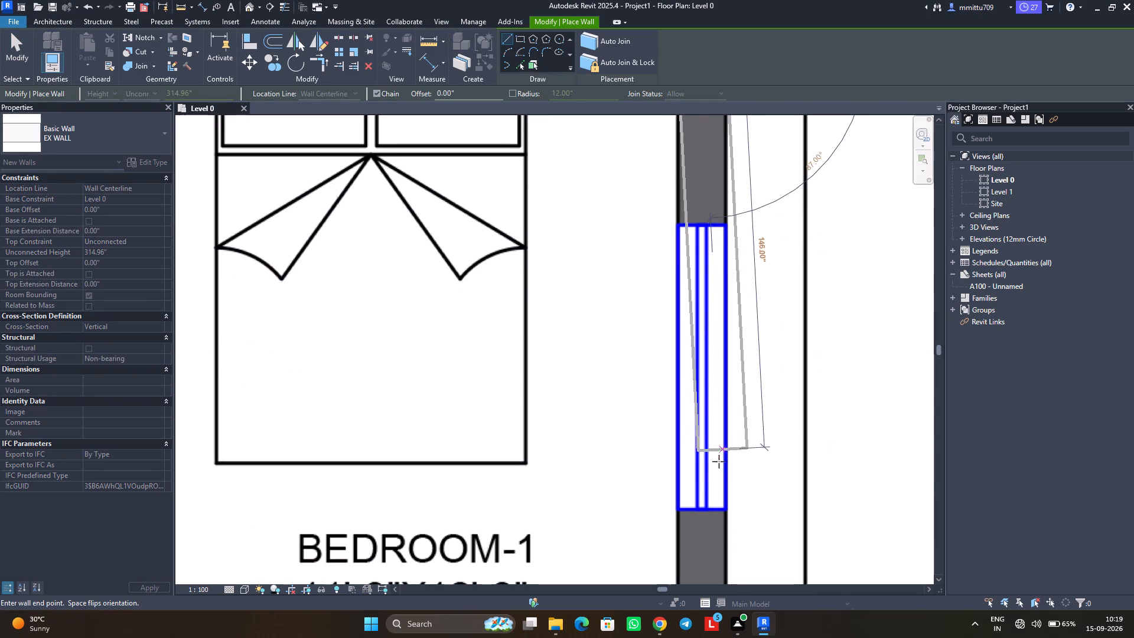
middle_click_drag(688, 506, 719, 175)
middle_click_drag(724, 468, 721, 396)
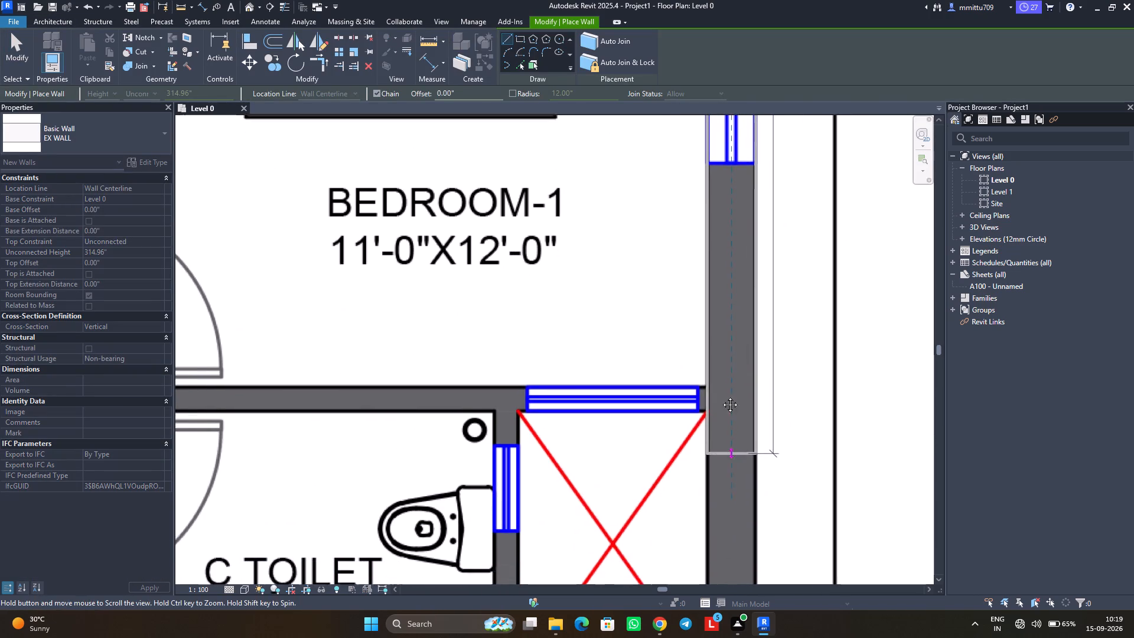
middle_click_drag(721, 396, 714, 141)
scroll(714, 141, "up", 1)
middle_click_drag(724, 478, 720, 138)
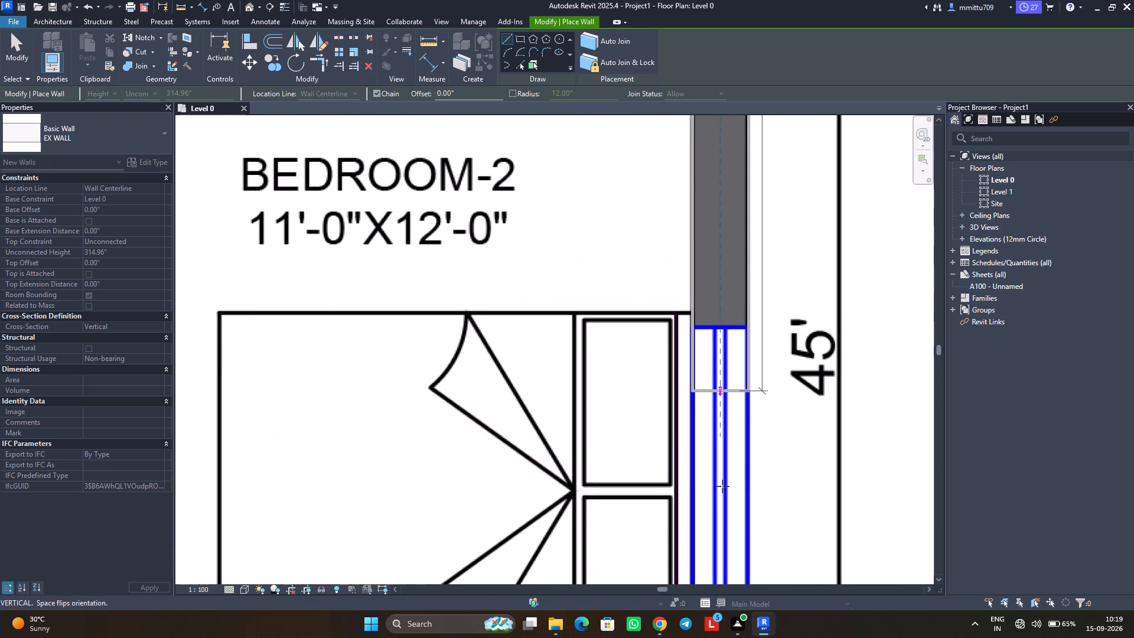
middle_click_drag(721, 487, 680, 173)
middle_click_drag(676, 498, 665, 216)
scroll(667, 503, "up", 1)
middle_click_drag(664, 494, 654, 318)
scroll(663, 484, "down", 1)
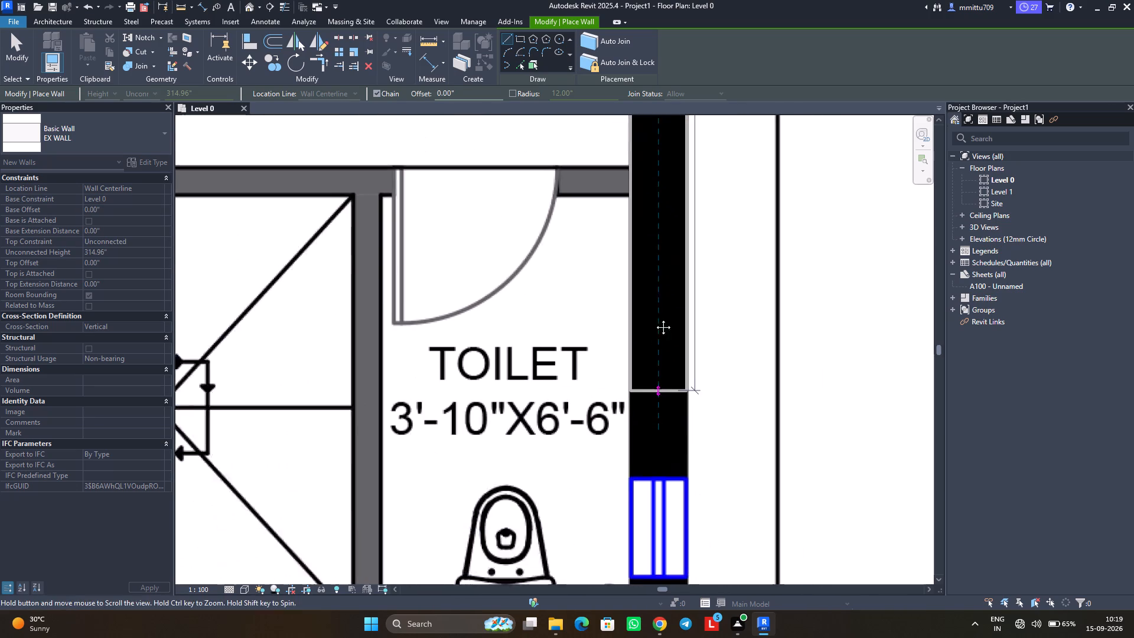
middle_click_drag(654, 318, 651, 218)
middle_click_drag(650, 473, 640, 261)
scroll(640, 261, "up", 4)
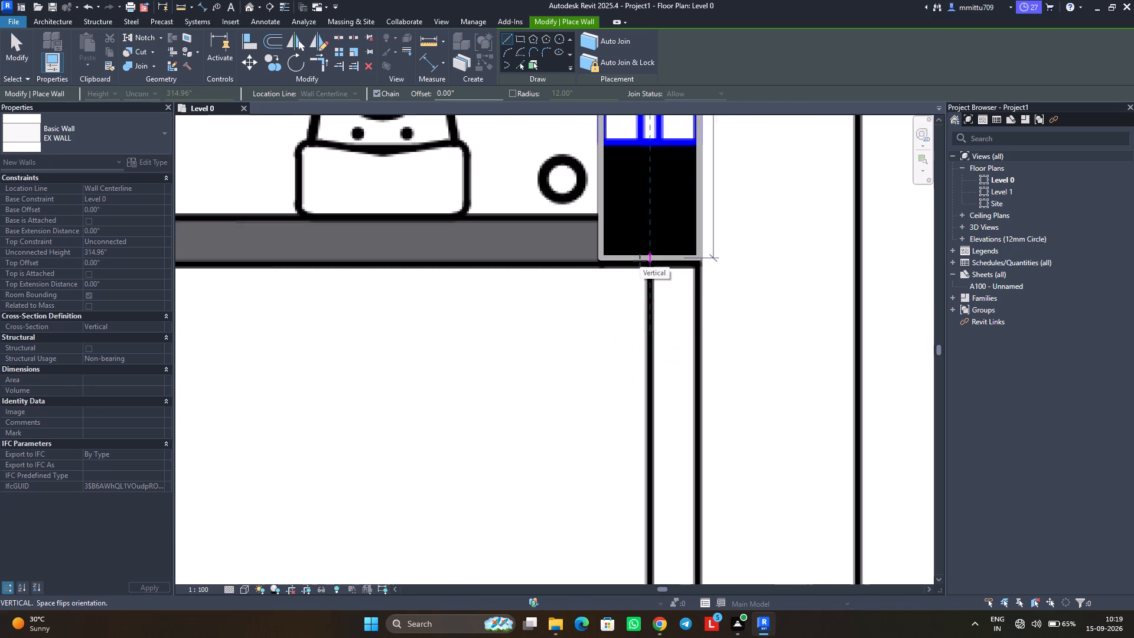
left_click(639, 263)
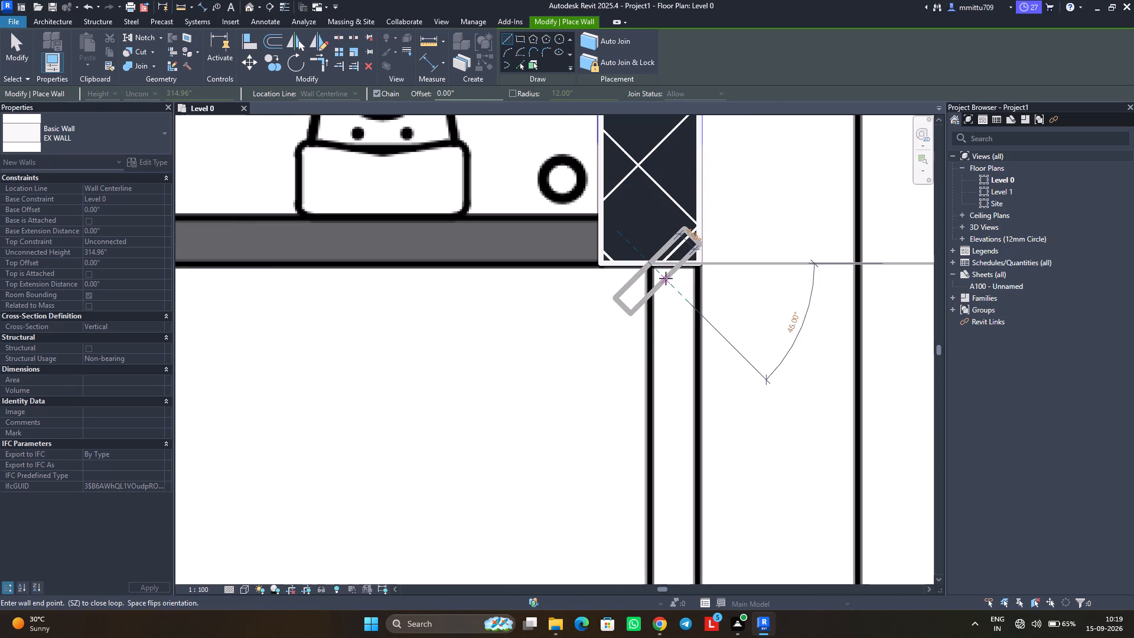
key("Escape")
Examine the traced exterior walls against the plan and the interior partitions around the hall, C toilet and bedrooms.
scroll(666, 282, "down", 3)
scroll(666, 282, "up", 1)
scroll(666, 282, "down", 1)
scroll(666, 282, "up", 2)
scroll(664, 282, "down", 5)
scroll(585, 266, "up", 1)
scroll(585, 266, "down", 4)
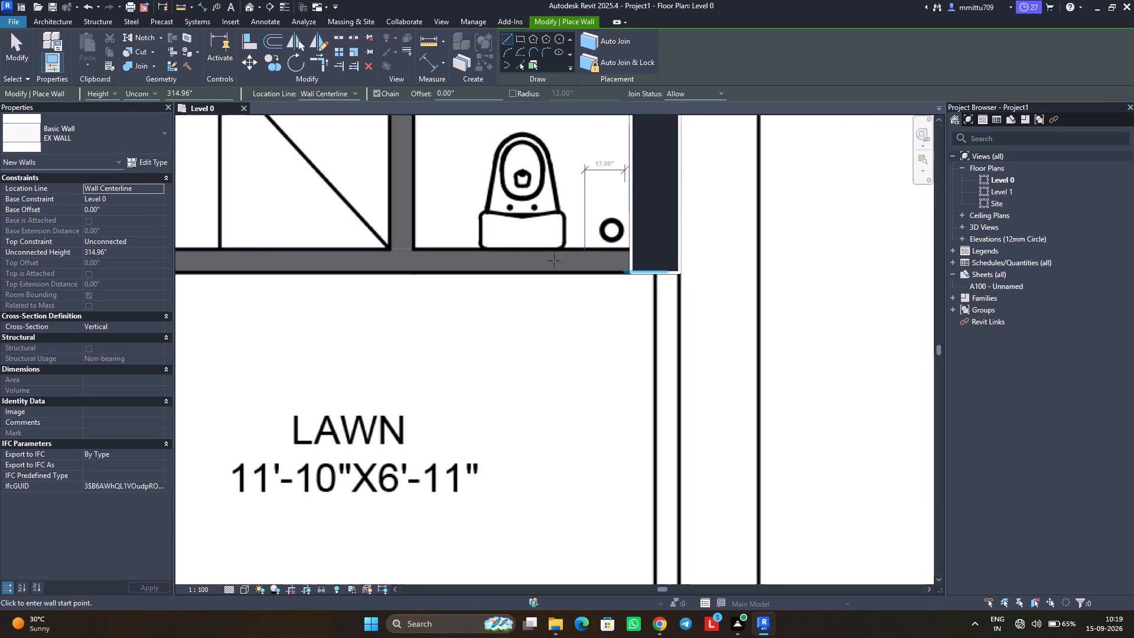
scroll(554, 261, "down", 10)
middle_click_drag(516, 249, 524, 353)
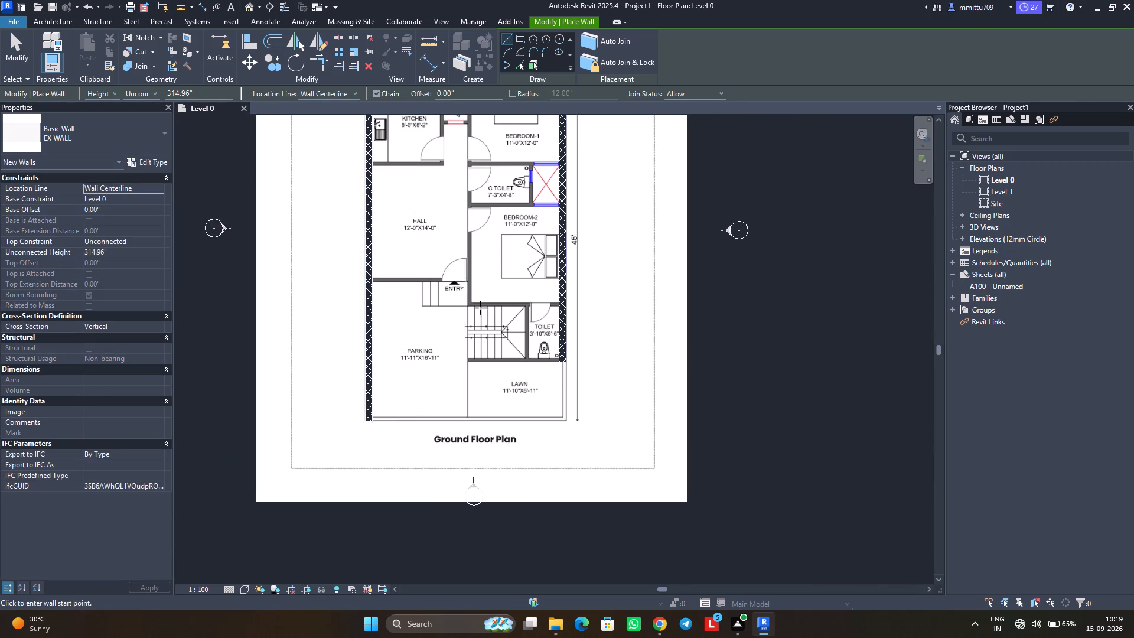
scroll(478, 306, "down", 4)
middle_click_drag(476, 301, 477, 346)
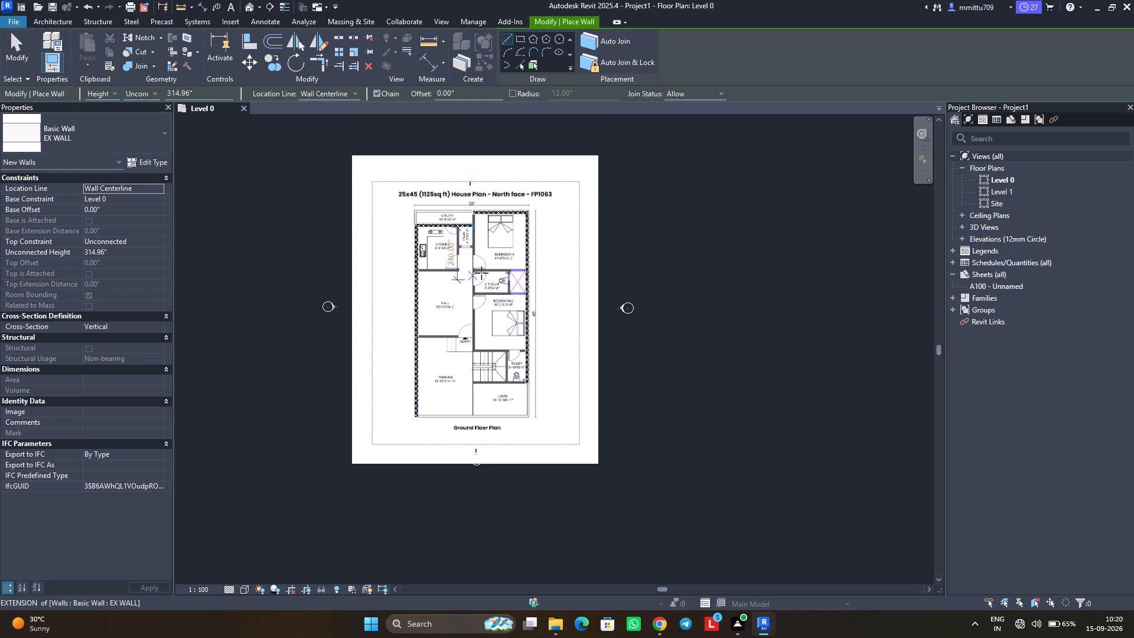
scroll(485, 276, "up", 5)
scroll(540, 295, "up", 1)
scroll(540, 295, "down", 1)
scroll(541, 296, "up", 1)
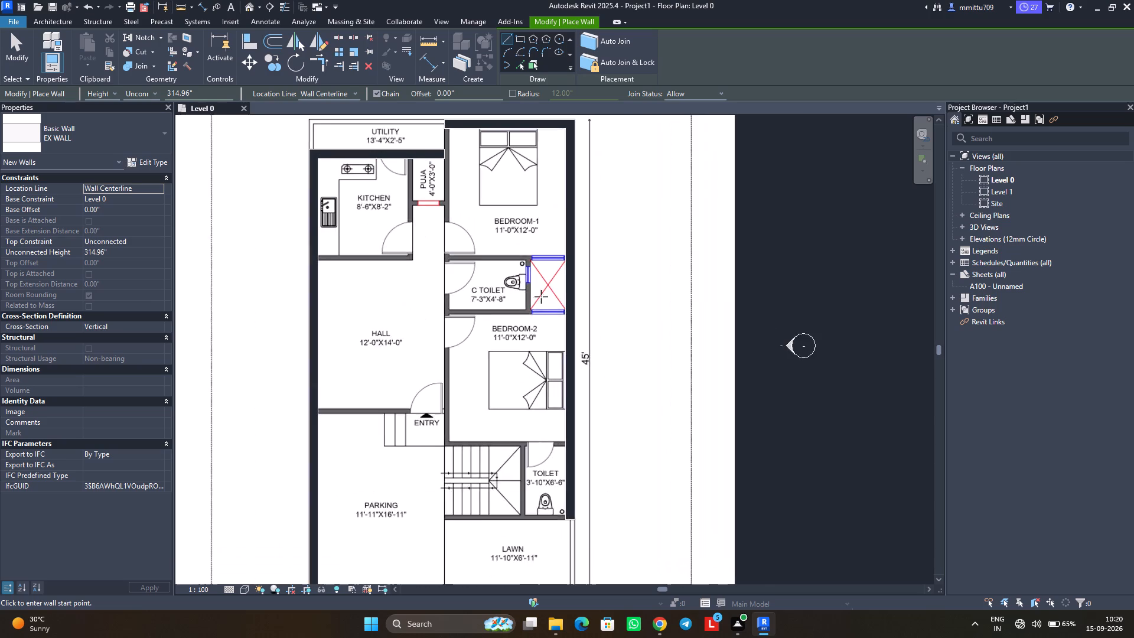
scroll(541, 297, "up", 2)
scroll(513, 311, "down", 1)
scroll(513, 311, "up", 3)
scroll(382, 324, "down", 1)
scroll(382, 324, "up", 2)
scroll(382, 324, "down", 1)
scroll(382, 324, "up", 2)
scroll(383, 320, "down", 1)
scroll(383, 320, "up", 7)
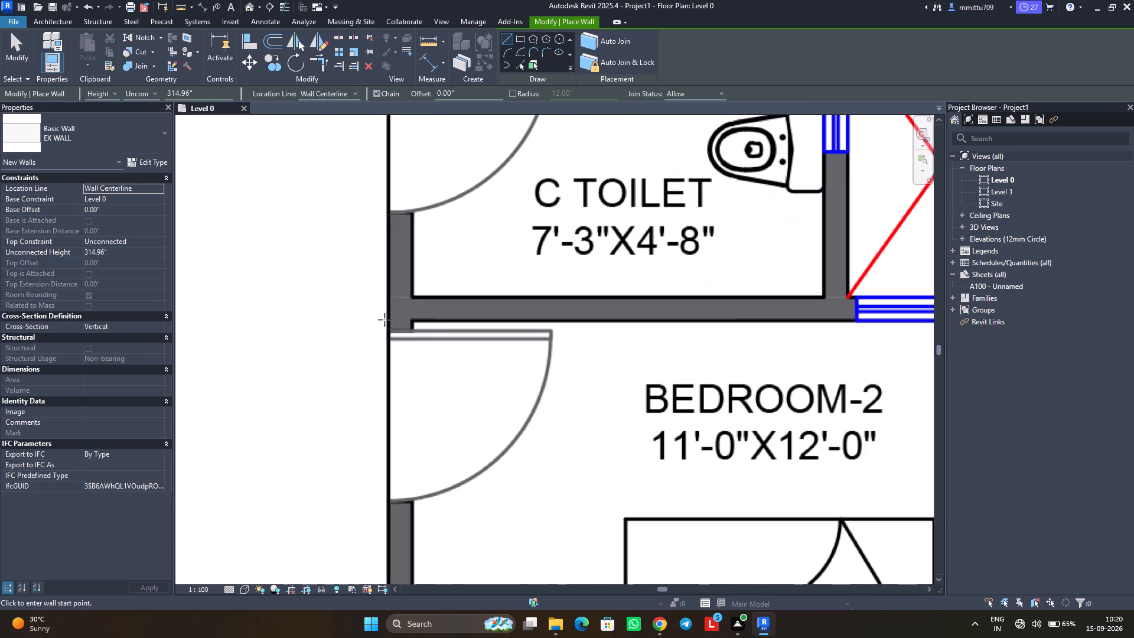
scroll(384, 320, "up", 6)
scroll(384, 319, "down", 3)
scroll(384, 319, "up", 1)
scroll(384, 319, "down", 7)
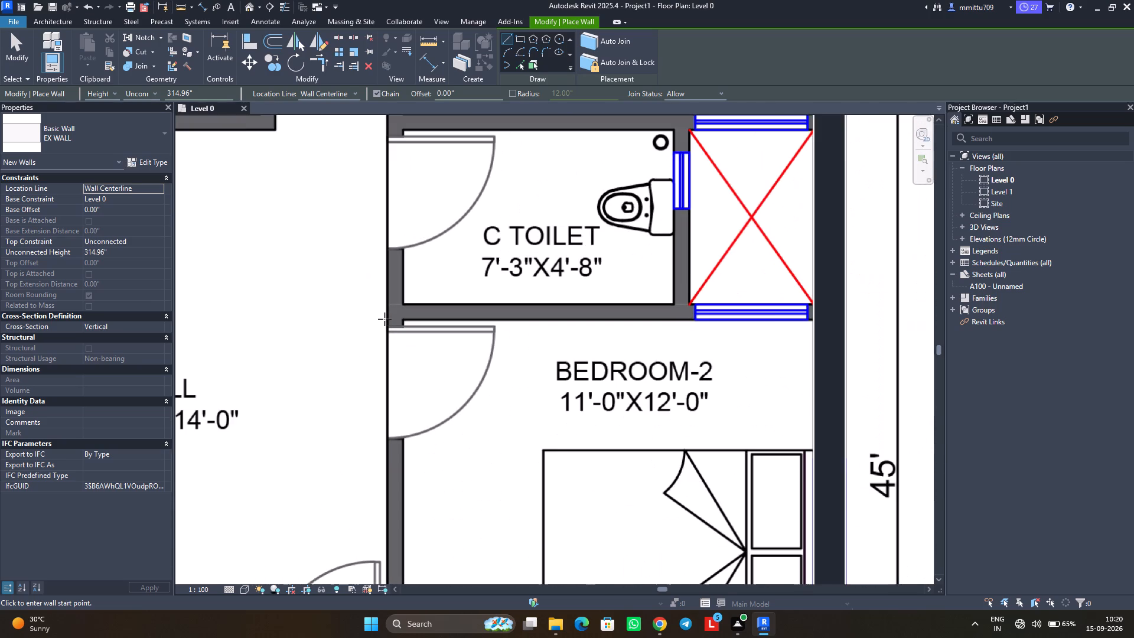
scroll(384, 318, "down", 3)
middle_click_drag(392, 276, 400, 314)
scroll(400, 314, "up", 1)
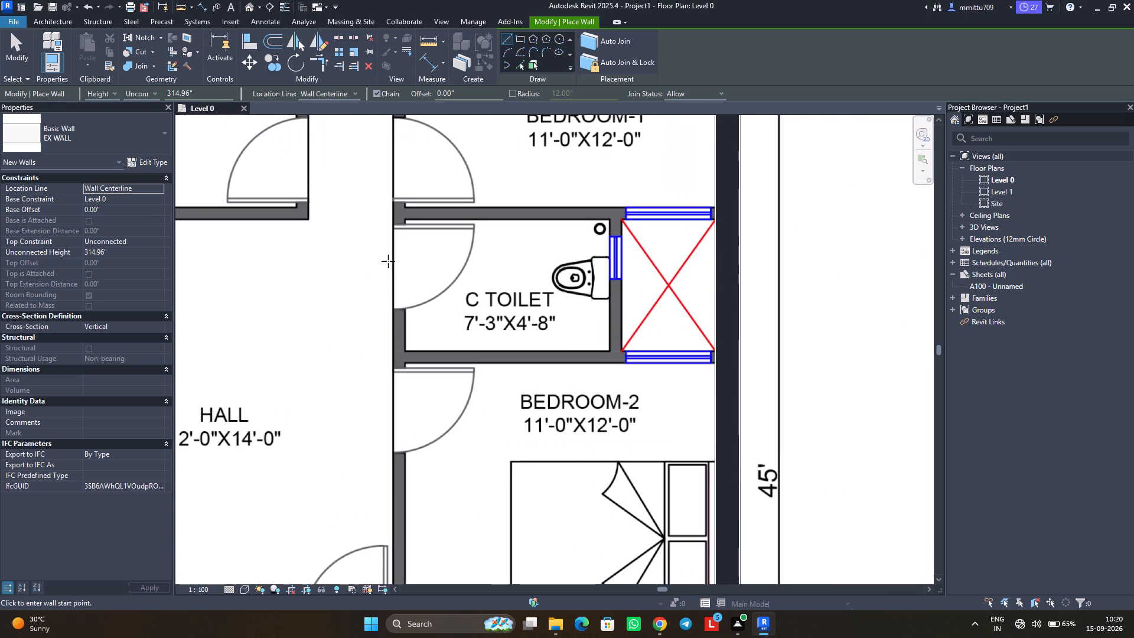
middle_click_drag(388, 261, 398, 304)
scroll(398, 304, "down", 1)
scroll(398, 304, "up", 2)
scroll(398, 304, "down", 6)
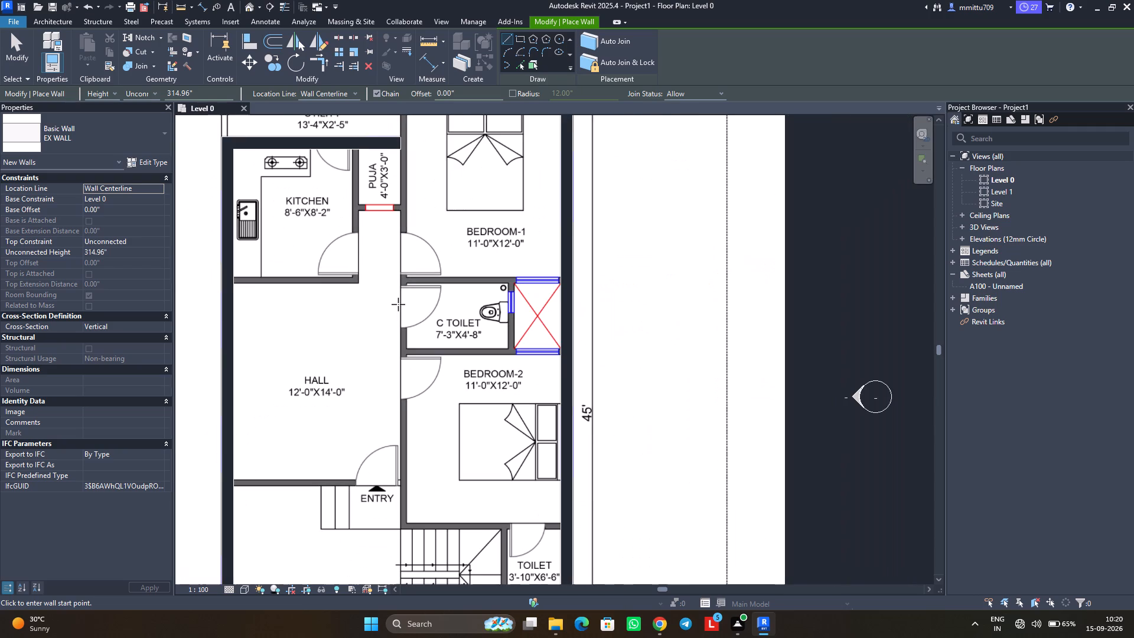
scroll(398, 304, "down", 2)
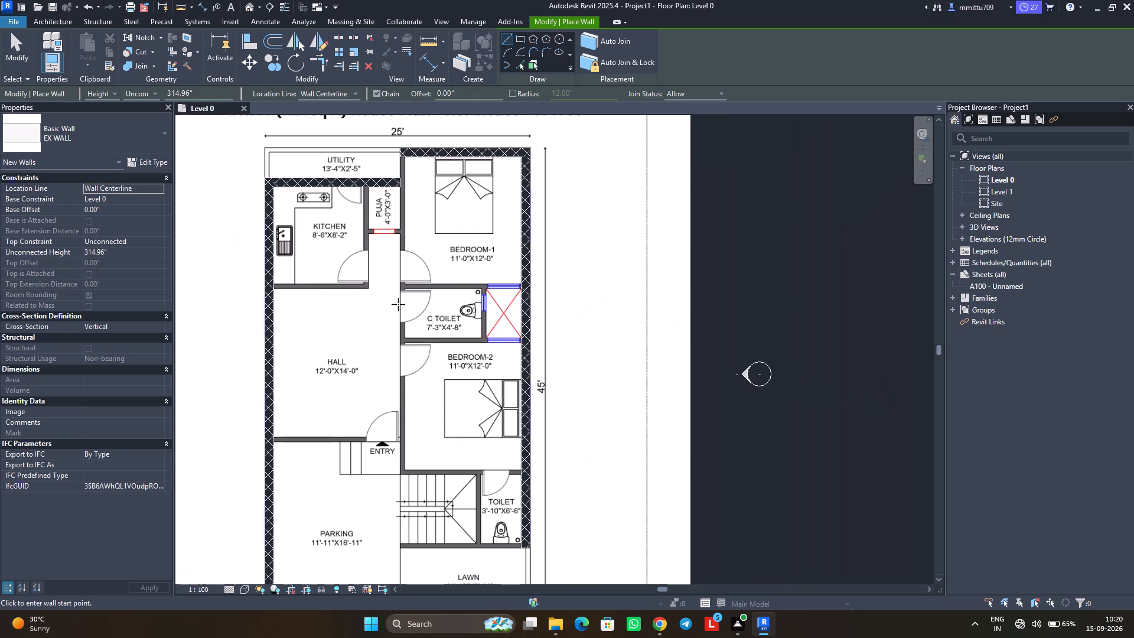
key("Escape")
key("Escape")
key("Escape")
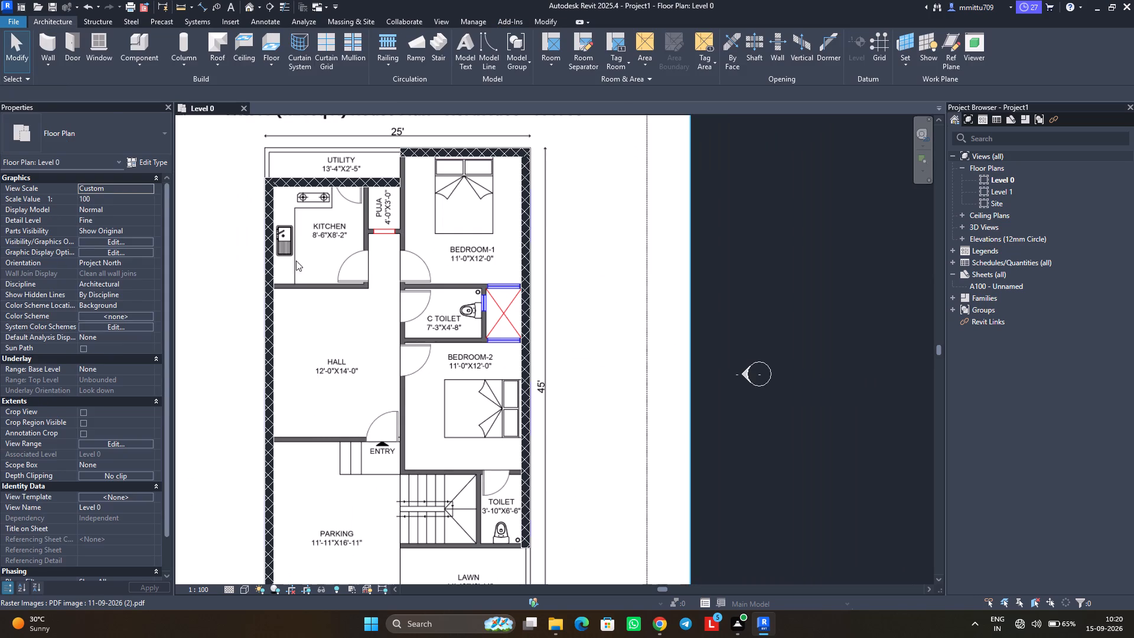
Duplicate the EX WALL type as a new basic wall type named IN WALL.
type("WA")
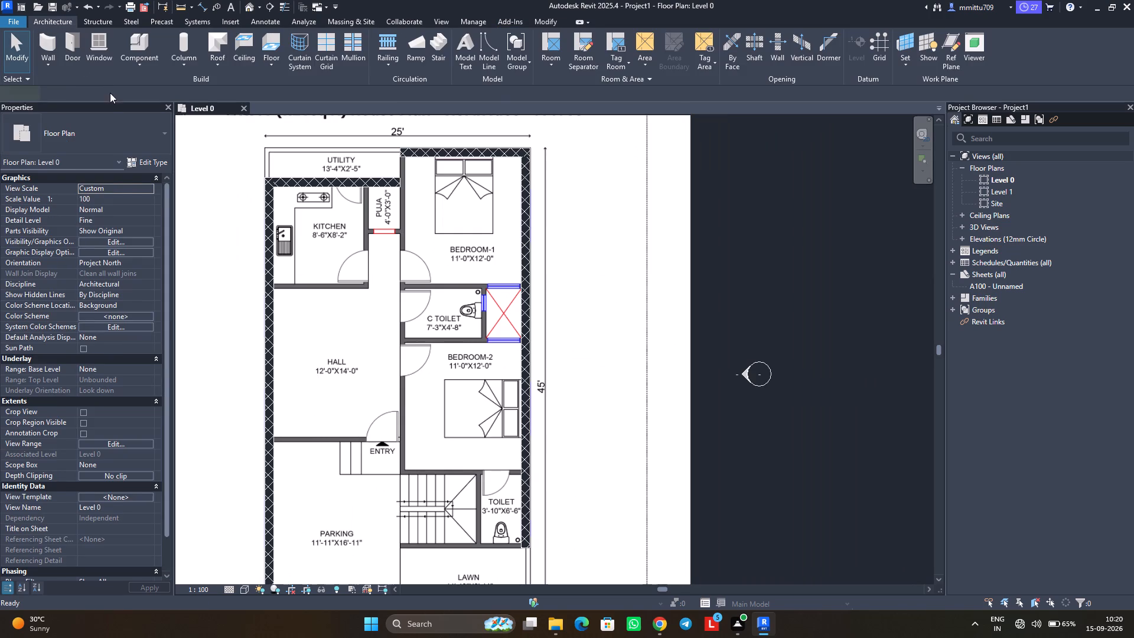
left_click(147, 158)
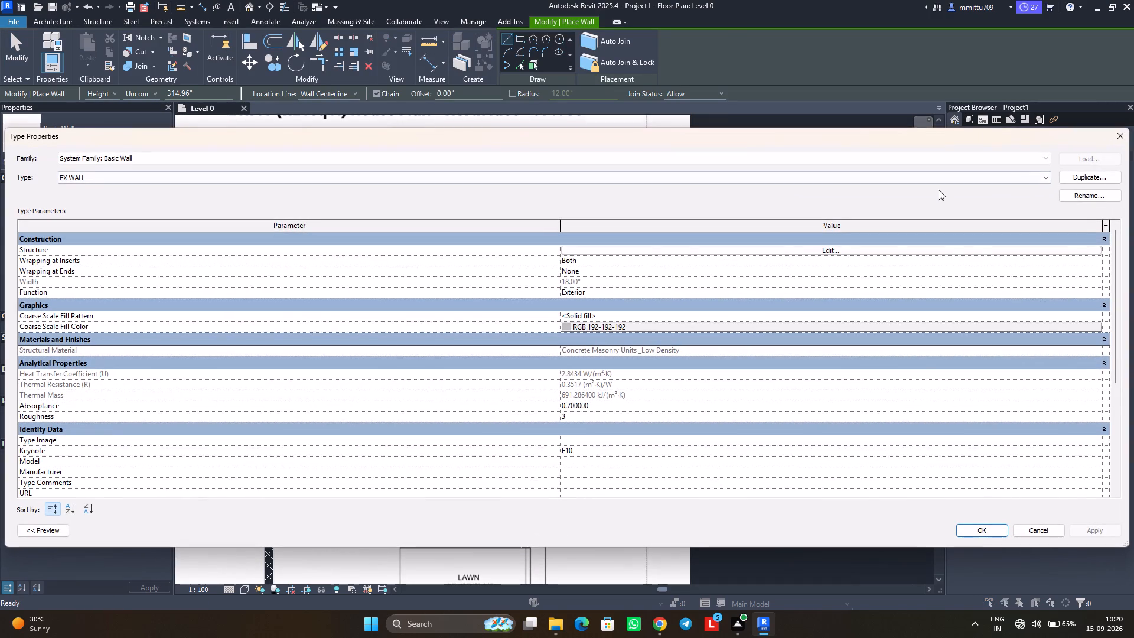
left_click(1111, 176)
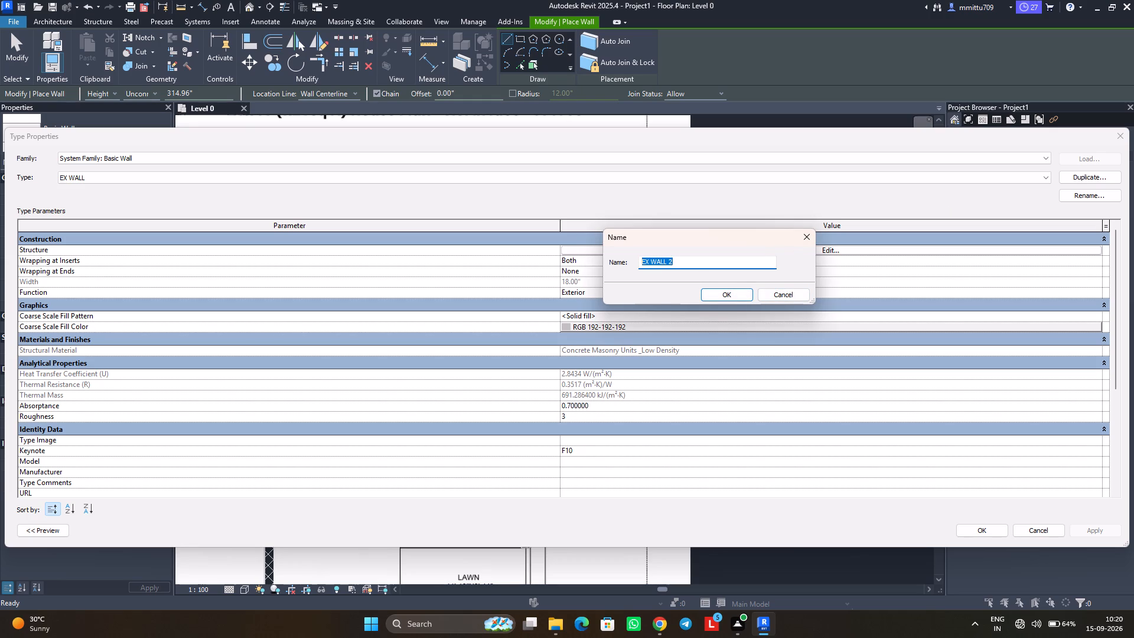
type("IN WAA")
key("BackSpace")
key("BackSpace")
type("ALL")
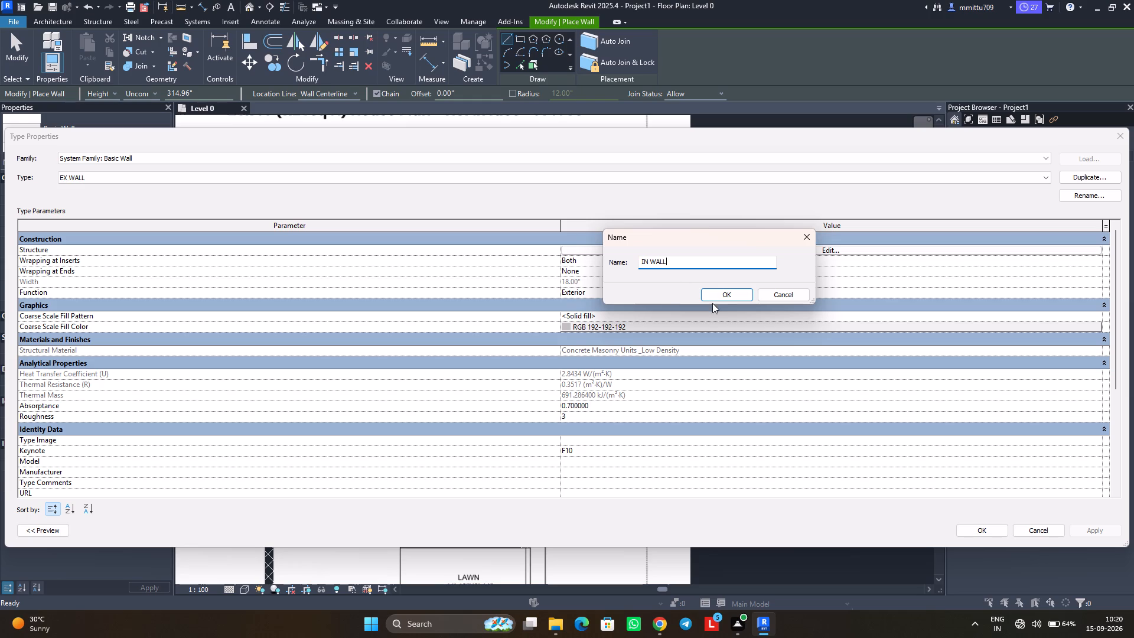
left_click(715, 297)
left_click(988, 527)
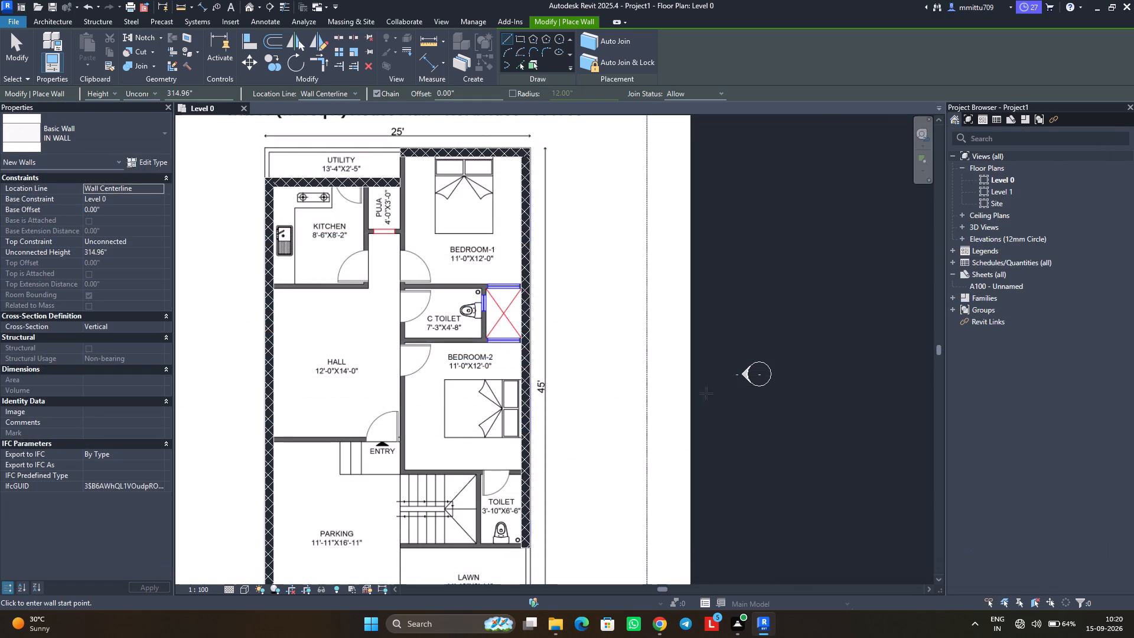
key("Escape")
key("Escape")
key("Escape")
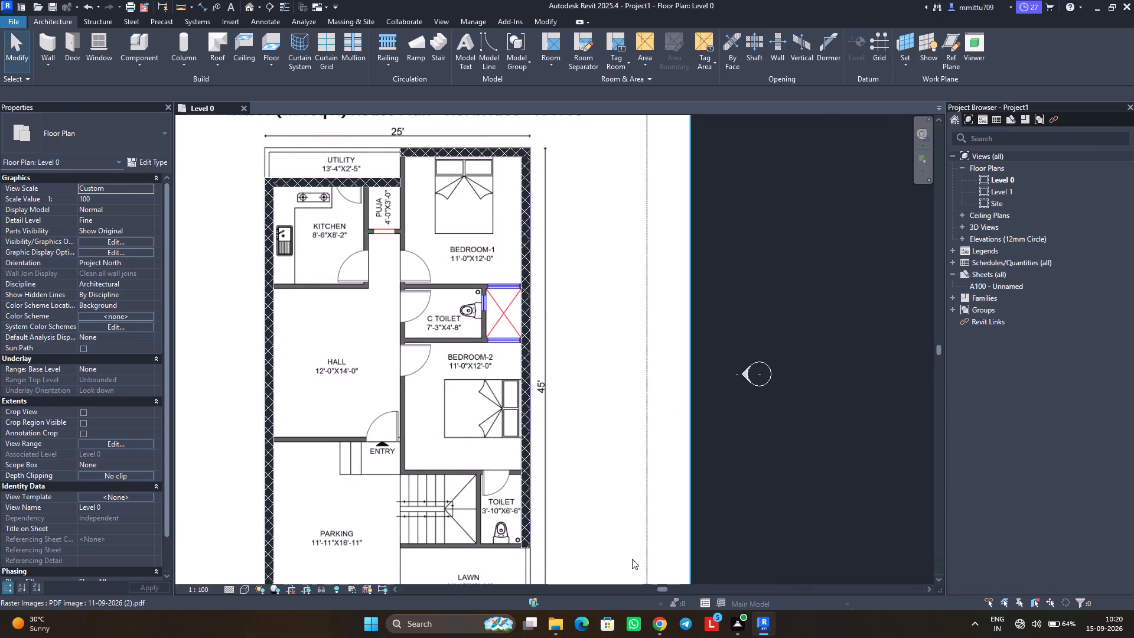
Measure the thickness of the partition between the kitchen and the hall on the plan PDF, using the Scale tool's reference points.
scroll(477, 456, "down", 1)
middle_click_drag(477, 456, 616, 416)
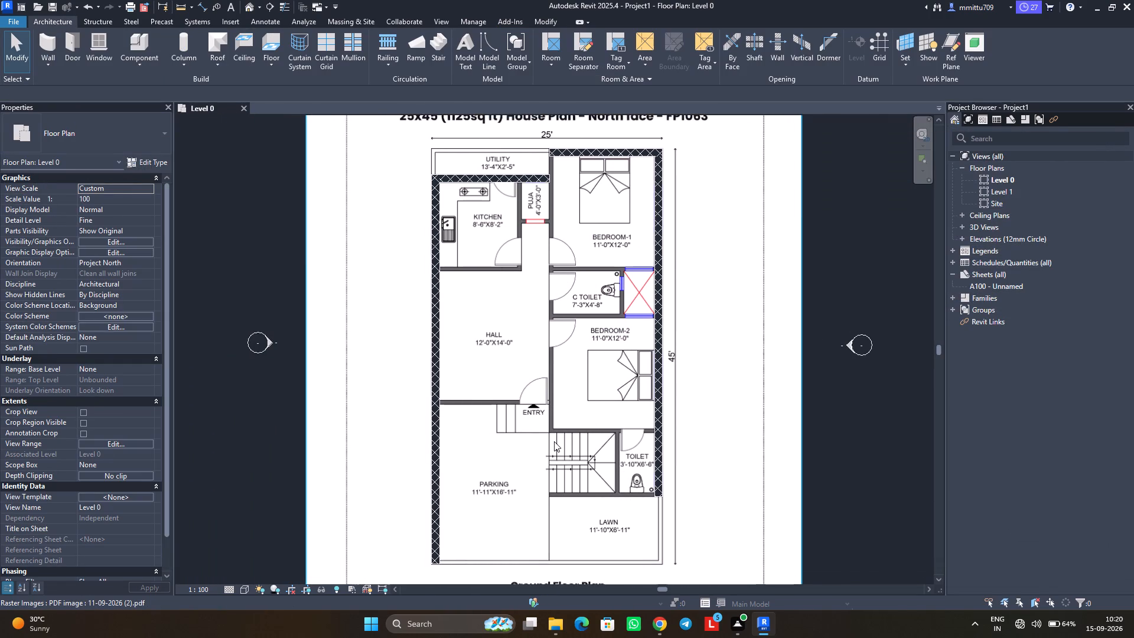
left_click(387, 225)
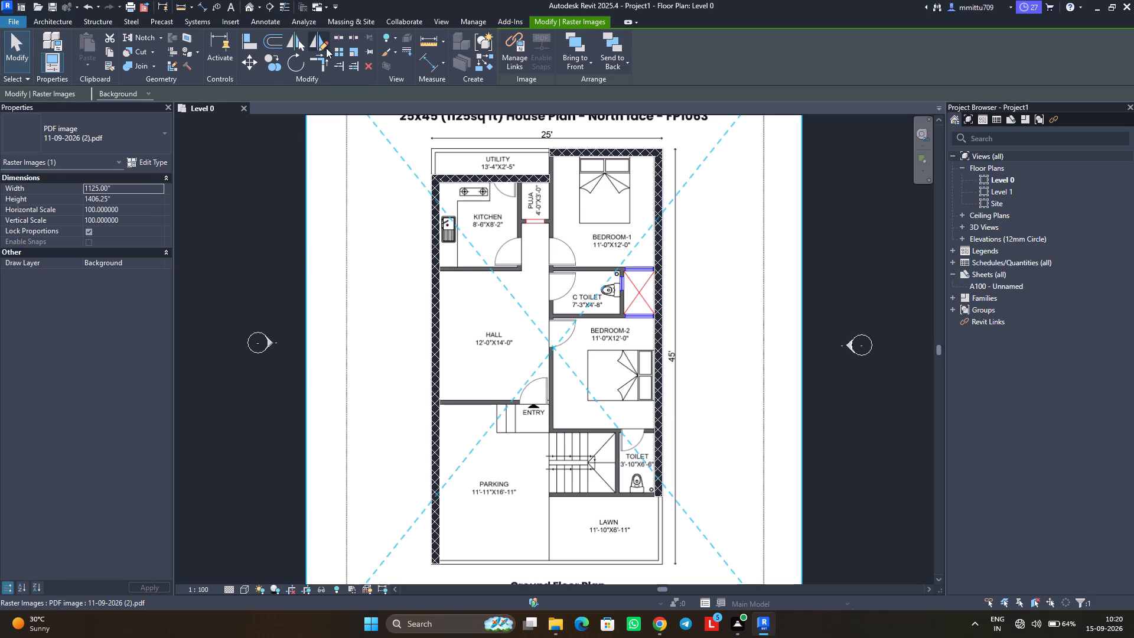
left_click(354, 53)
scroll(485, 271, "up", 4)
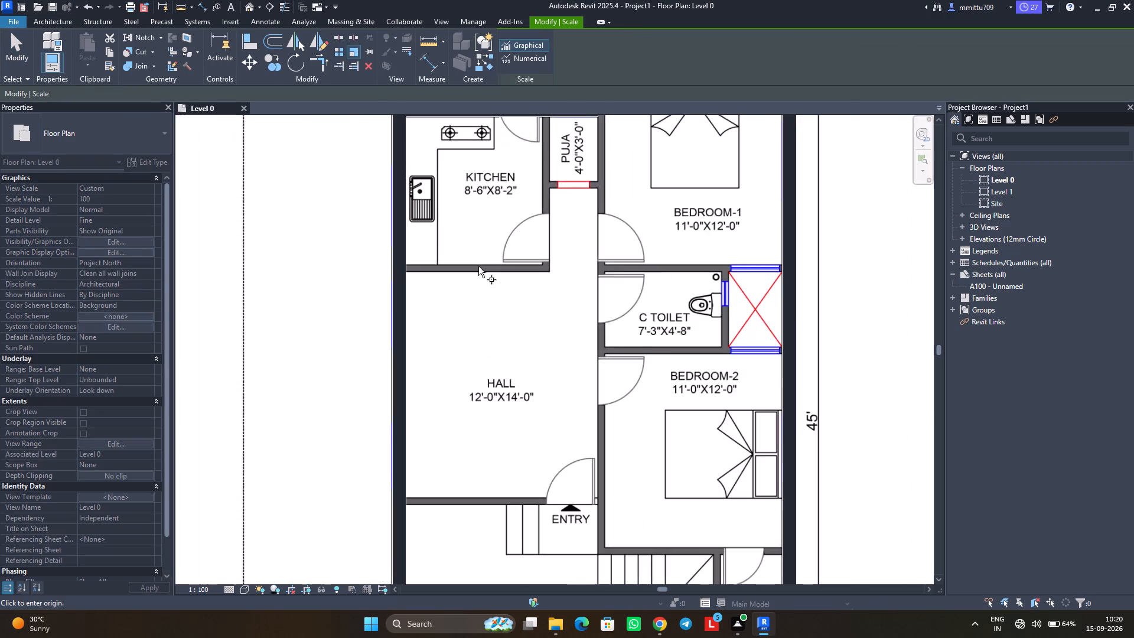
scroll(477, 265, "up", 1)
scroll(477, 265, "down", 3)
scroll(477, 265, "up", 6)
scroll(473, 263, "down", 1)
scroll(473, 263, "up", 3)
scroll(470, 263, "down", 1)
scroll(470, 263, "up", 2)
scroll(470, 263, "down", 1)
scroll(470, 263, "up", 5)
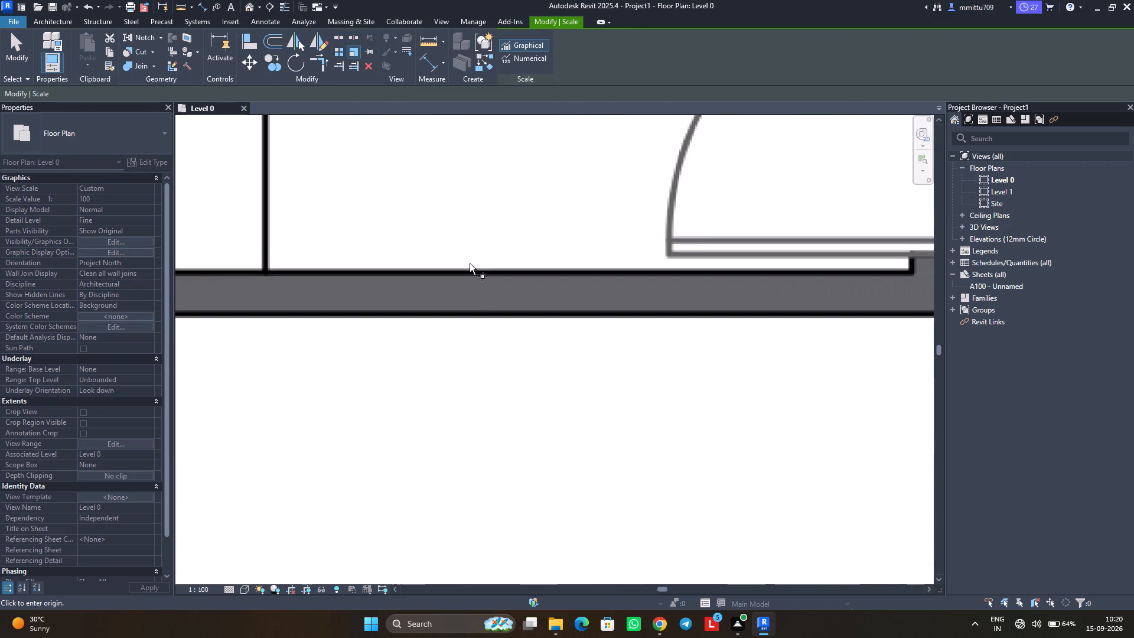
scroll(470, 263, "up", 4)
left_click(467, 275)
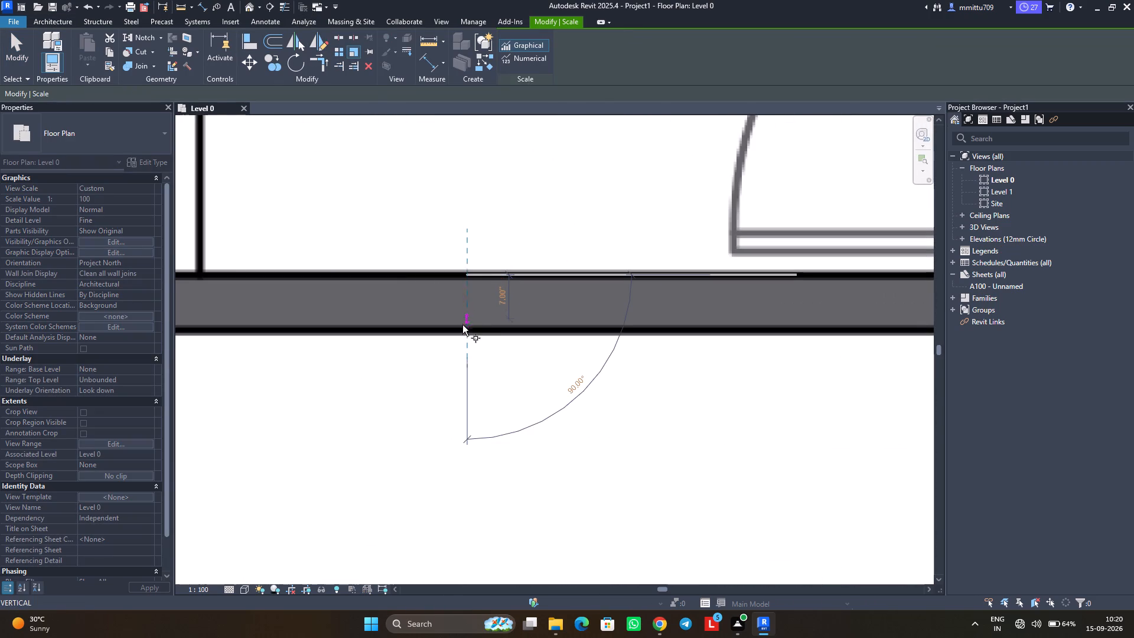
left_click(468, 329)
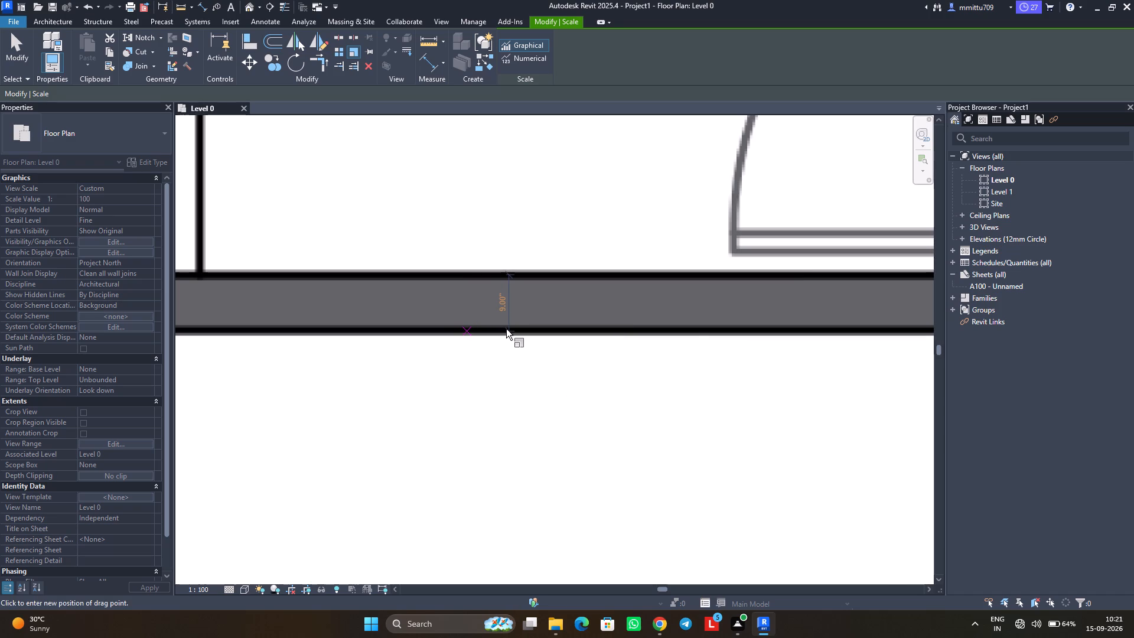
key("Escape")
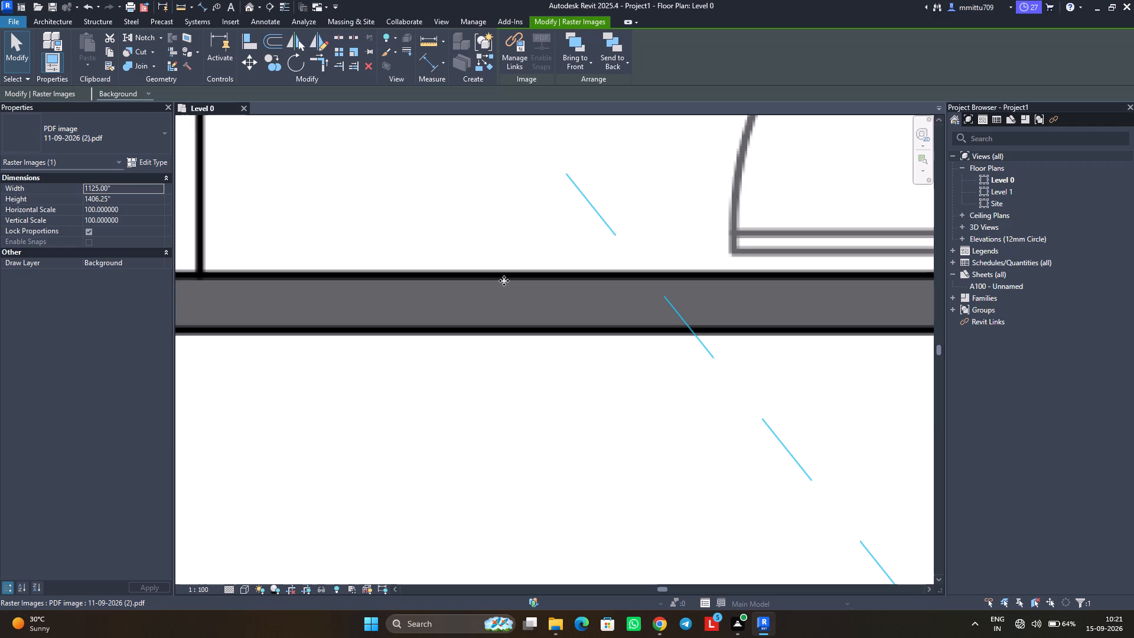
key("Escape")
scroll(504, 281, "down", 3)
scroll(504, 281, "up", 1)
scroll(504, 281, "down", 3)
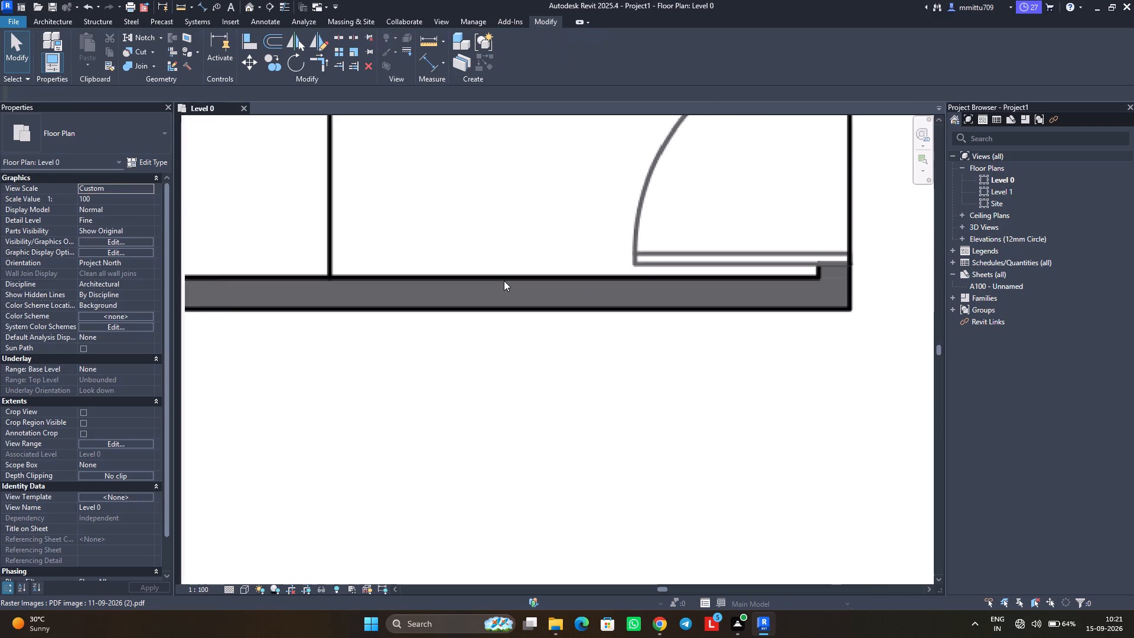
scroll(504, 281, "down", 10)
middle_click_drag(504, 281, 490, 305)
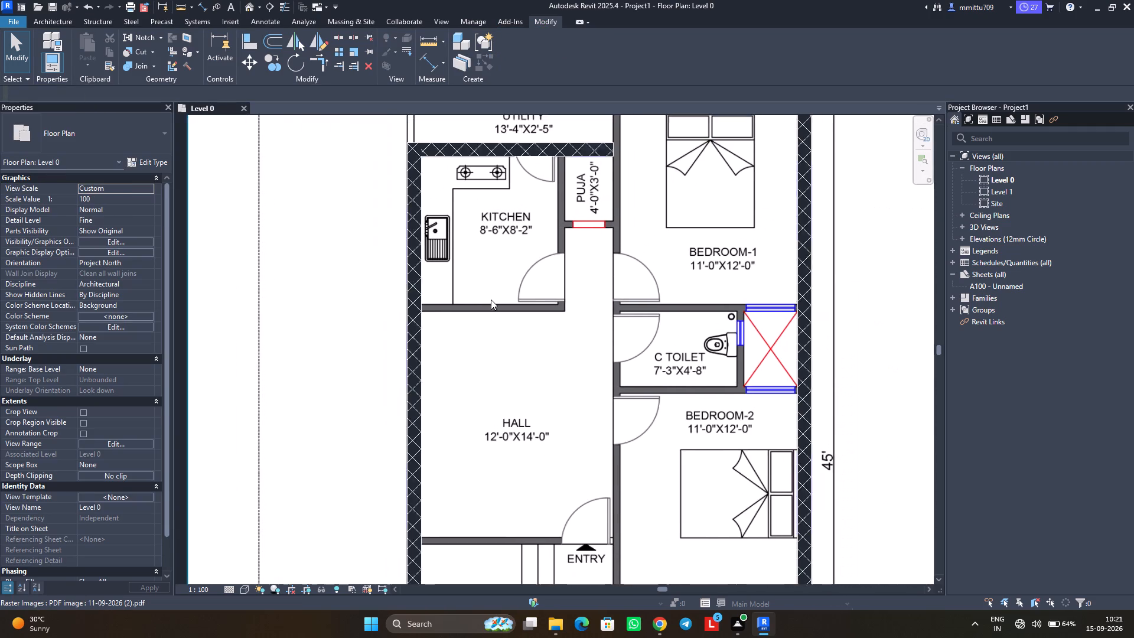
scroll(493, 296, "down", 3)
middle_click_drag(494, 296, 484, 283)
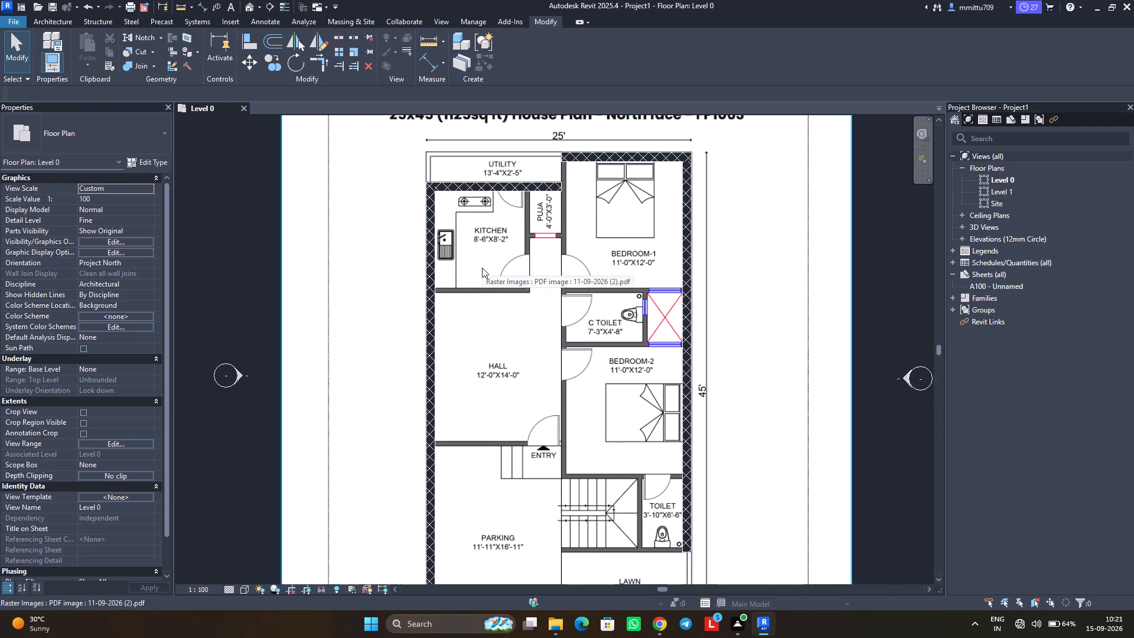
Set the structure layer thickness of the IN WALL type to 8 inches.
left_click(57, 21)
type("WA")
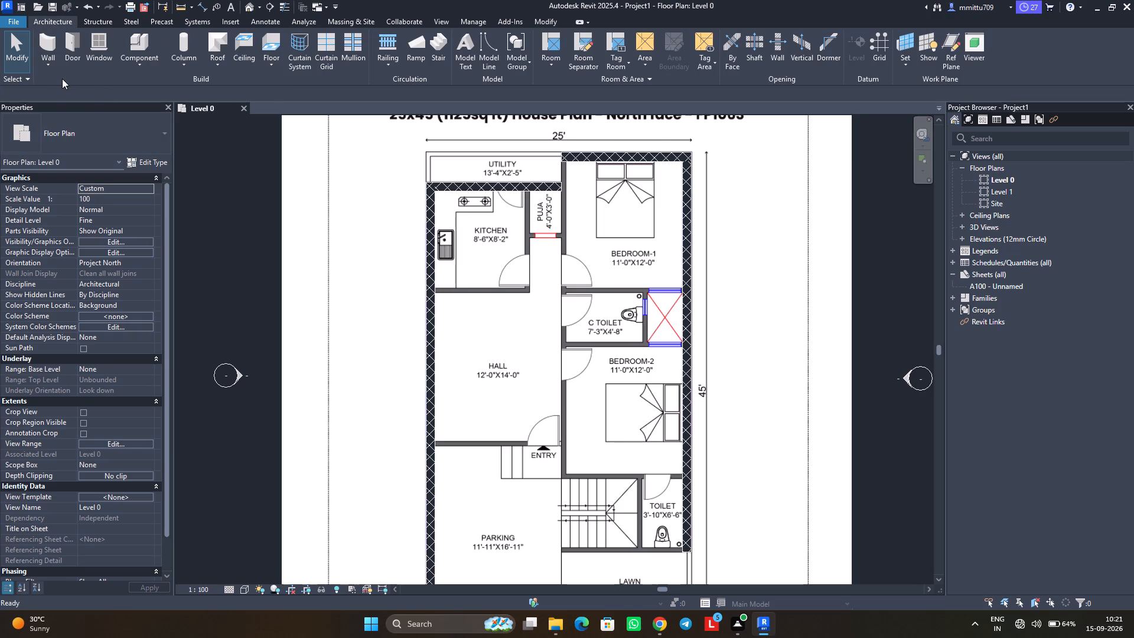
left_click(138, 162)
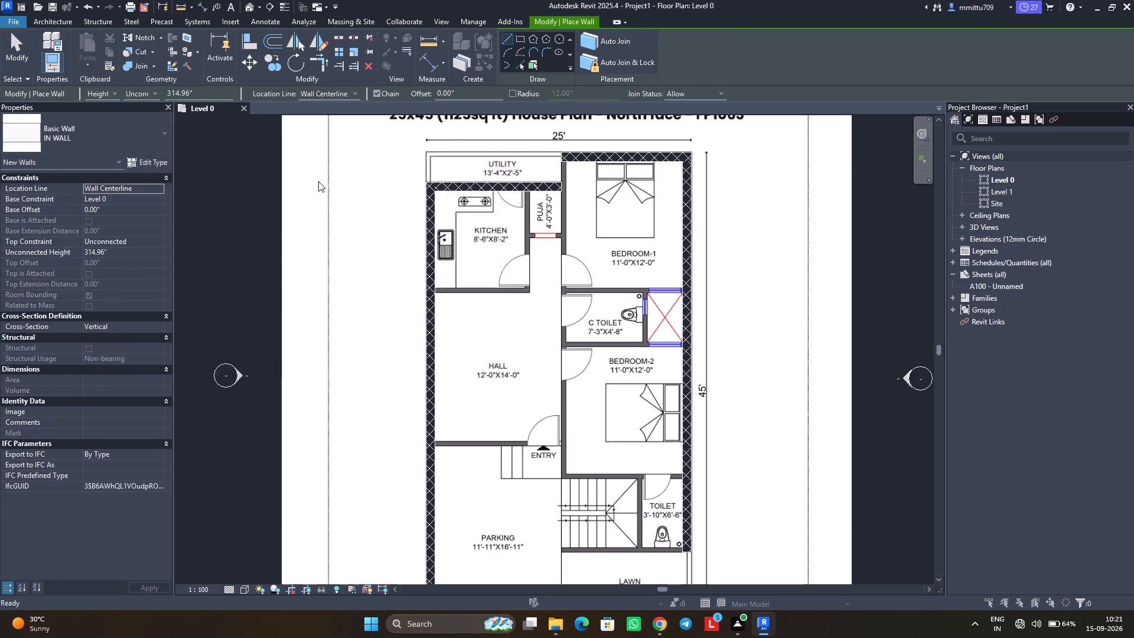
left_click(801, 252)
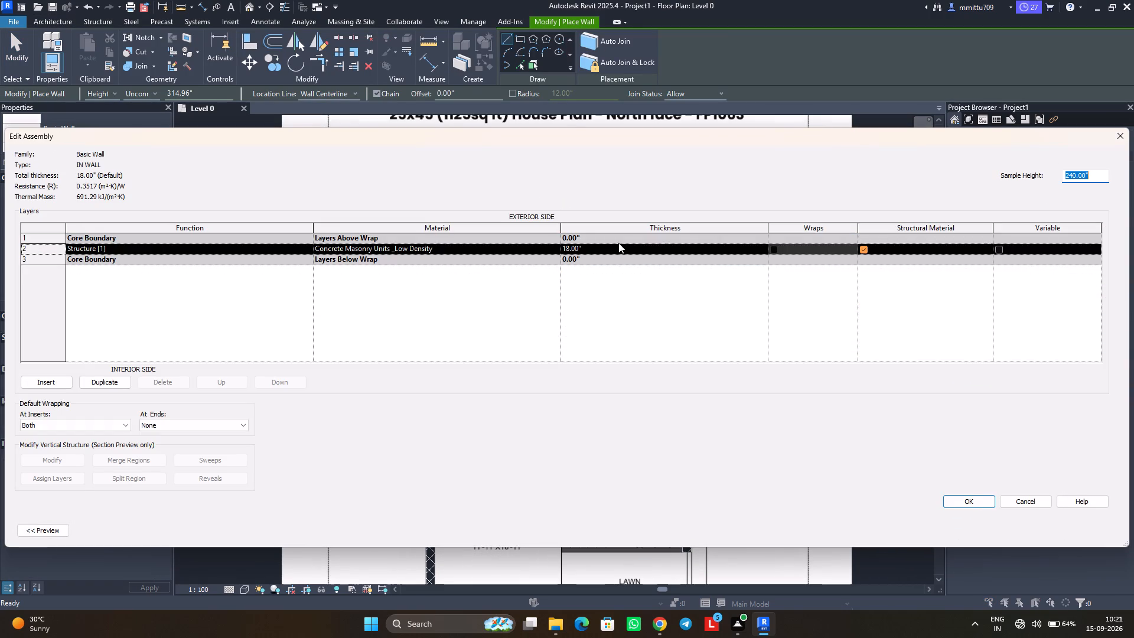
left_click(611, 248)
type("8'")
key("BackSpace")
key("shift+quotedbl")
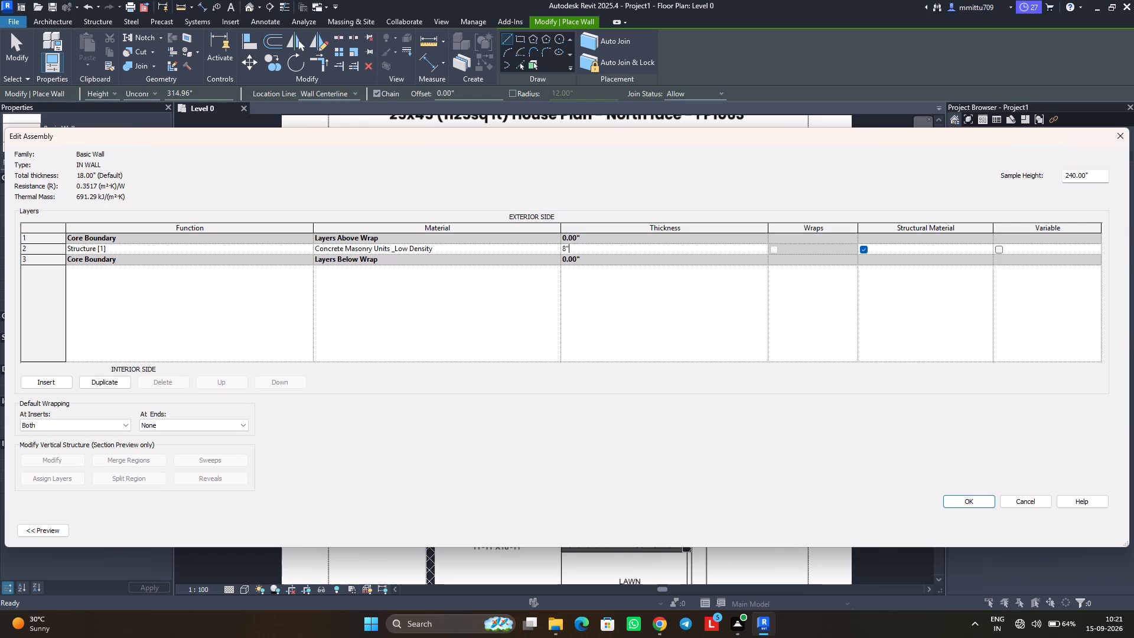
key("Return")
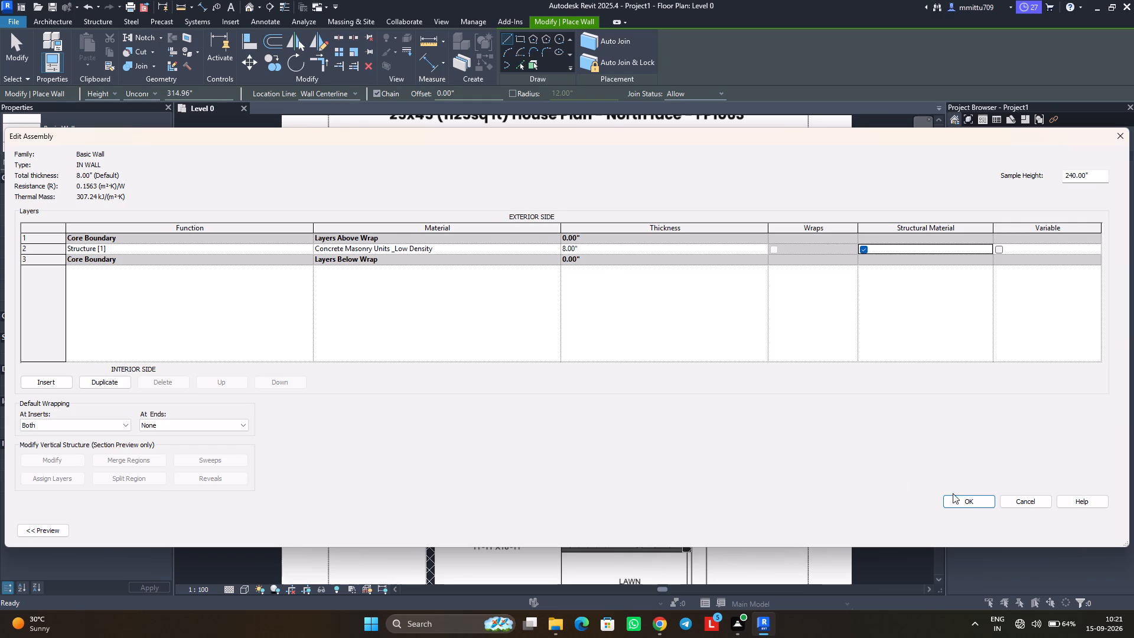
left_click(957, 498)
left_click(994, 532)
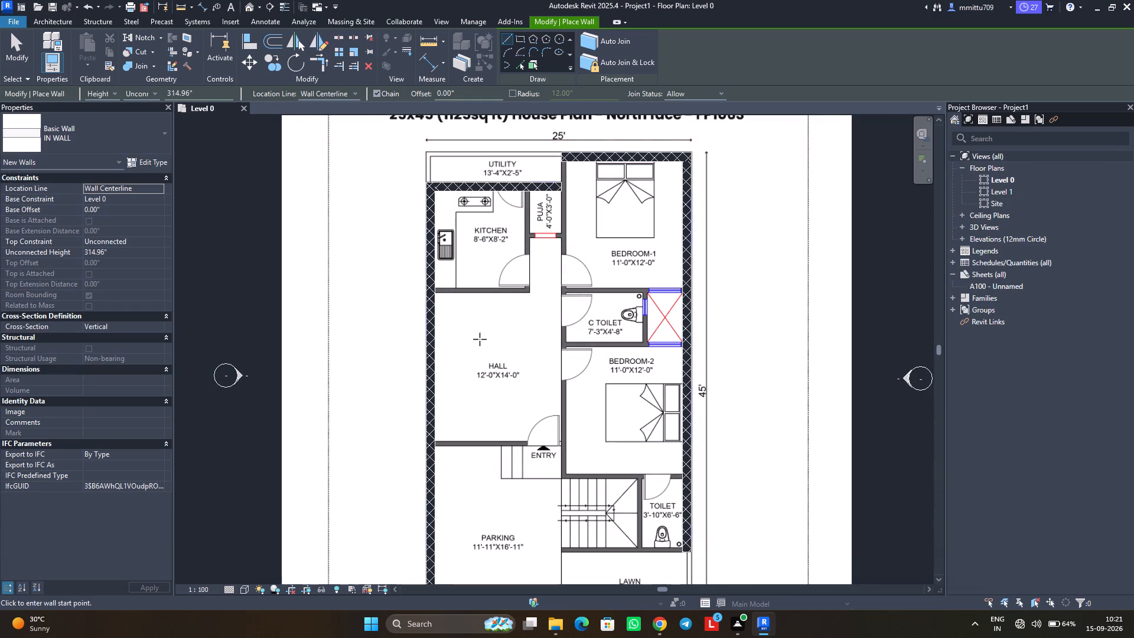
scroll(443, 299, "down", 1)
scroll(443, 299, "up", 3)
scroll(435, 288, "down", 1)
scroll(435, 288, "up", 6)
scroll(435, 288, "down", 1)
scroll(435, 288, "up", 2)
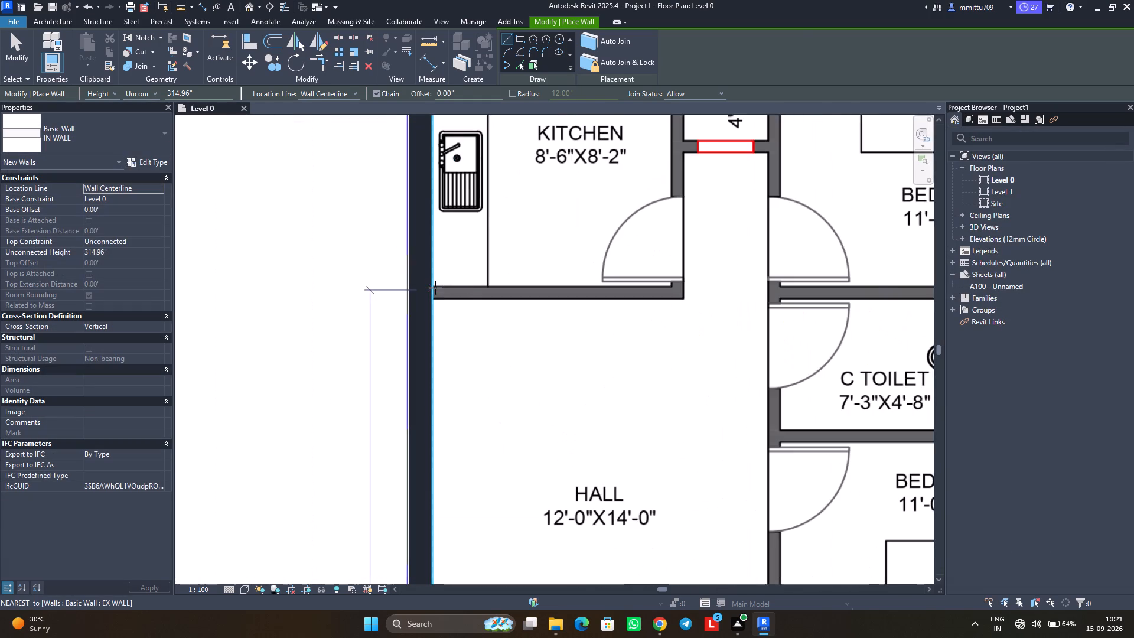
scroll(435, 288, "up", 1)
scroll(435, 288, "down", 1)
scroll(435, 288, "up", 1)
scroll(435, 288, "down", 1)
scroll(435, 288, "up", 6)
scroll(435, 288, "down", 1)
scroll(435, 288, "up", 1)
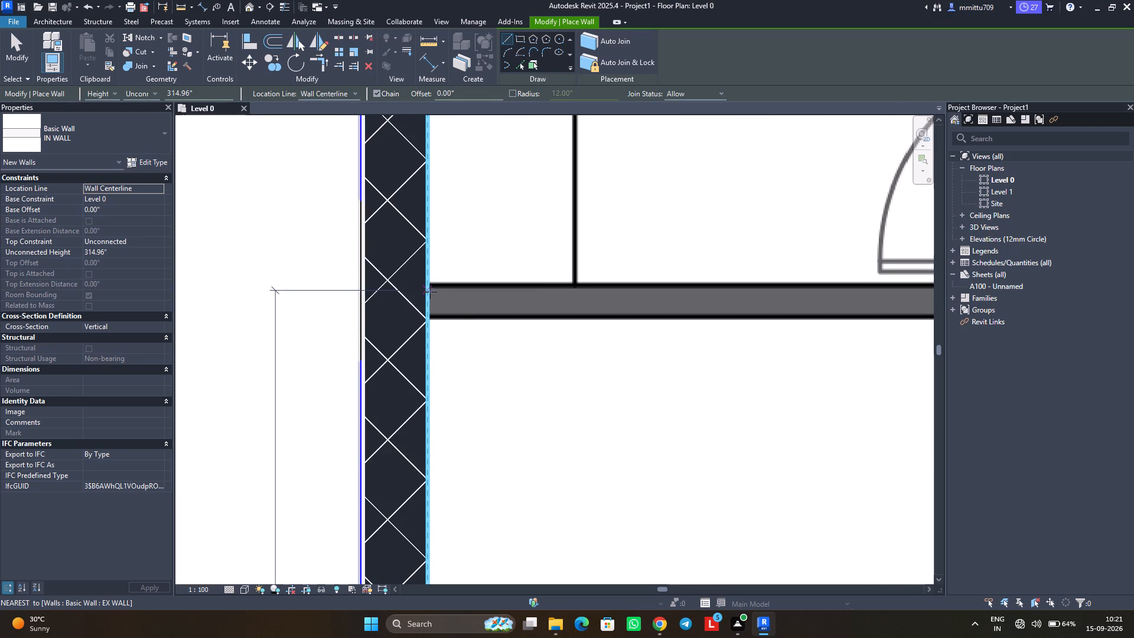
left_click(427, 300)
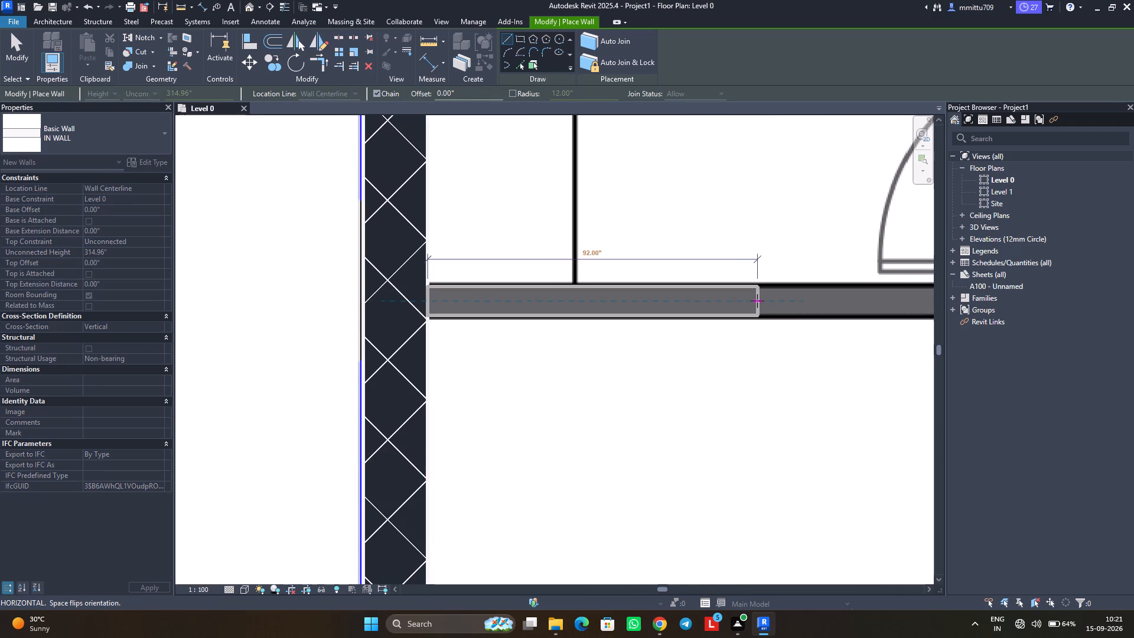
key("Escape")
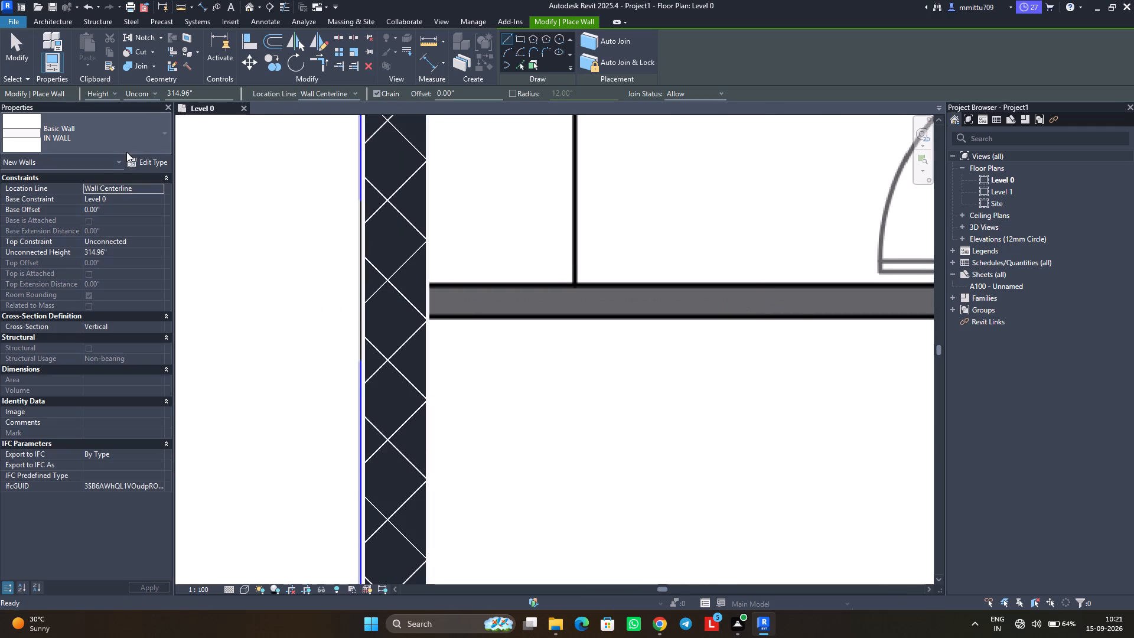
Set the structure layer thickness of the IN WALL type to 9 inches.
left_click(138, 159)
left_click(865, 250)
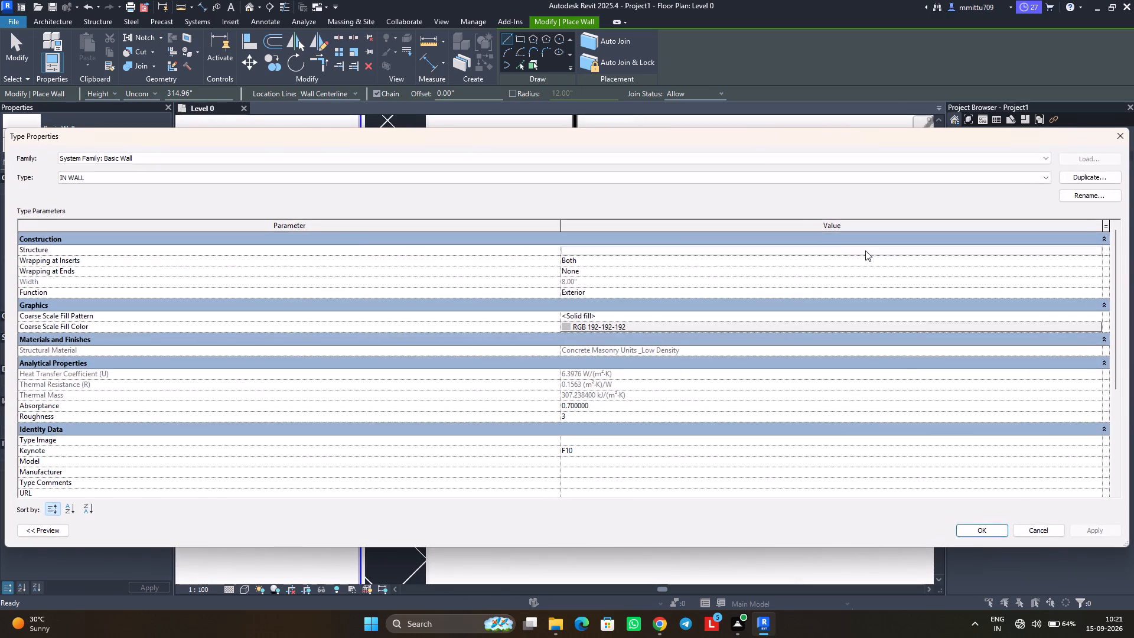
left_click(585, 248)
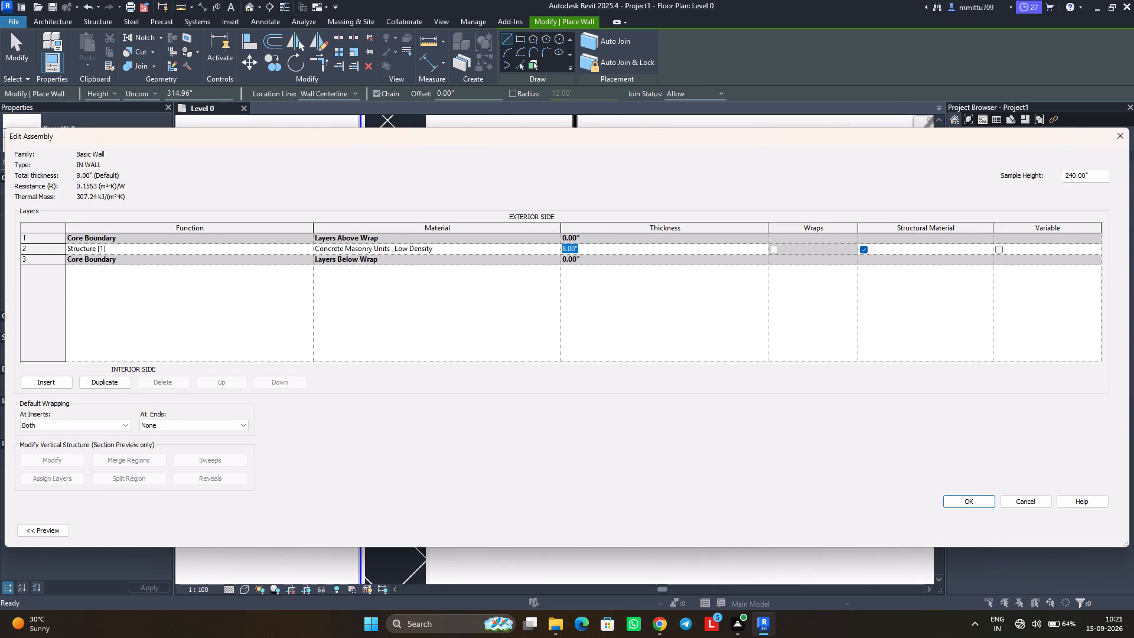
type("9\"")
key("Return")
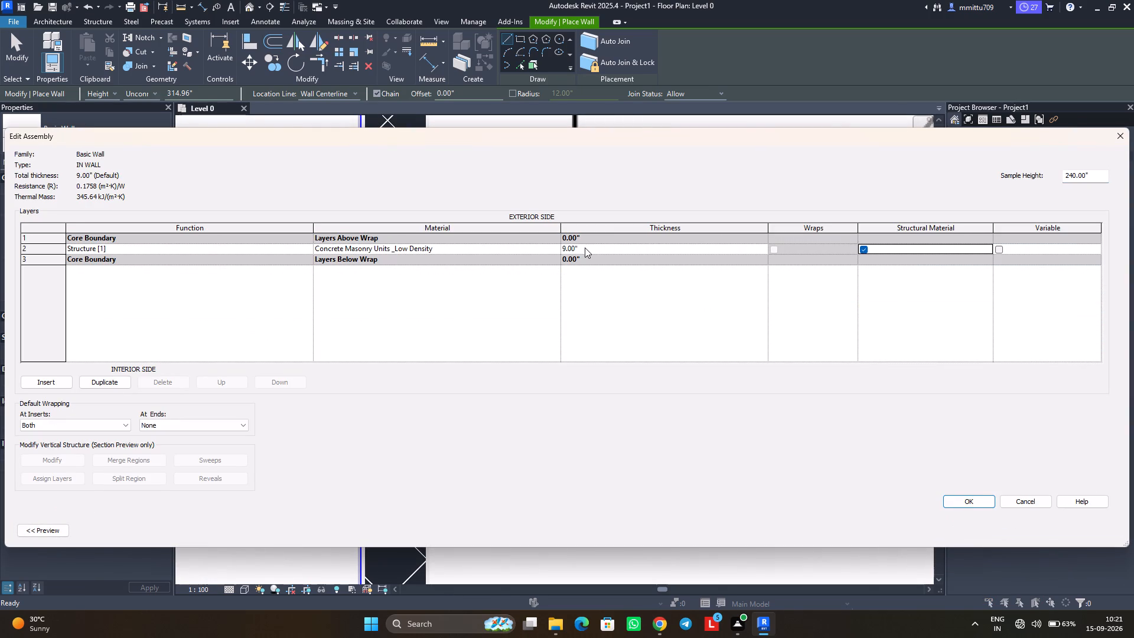
left_click(967, 502)
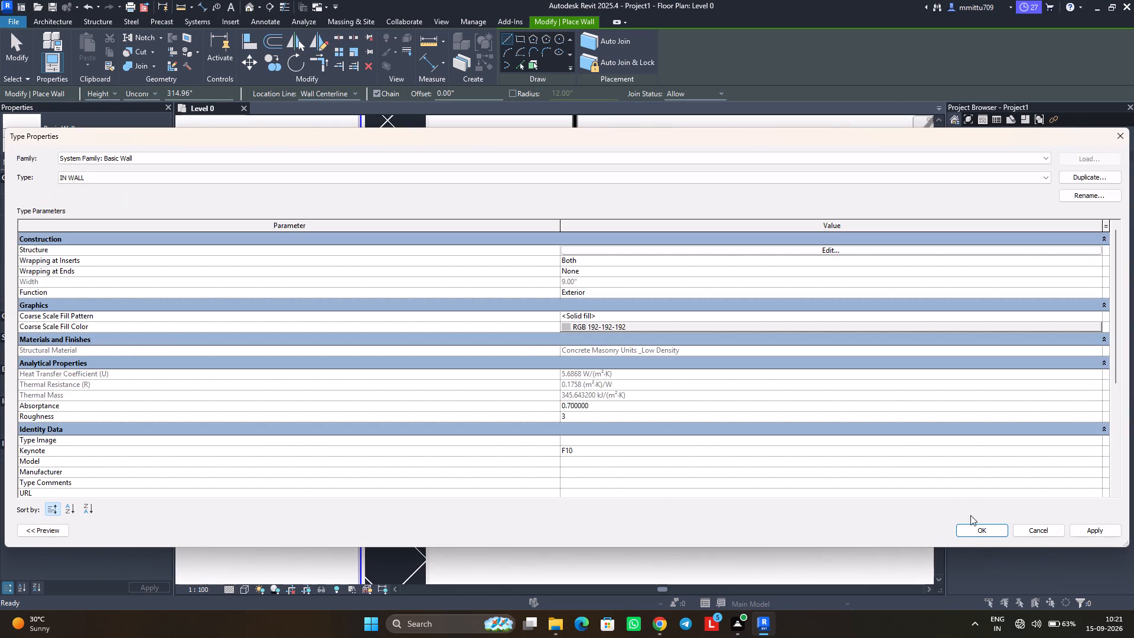
left_click(979, 529)
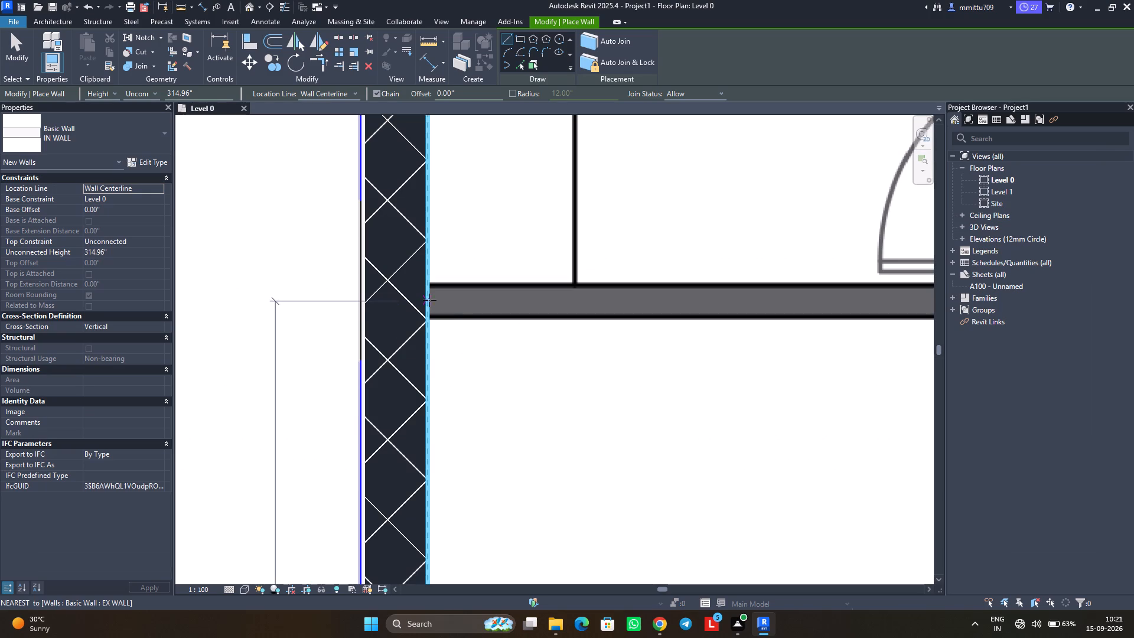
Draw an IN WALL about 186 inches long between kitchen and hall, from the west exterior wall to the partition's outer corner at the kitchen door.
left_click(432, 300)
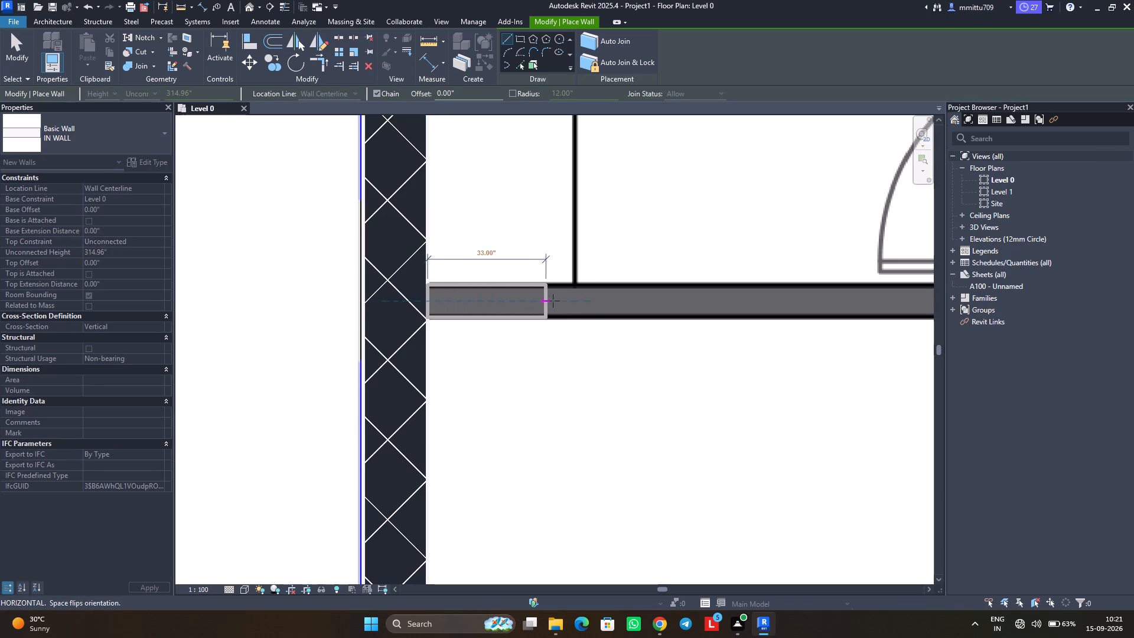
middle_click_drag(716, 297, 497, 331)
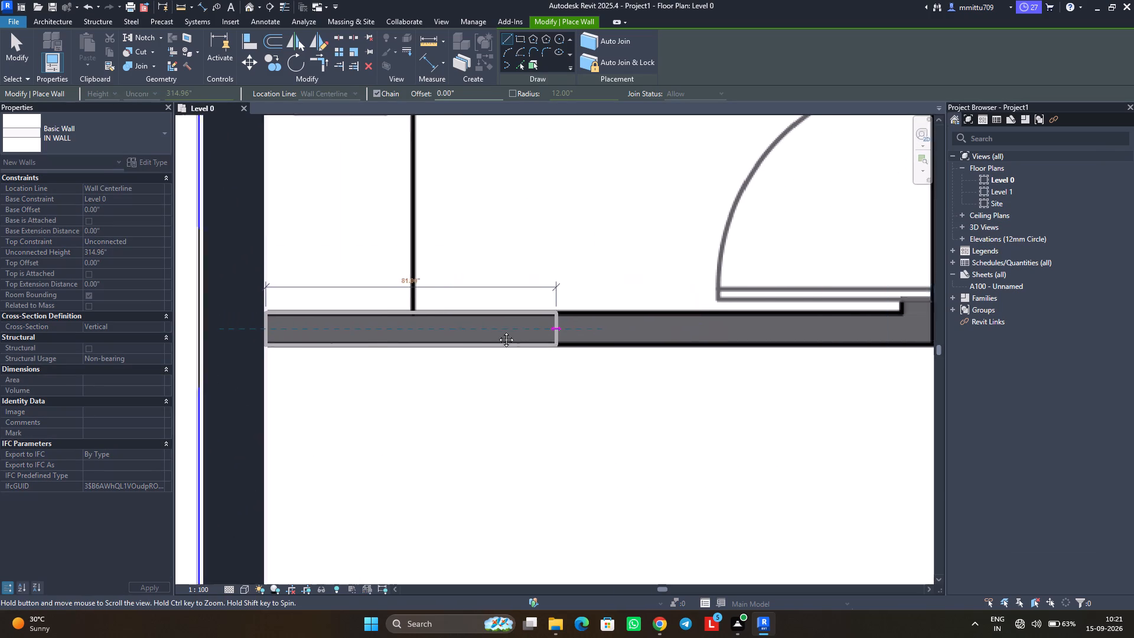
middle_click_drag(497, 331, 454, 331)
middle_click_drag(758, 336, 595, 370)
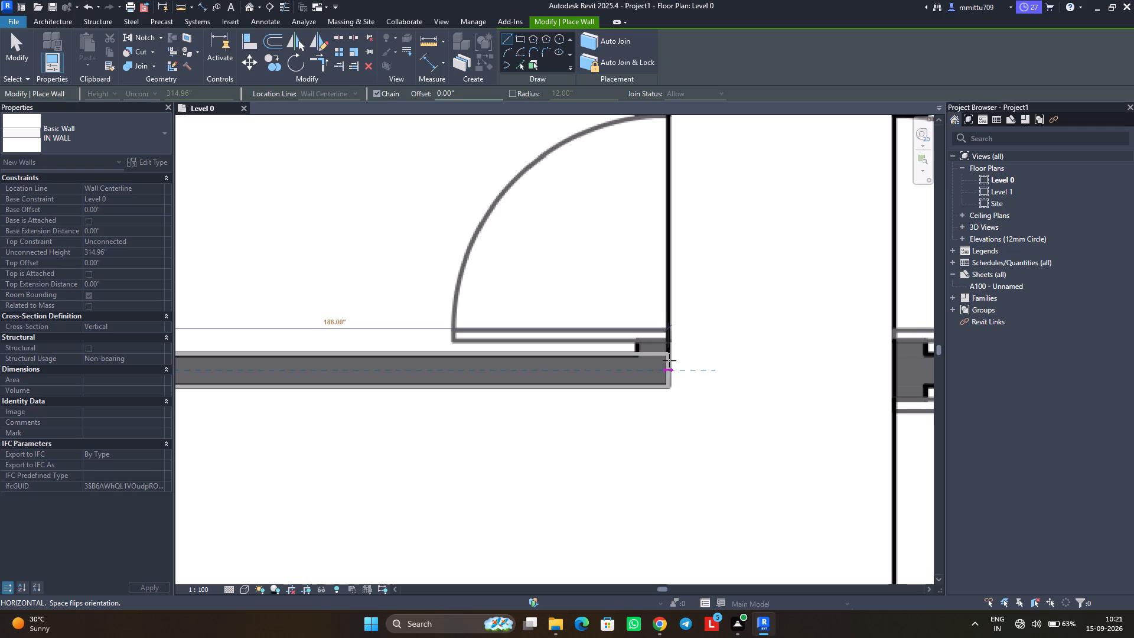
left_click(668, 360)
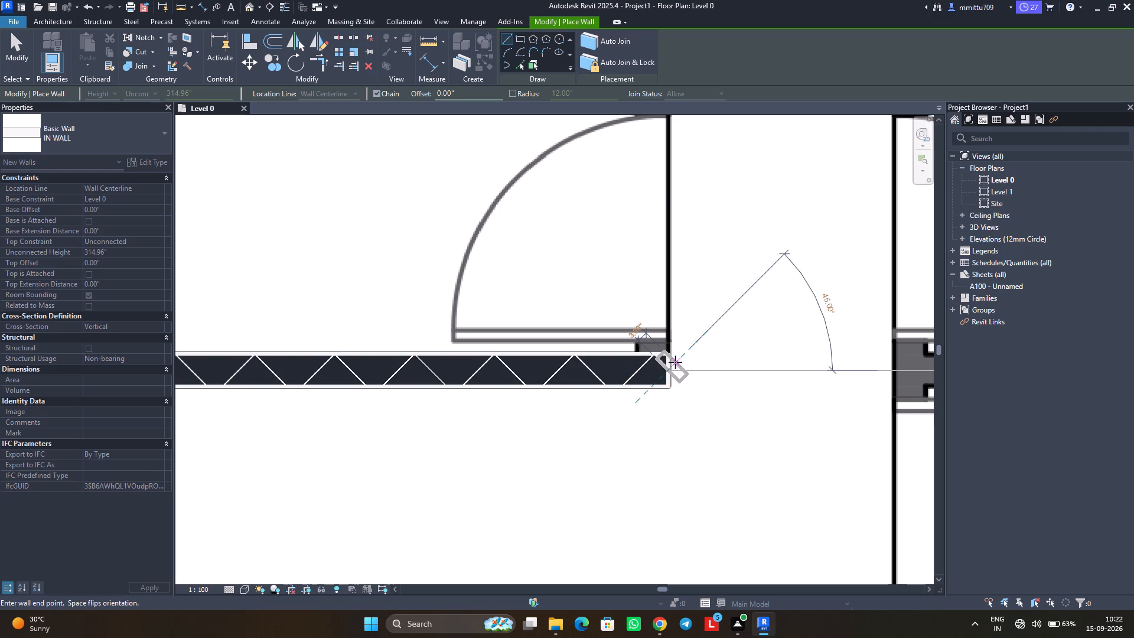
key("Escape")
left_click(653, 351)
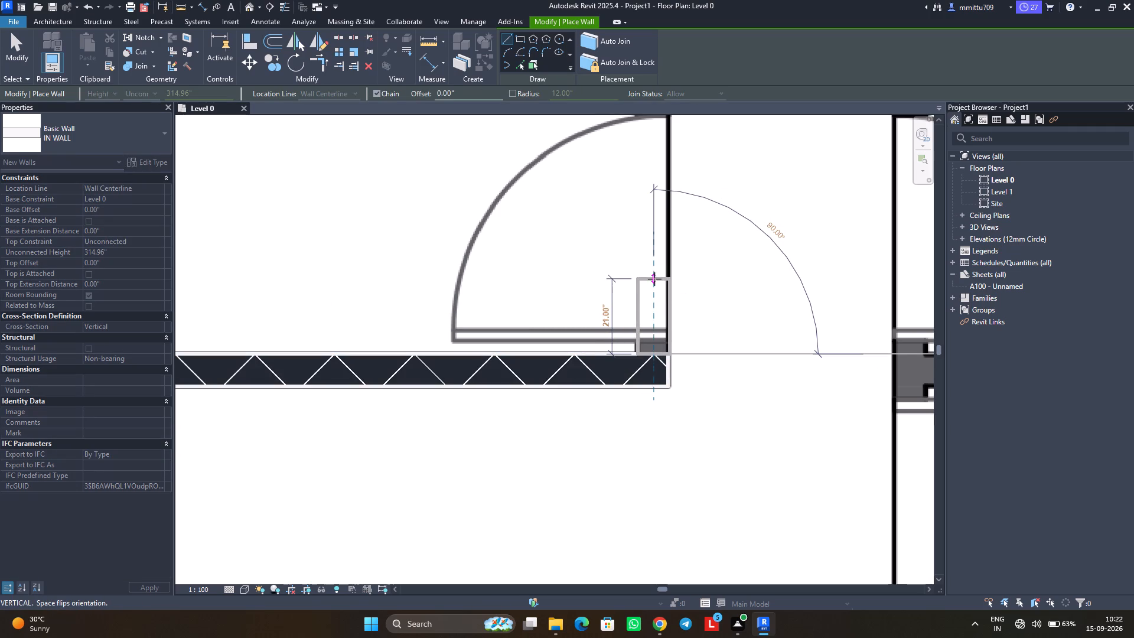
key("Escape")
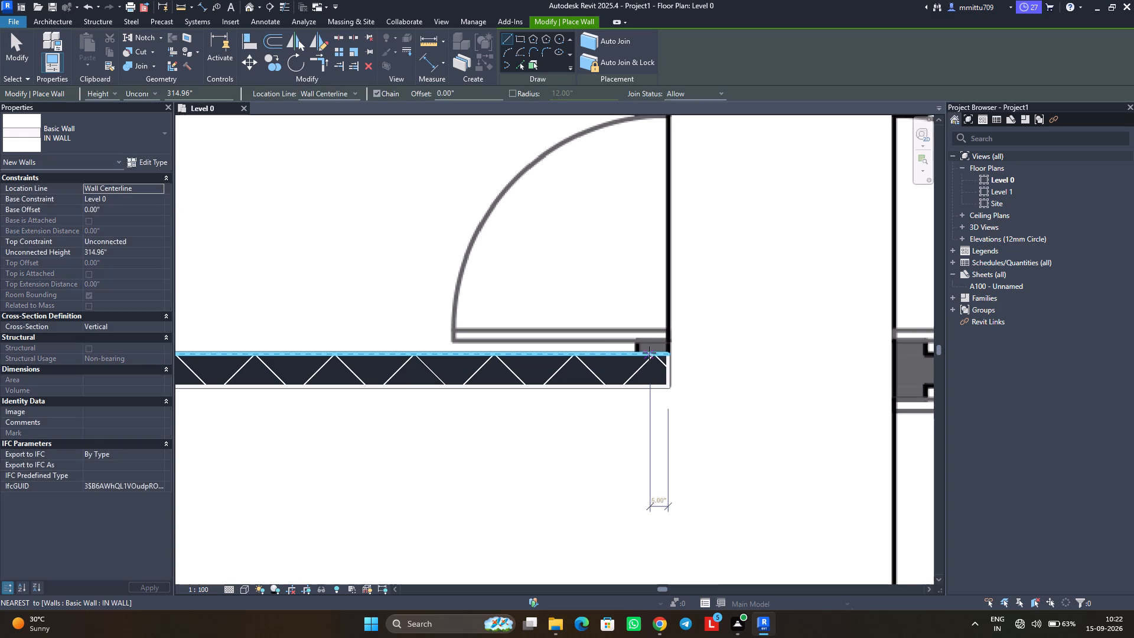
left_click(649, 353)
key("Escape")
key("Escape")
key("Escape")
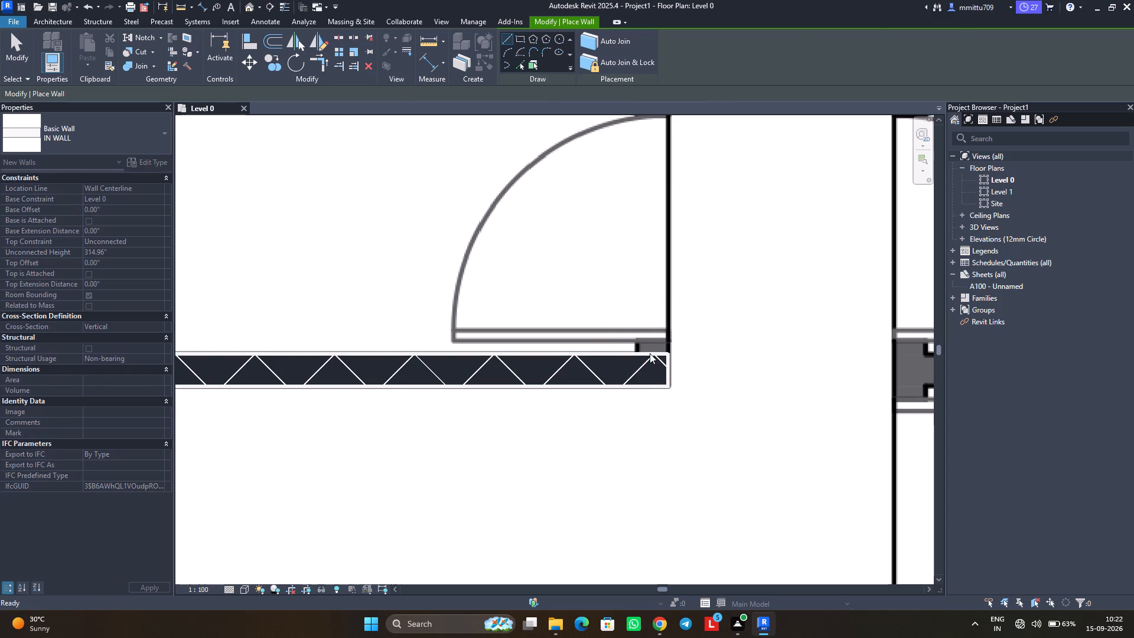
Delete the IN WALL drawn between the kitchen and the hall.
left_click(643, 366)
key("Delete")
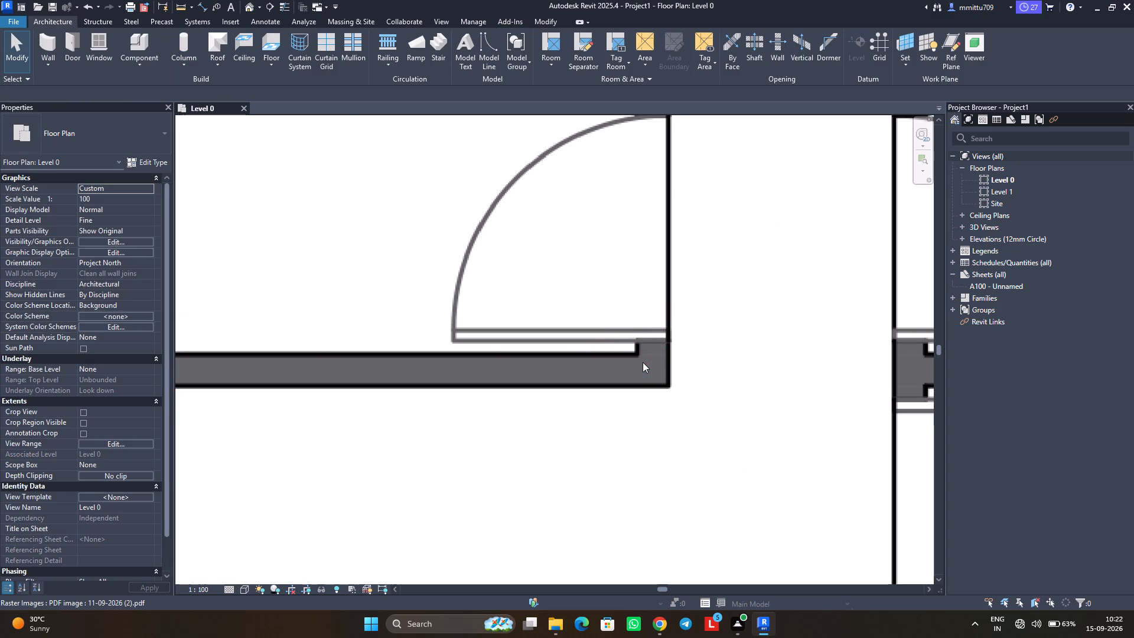
Draw an IN WALL about 182 inches long between kitchen and hall, from the west exterior wall to the centerline of the kitchen's east partition.
type("WA")
scroll(434, 364, "down", 4)
scroll(434, 364, "up", 1)
scroll(434, 364, "down", 1)
scroll(434, 364, "up", 1)
middle_click_drag(368, 377, 370, 377)
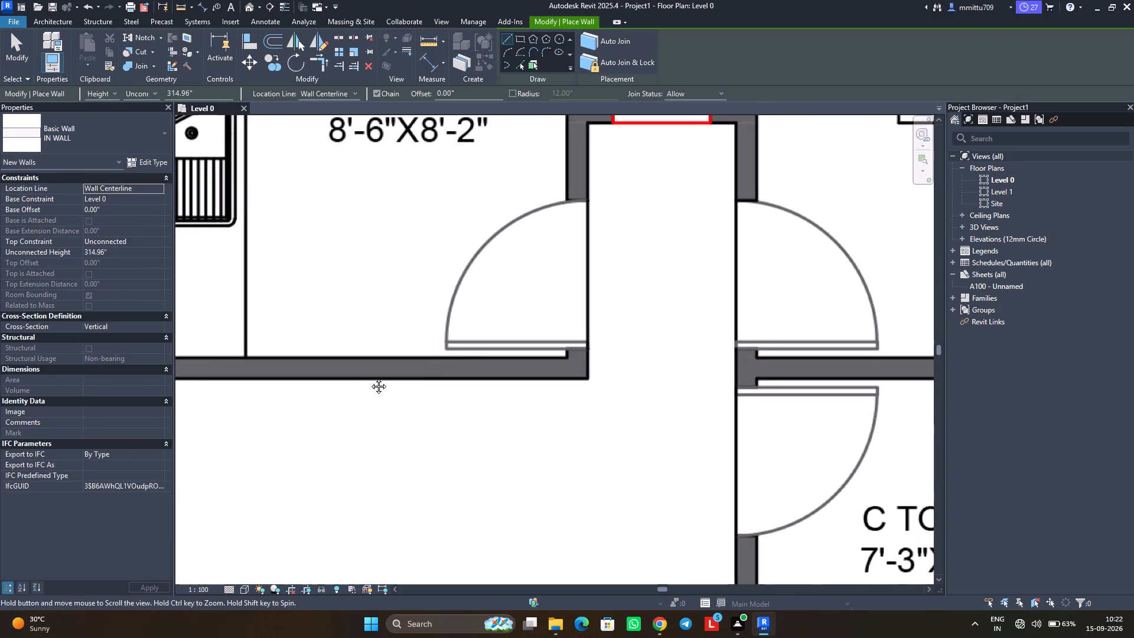
middle_click_drag(370, 377, 554, 361)
left_click(336, 351)
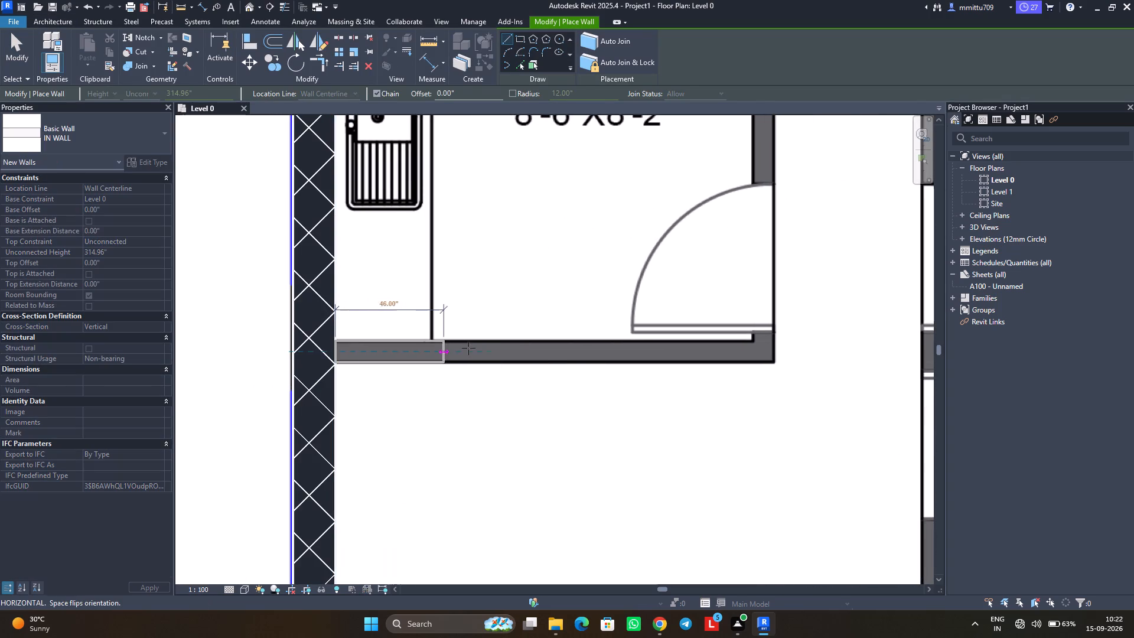
left_click(764, 347)
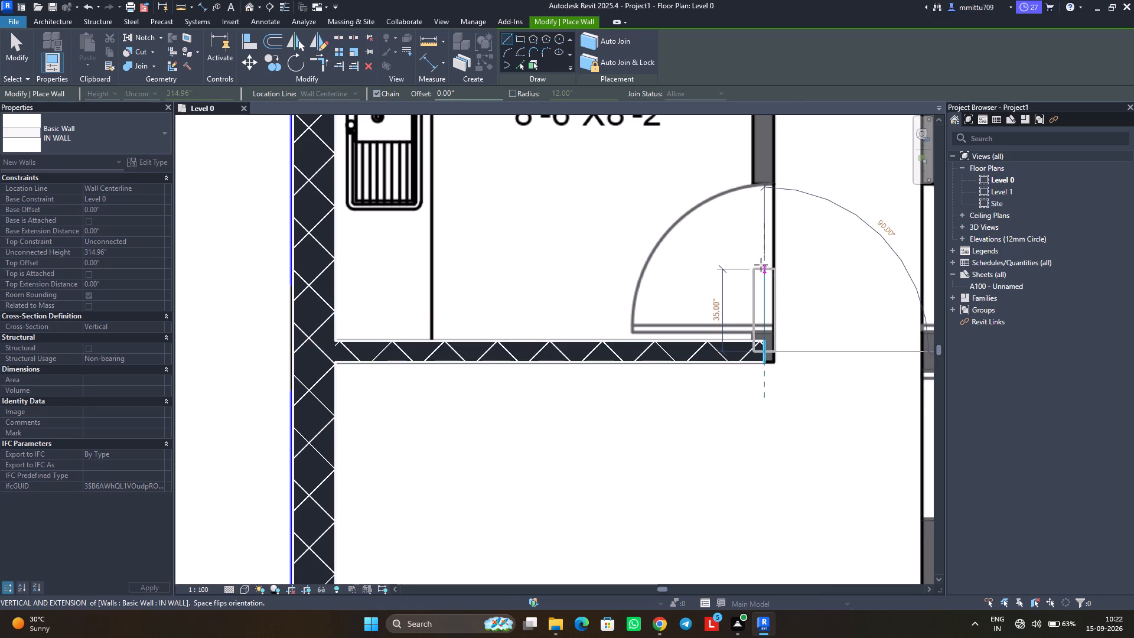
Continue the IN WALL north along the kitchen's east side, past the puja room, to the exterior wall below the utility.
middle_click_drag(759, 261, 761, 542)
middle_click_drag(773, 207, 775, 268)
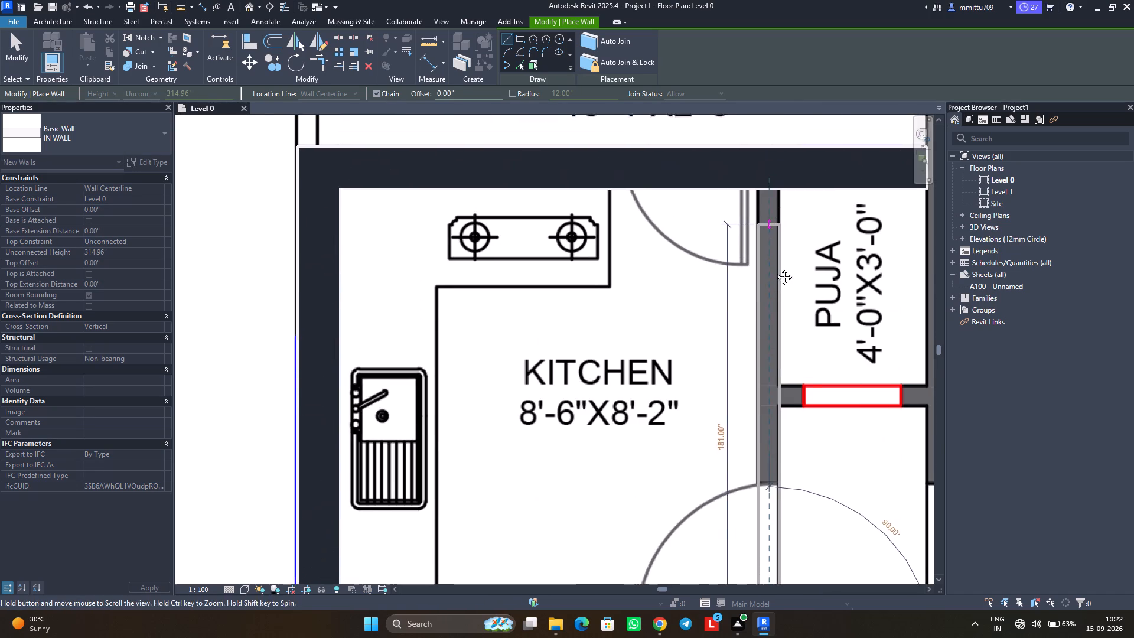
middle_click_drag(775, 268, 771, 308)
scroll(771, 308, "up", 1)
left_click(761, 267)
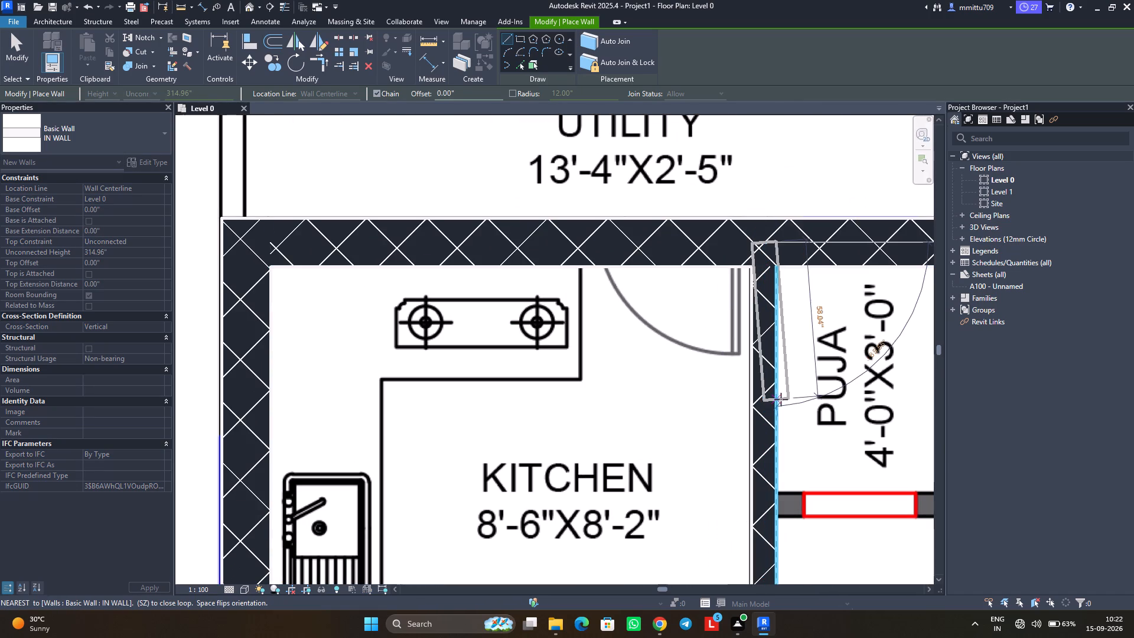
key("Escape")
Draw an IN WALL from Bedroom-1's north exterior wall south along the west side of the bedrooms and common toilet to the stair corner.
middle_click_drag(794, 503, 509, 412)
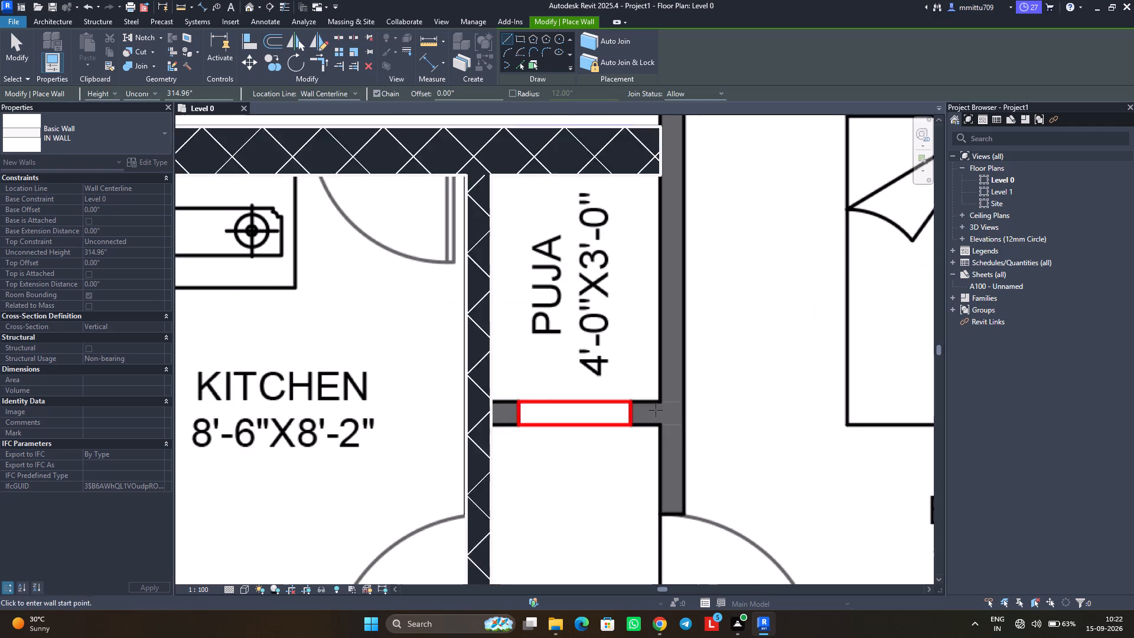
middle_click_drag(656, 410, 623, 412)
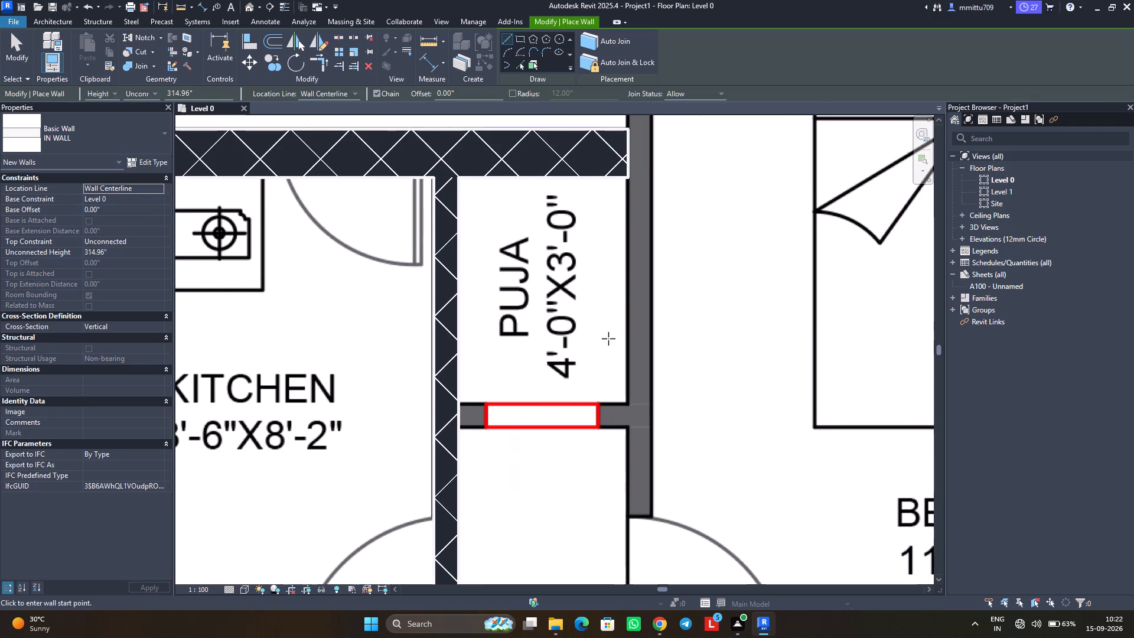
middle_click_drag(608, 337, 590, 449)
scroll(608, 337, "down", 1)
left_click(617, 172)
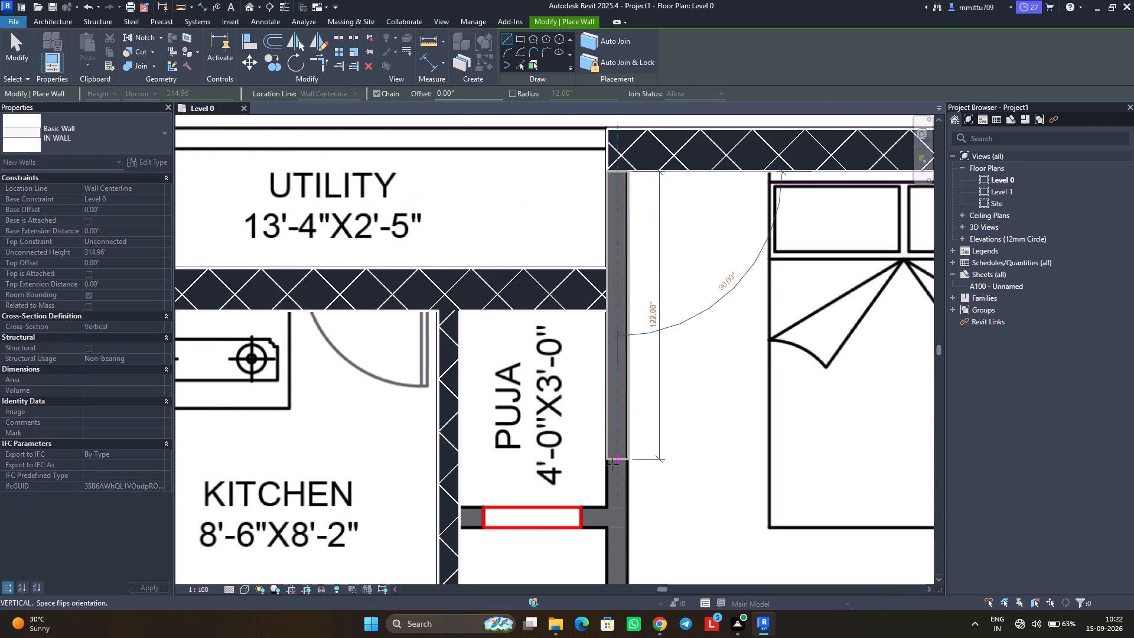
middle_click_drag(611, 488, 607, 338)
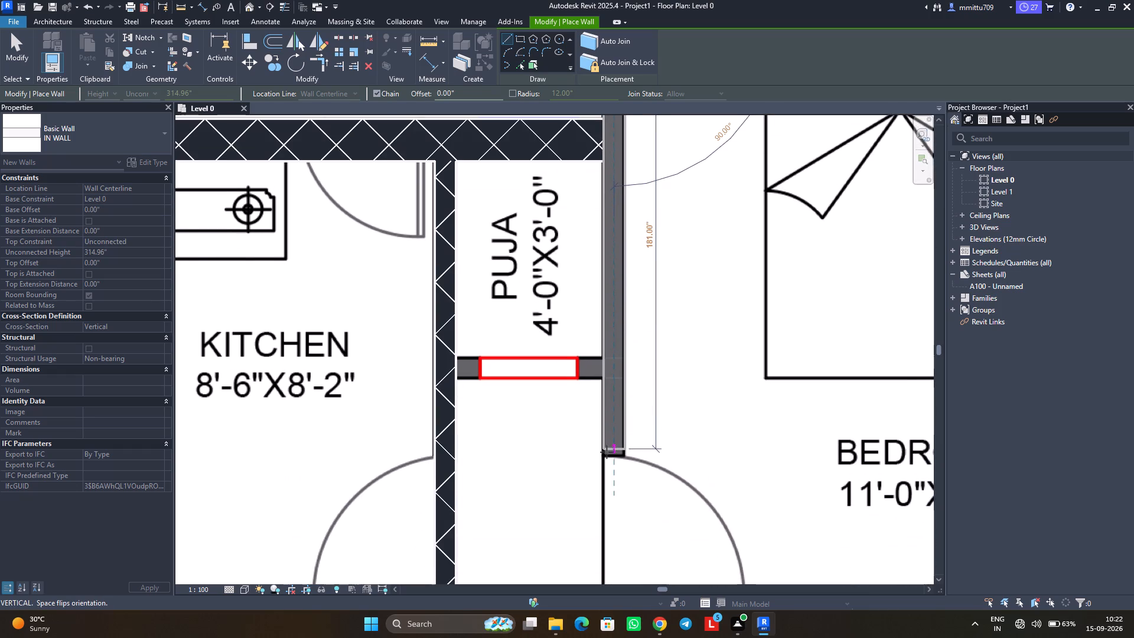
scroll(607, 454, "down", 6)
middle_click_drag(607, 457, 581, 307)
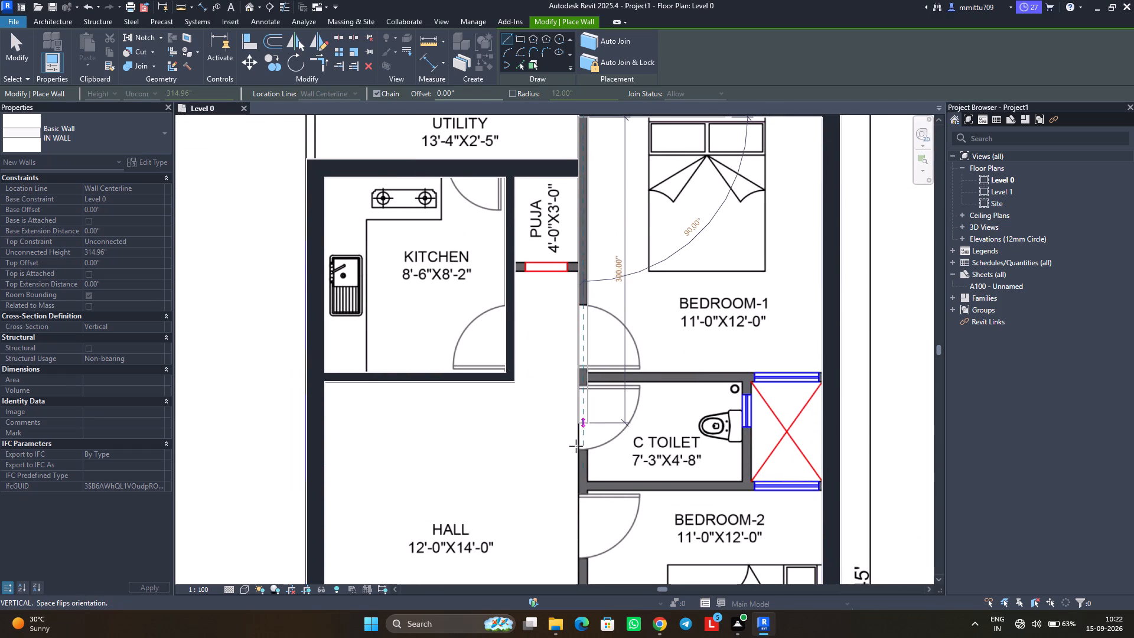
middle_click_drag(579, 486, 567, 281)
middle_click_drag(553, 499, 563, 235)
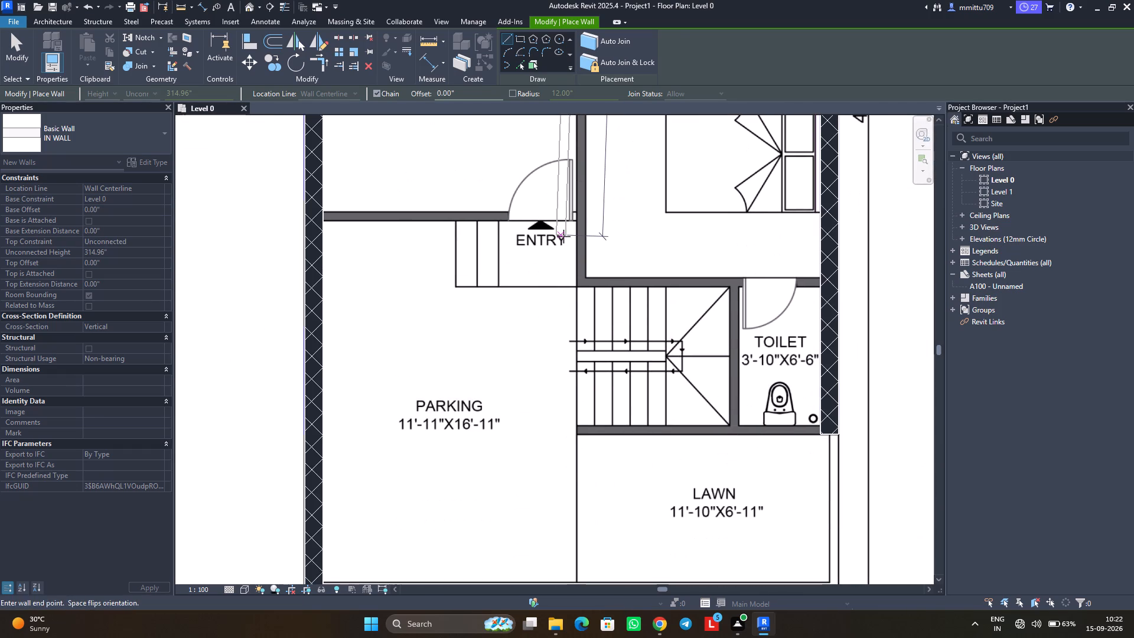
scroll(581, 283, "up", 2)
scroll(581, 283, "down", 1)
scroll(581, 283, "up", 1)
scroll(581, 283, "down", 1)
scroll(581, 283, "up", 2)
scroll(581, 283, "down", 1)
scroll(581, 283, "up", 2)
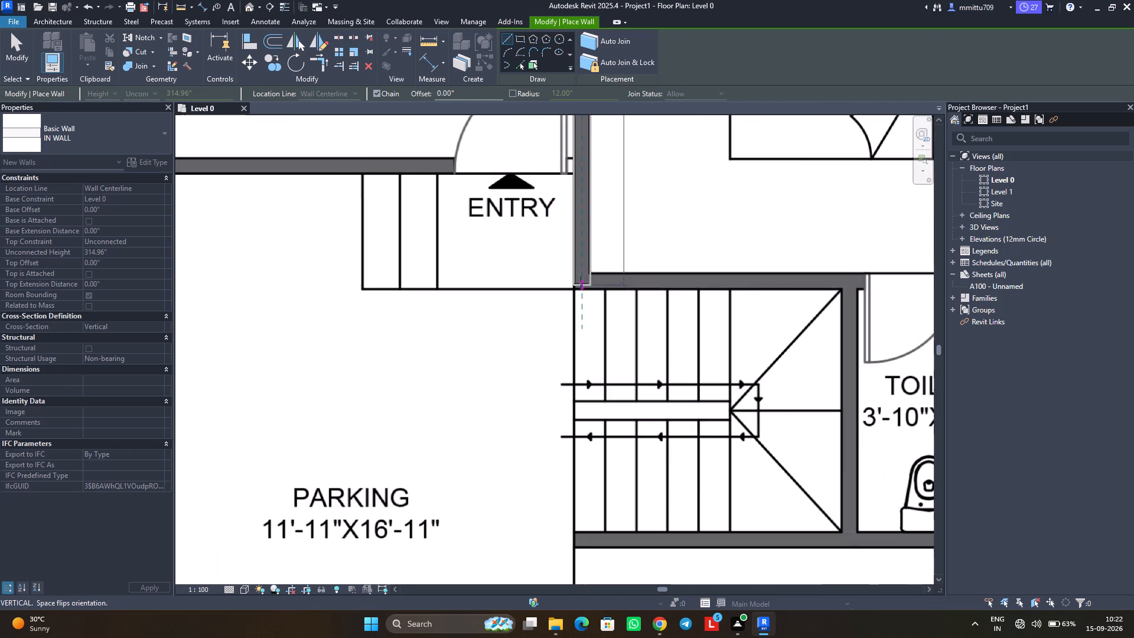
scroll(581, 283, "down", 1)
scroll(581, 283, "up", 4)
scroll(581, 280, "down", 1)
scroll(581, 280, "up", 5)
scroll(581, 280, "down", 1)
scroll(581, 280, "up", 1)
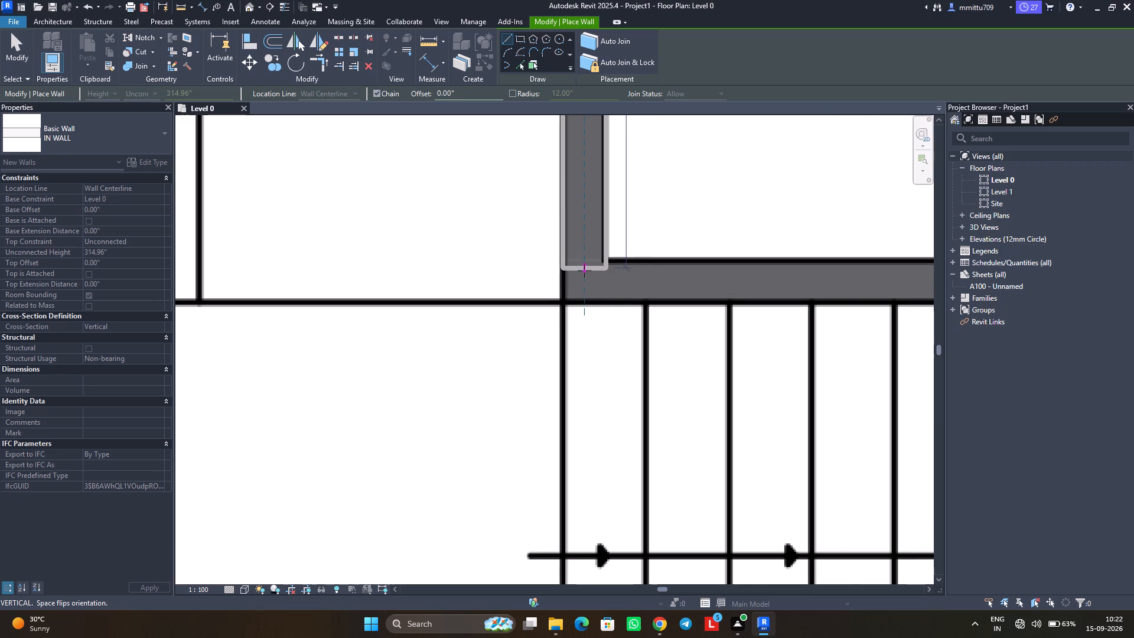
scroll(581, 276, "up", 5)
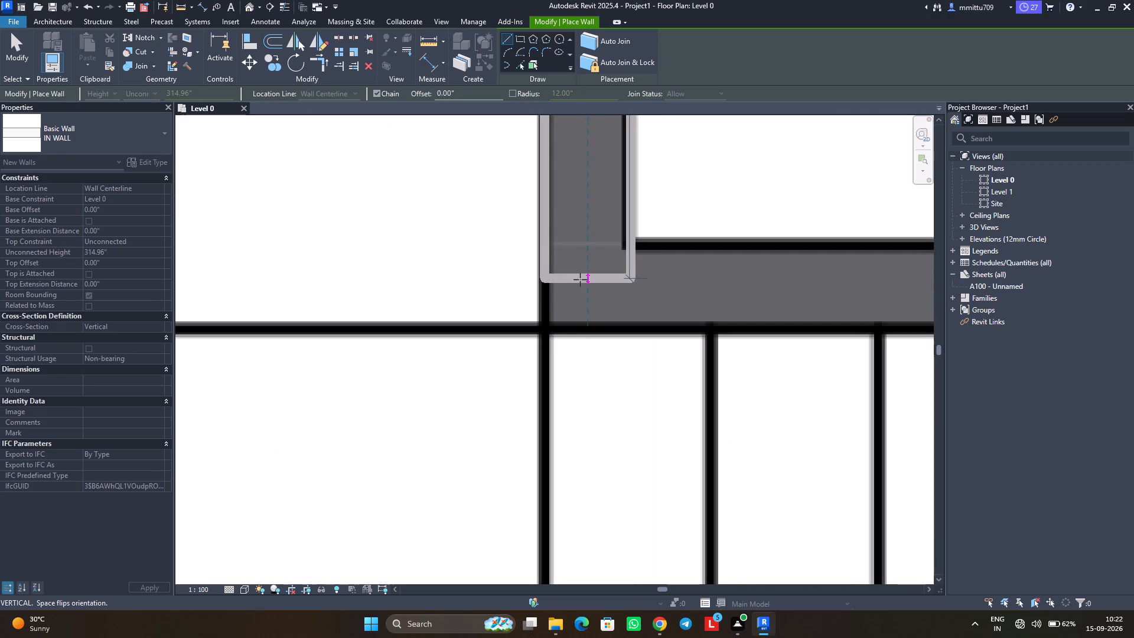
left_click(580, 279)
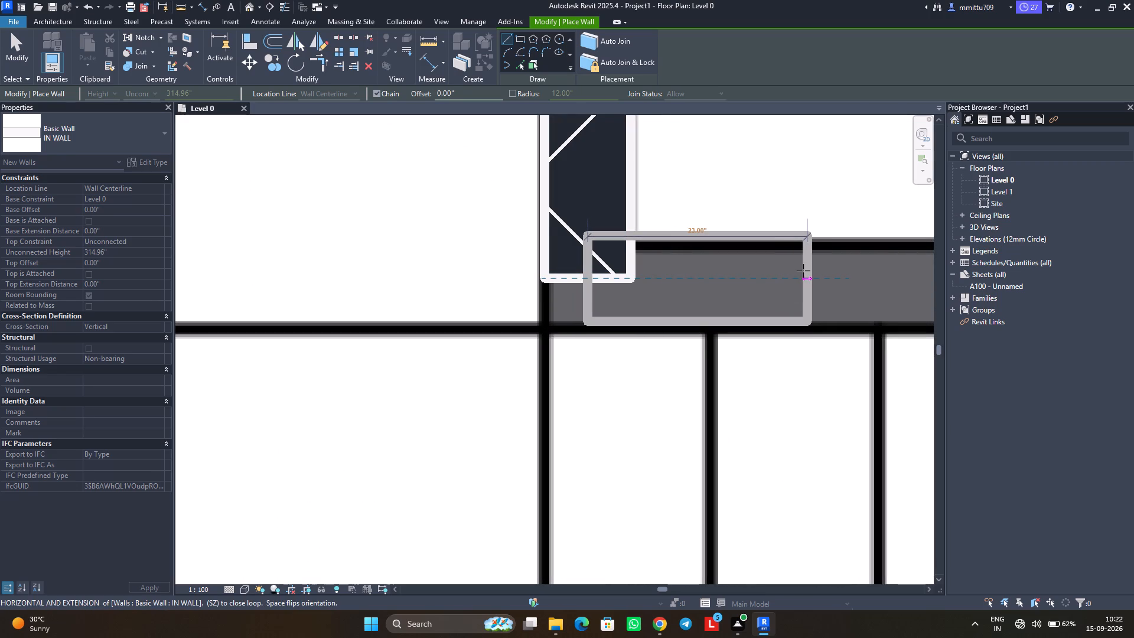
Continue the IN WALL east between Bedroom-2 and the stair and small toilet, ending at the east exterior wall.
middle_click_drag(803, 271, 383, 323)
scroll(803, 271, "down", 1)
middle_click_drag(670, 314, 376, 356)
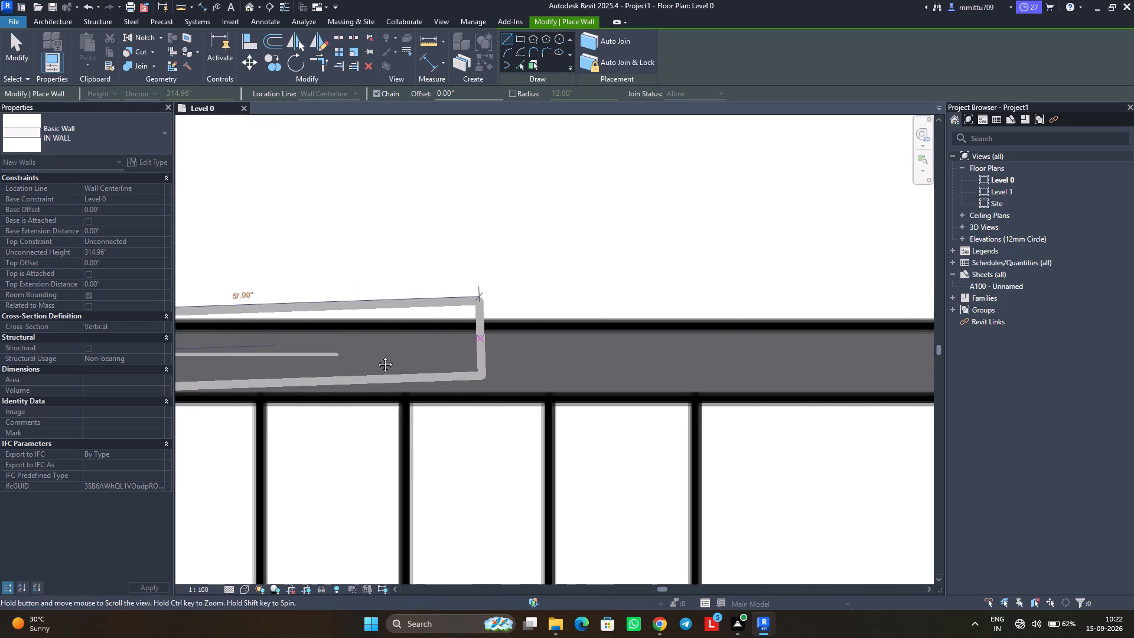
middle_click_drag(376, 356, 367, 358)
middle_click_drag(681, 364, 318, 370)
scroll(387, 365, "down", 2)
scroll(387, 365, "up", 1)
scroll(387, 365, "down", 5)
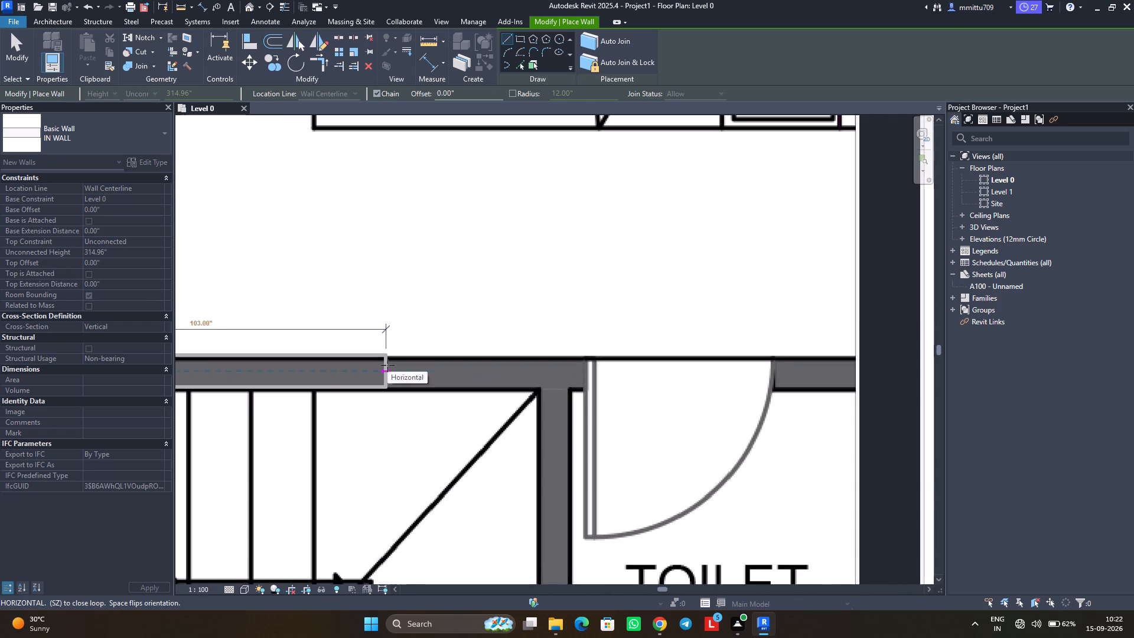
scroll(387, 365, "down", 1)
scroll(387, 365, "up", 2)
scroll(387, 365, "down", 1)
middle_click_drag(588, 354, 271, 413)
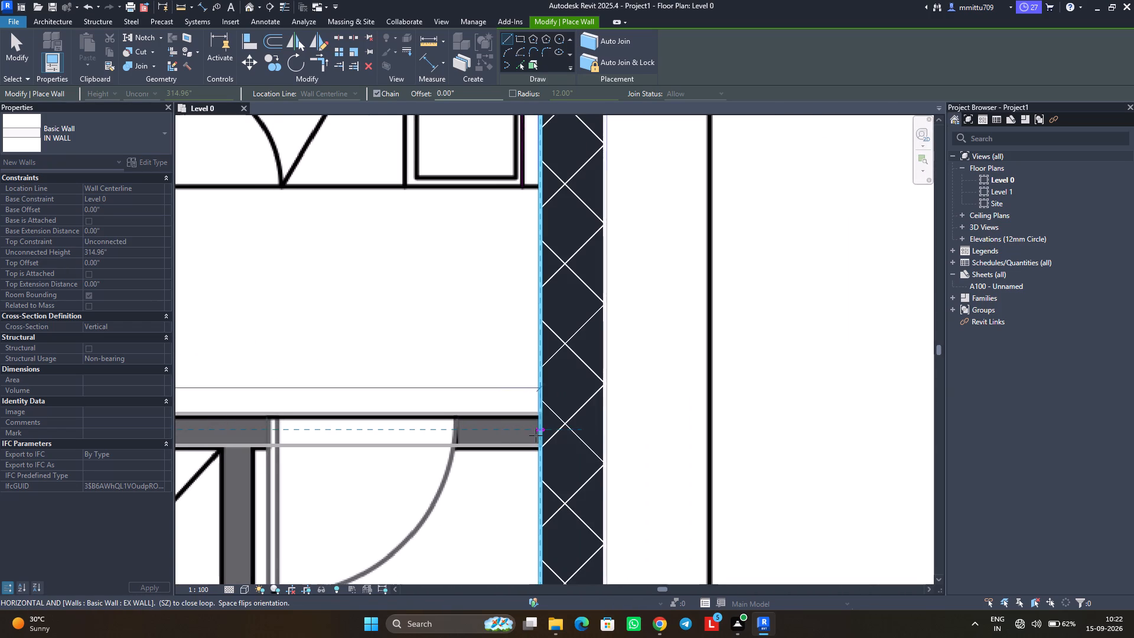
left_click(536, 435)
key("Escape")
Draw an IN WALL along the south side of the stair and small toilet, from the stair's west edge to the east exterior wall.
scroll(440, 476, "up", 1)
scroll(440, 476, "down", 1)
scroll(439, 476, "up", 2)
scroll(439, 476, "down", 2)
middle_click_drag(439, 476, 441, 457)
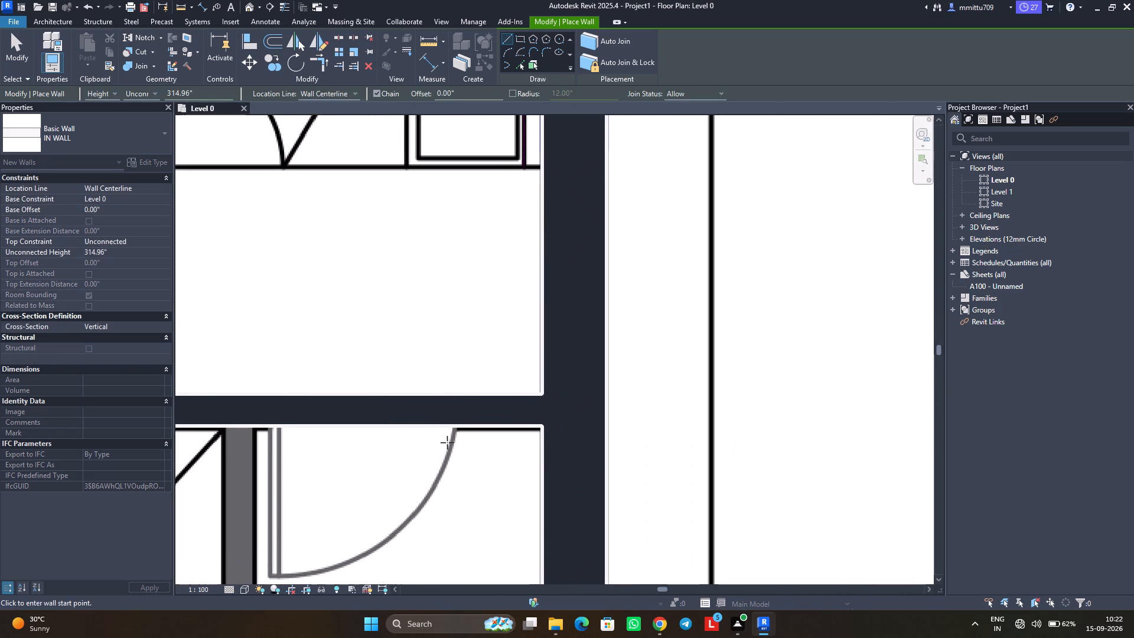
middle_click_drag(447, 442, 598, 203)
middle_click_drag(504, 376, 573, 191)
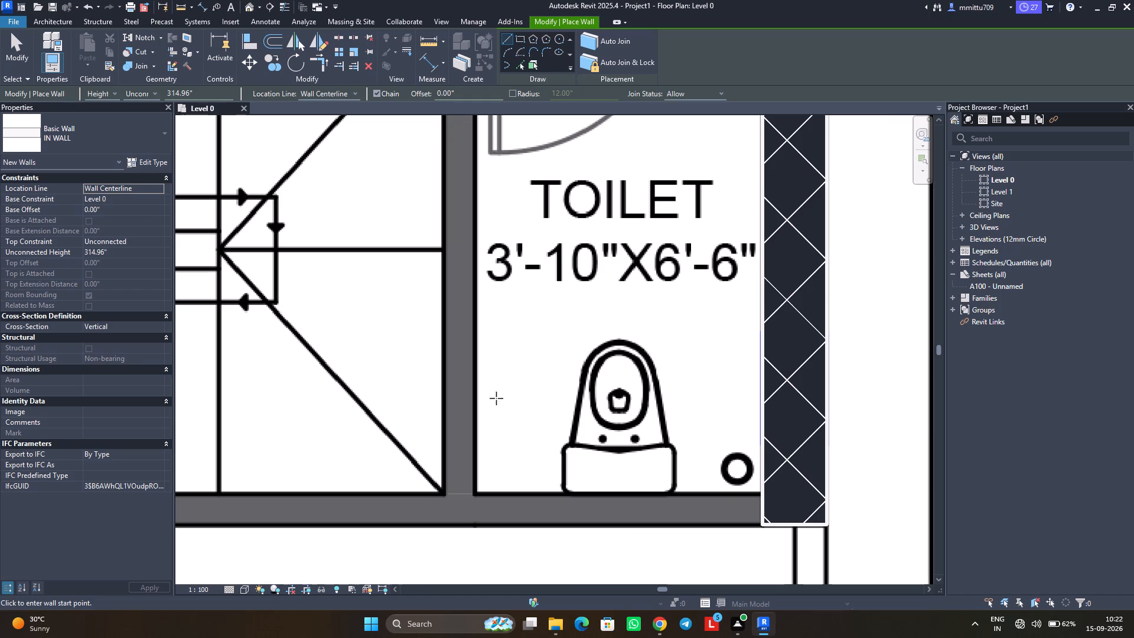
middle_click_drag(492, 405, 679, 198)
scroll(59, 430, "down", 3)
scroll(239, 399, "down", 2)
scroll(239, 399, "up", 1)
scroll(239, 399, "down", 4)
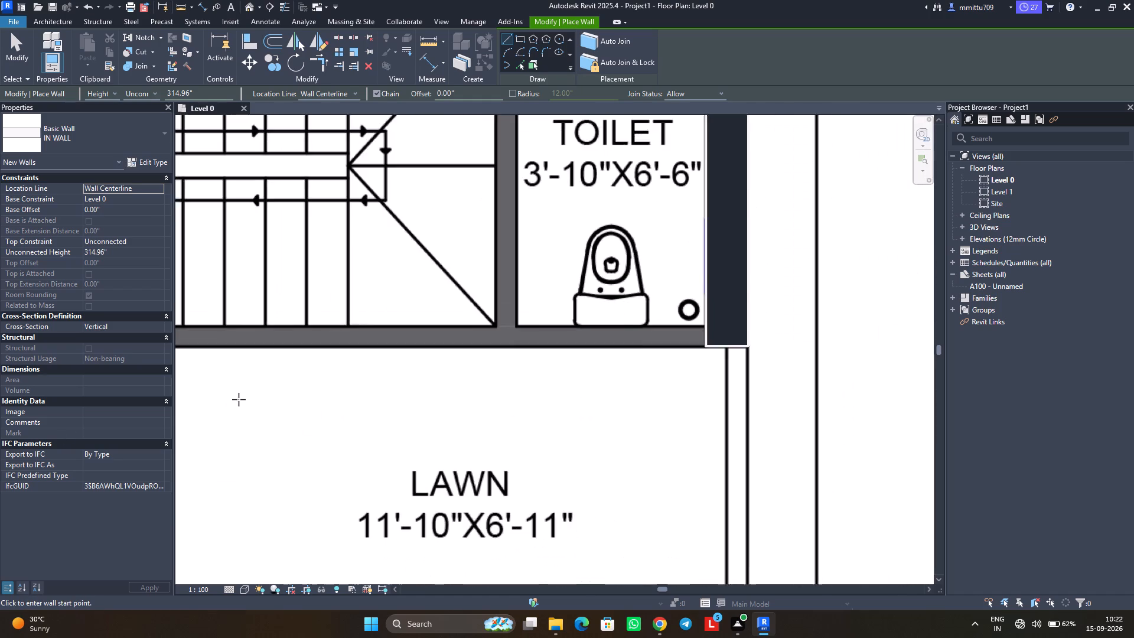
scroll(239, 399, "down", 2)
scroll(239, 399, "up", 1)
scroll(239, 399, "down", 1)
scroll(239, 399, "up", 1)
middle_click_drag(239, 399, 400, 412)
scroll(336, 370, "up", 3)
scroll(336, 370, "down", 1)
scroll(336, 370, "up", 3)
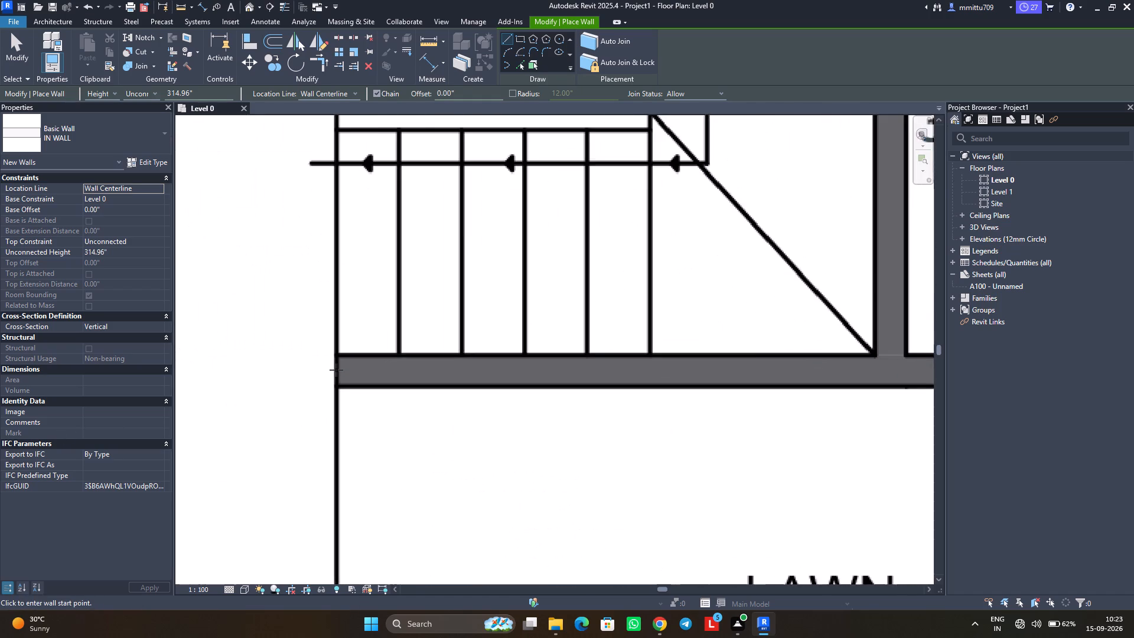
scroll(336, 370, "up", 9)
left_click(337, 373)
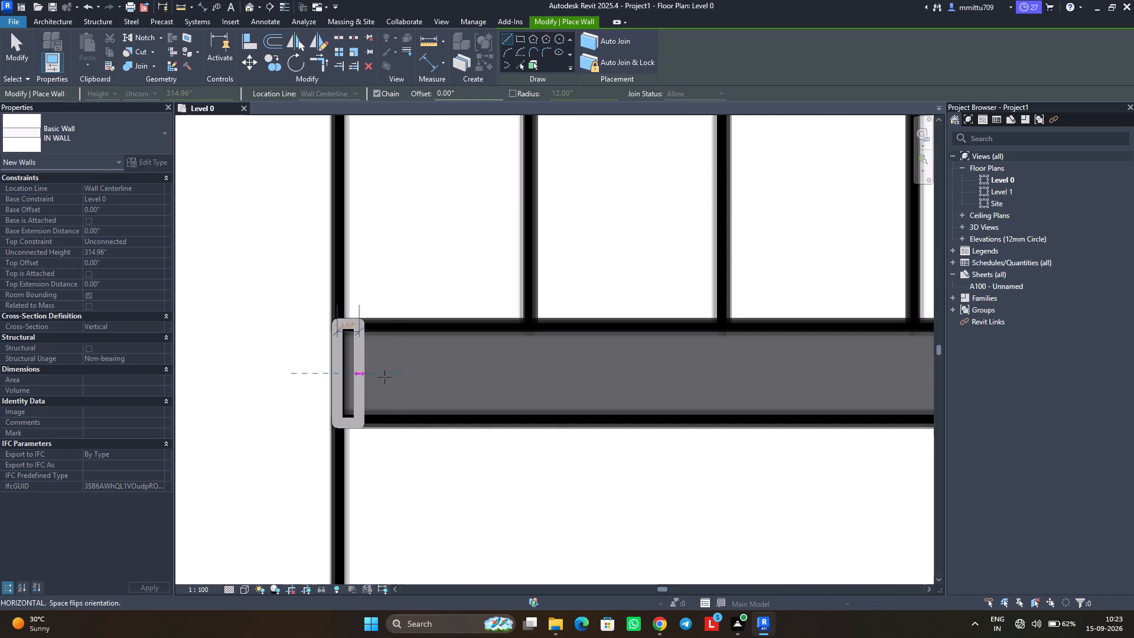
middle_click_drag(619, 365, 237, 383)
middle_click_drag(704, 355, 278, 432)
middle_click_drag(663, 461, 288, 409)
middle_click_drag(737, 407, 281, 425)
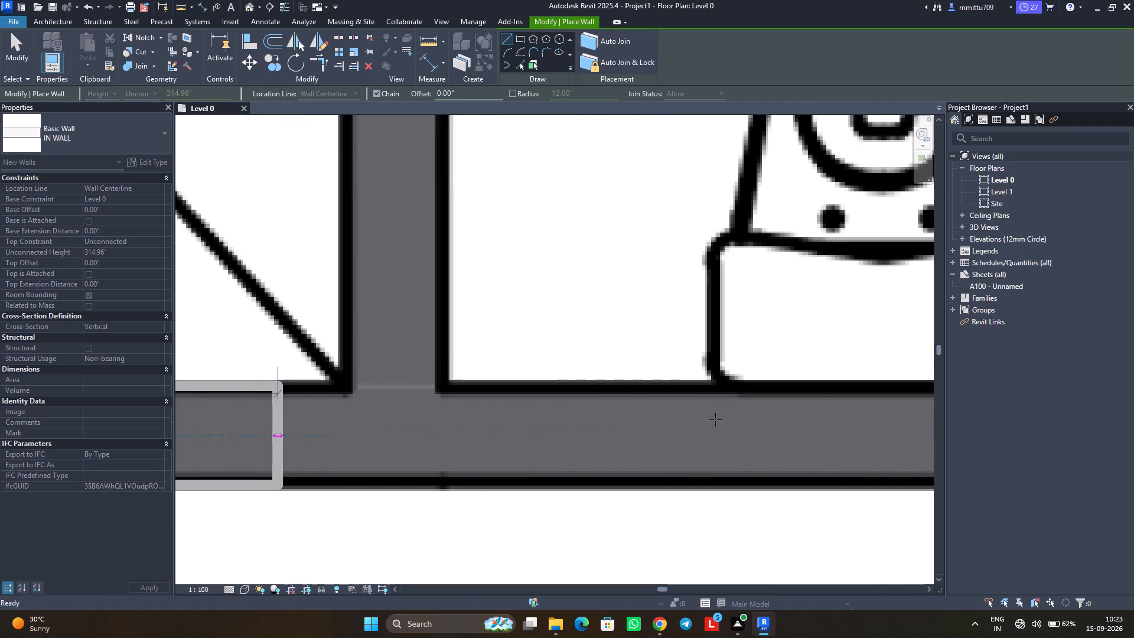
middle_click_drag(777, 417, 377, 423)
scroll(774, 411, "down", 1)
middle_click_drag(735, 415, 459, 416)
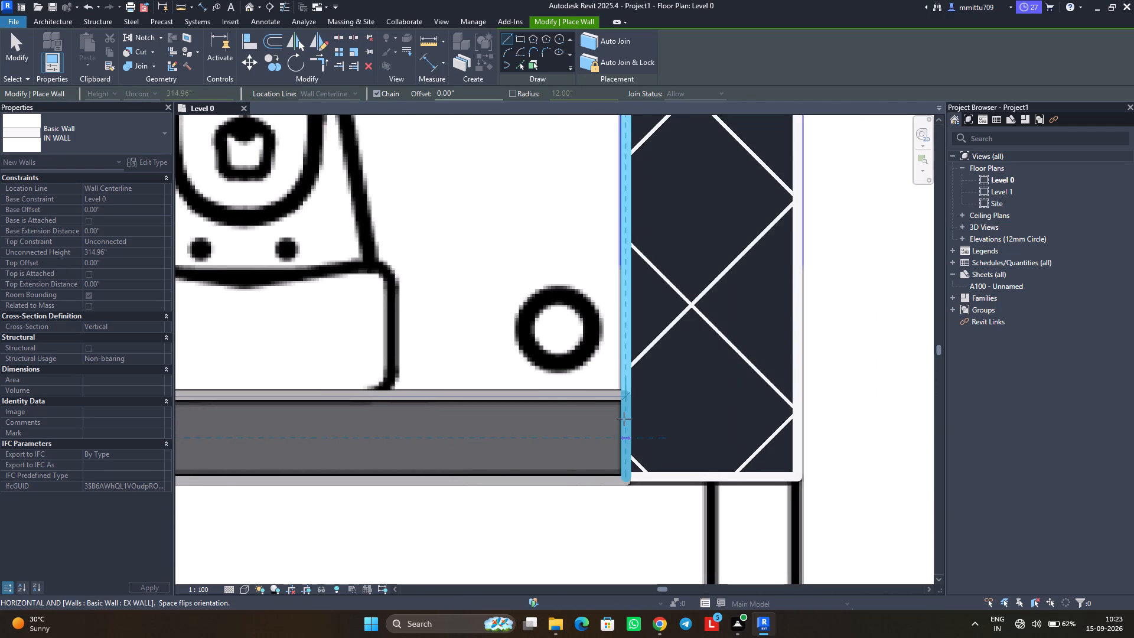
left_click(624, 419)
key("Escape")
Draw an IN WALL about 153 inches long down the lawn's east edge, from the toilet's southeast corner to the front boundary.
scroll(411, 447, "down", 1)
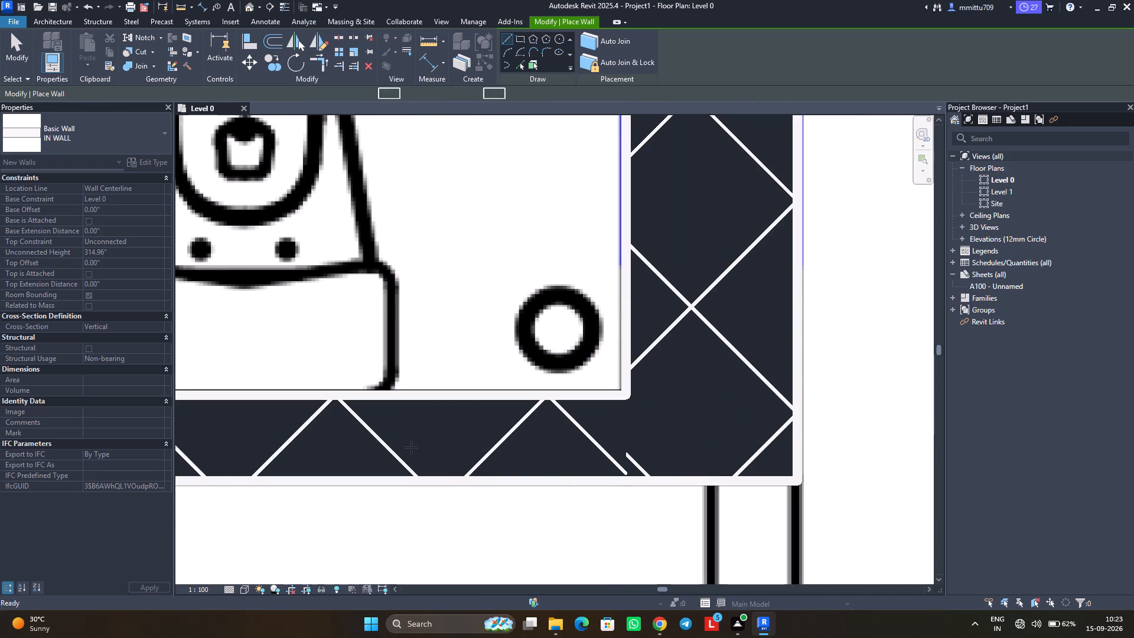
scroll(411, 447, "down", 9)
scroll(411, 447, "up", 1)
scroll(411, 447, "down", 1)
scroll(411, 447, "up", 1)
middle_click_drag(418, 471, 442, 334)
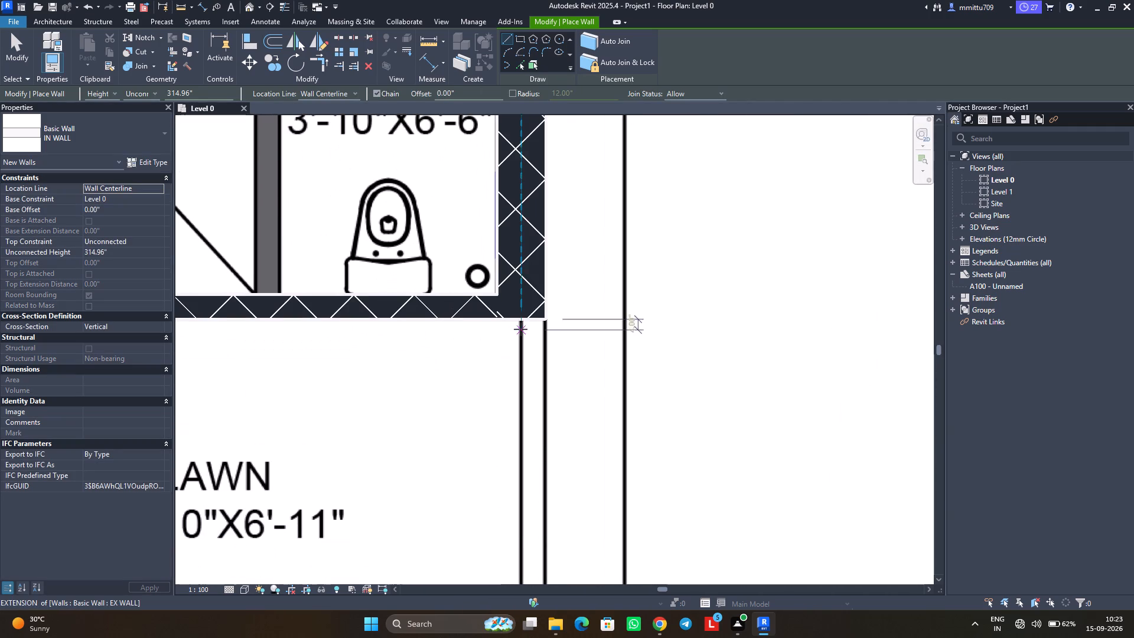
left_click(532, 320)
middle_click_drag(537, 441, 522, 207)
left_click(521, 490)
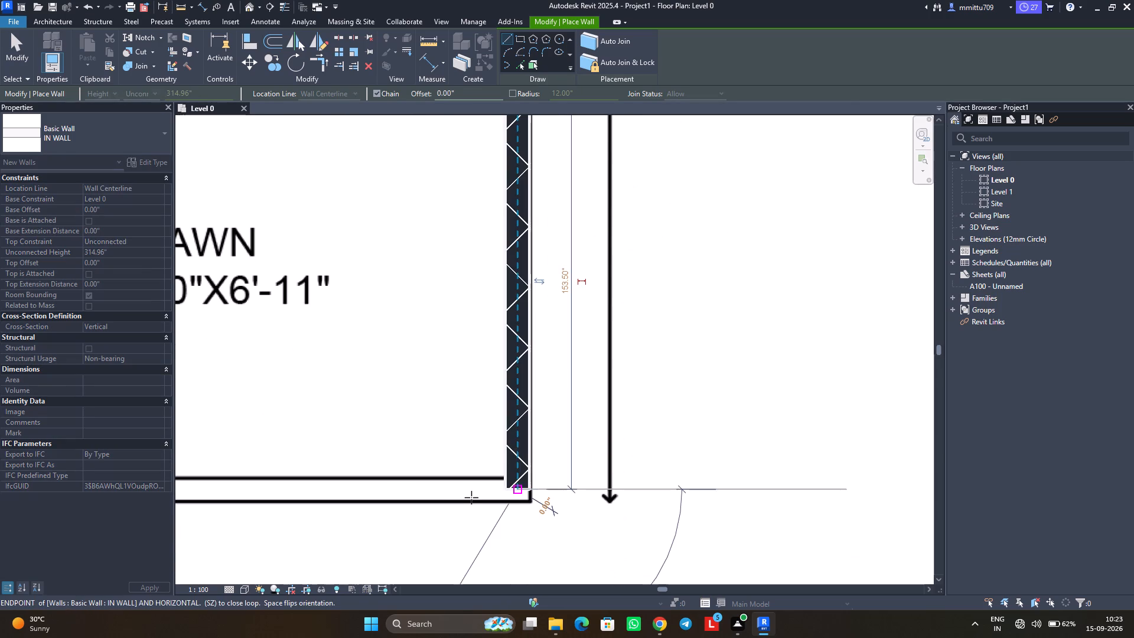
Continue the IN WALL west along the front boundary of the lawn and parking to the west exterior wall.
middle_click_drag(294, 486, 300, 483)
scroll(294, 486, "down", 1)
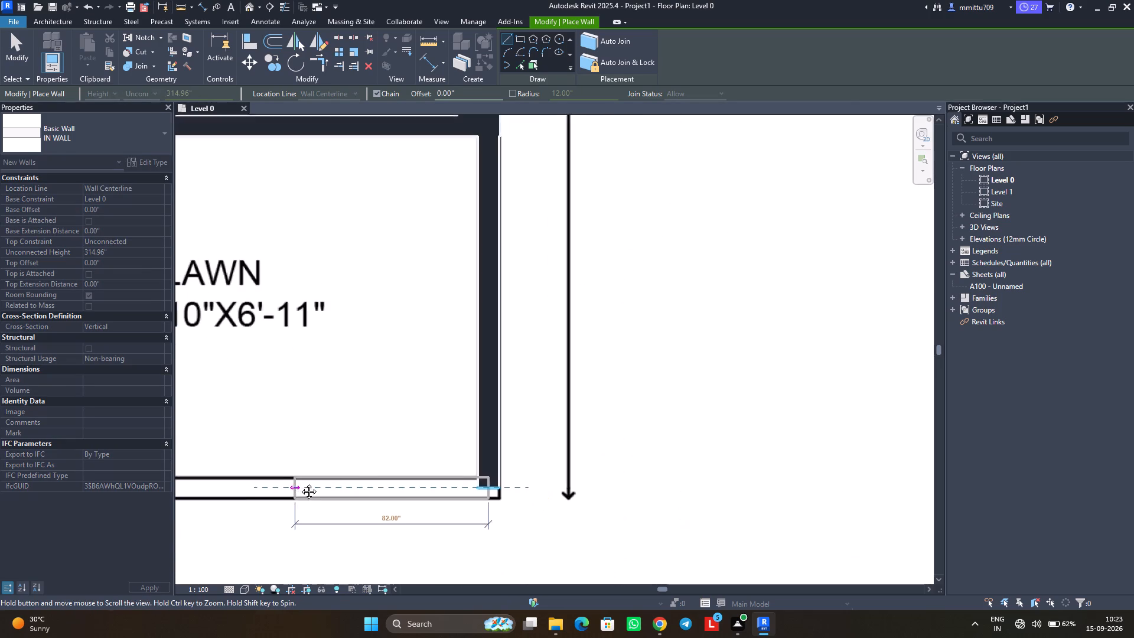
middle_click_drag(300, 483, 916, 444)
middle_click_drag(424, 438, 748, 438)
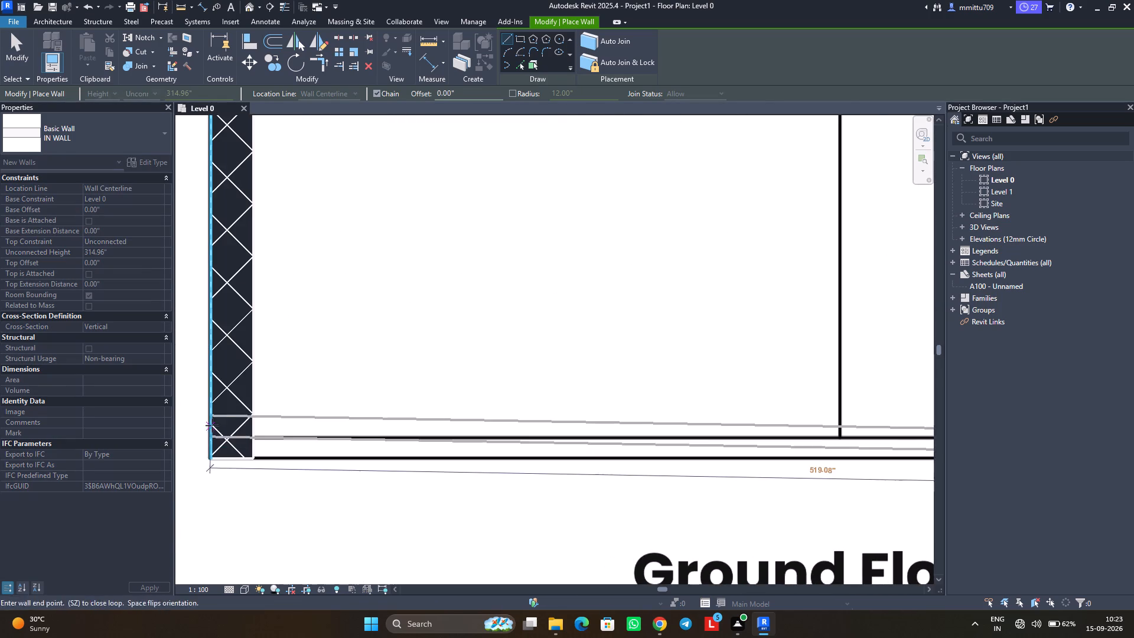
left_click(251, 437)
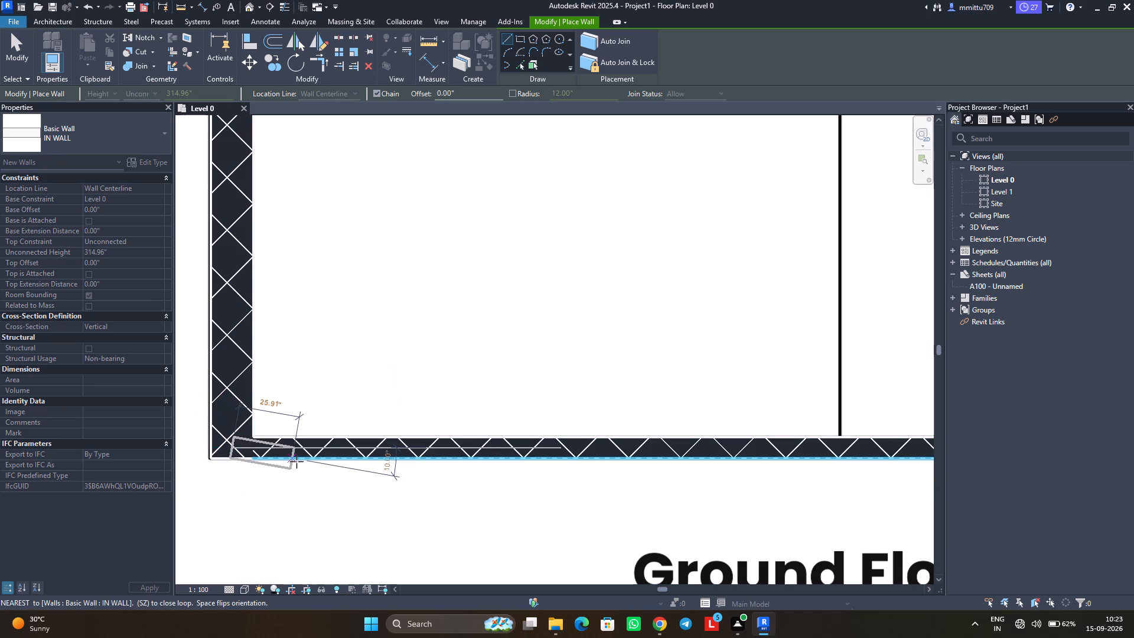
key("Escape")
Draw an IN WALL about 146 inches long between the stair and the small toilet, joining the partitions north and south of them.
middle_click_drag(435, 422, 273, 458)
scroll(434, 422, "down", 2)
scroll(449, 396, "up", 1)
scroll(449, 396, "down", 3)
scroll(449, 396, "up", 1)
scroll(449, 396, "down", 1)
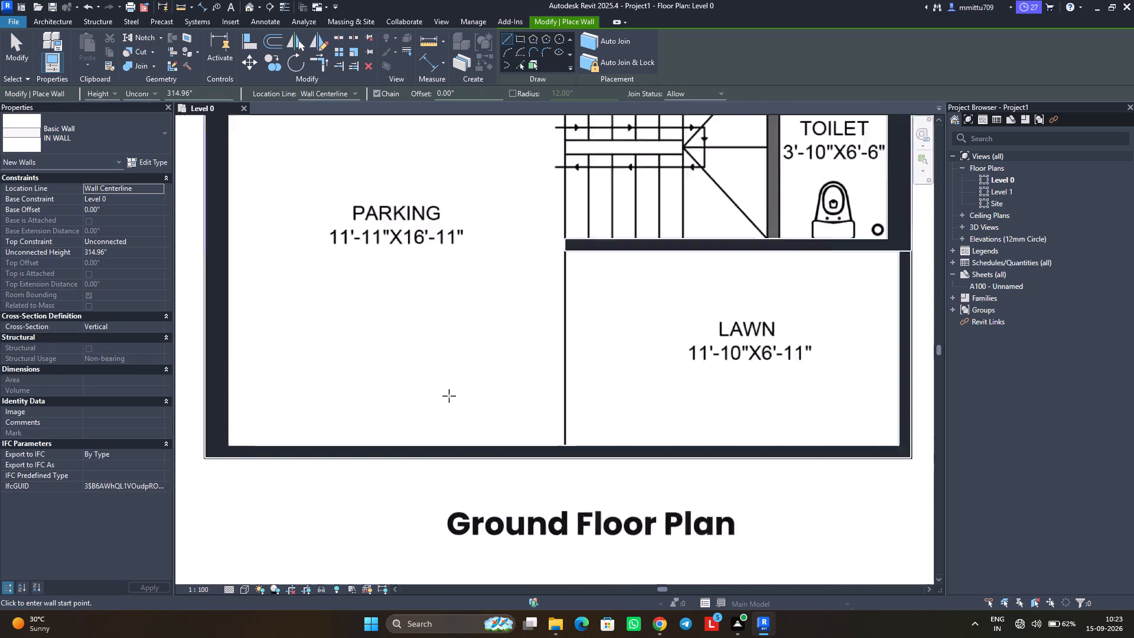
scroll(449, 396, "down", 5)
middle_click_drag(462, 357, 387, 441)
scroll(540, 328, "up", 5)
scroll(536, 323, "down", 1)
scroll(536, 323, "up", 9)
left_click(520, 224)
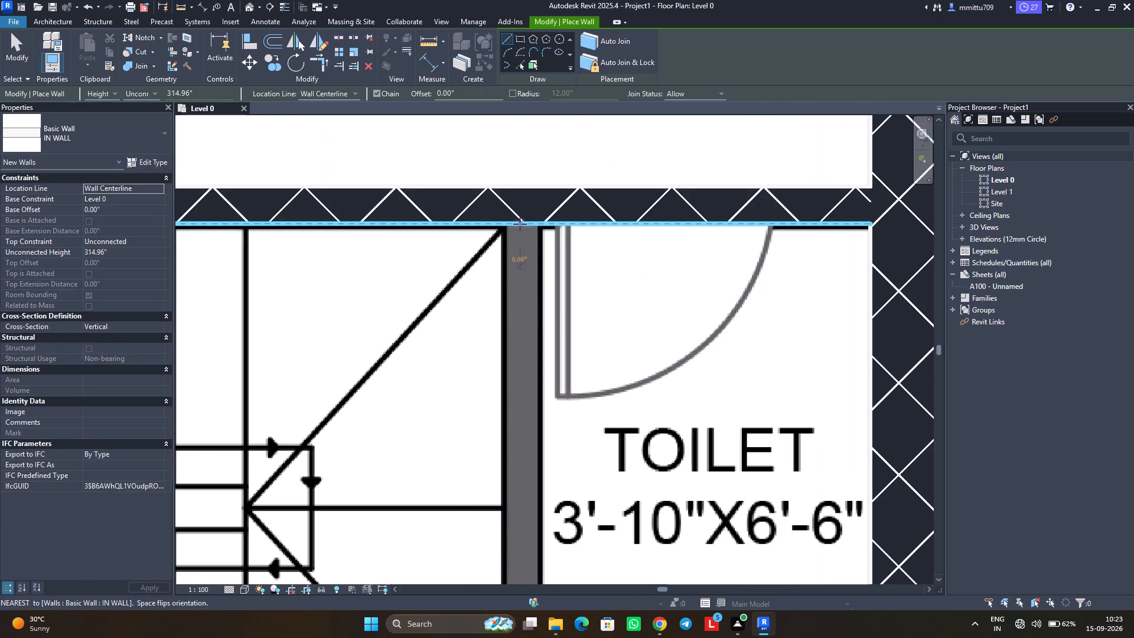
middle_click_drag(524, 425, 523, 170)
scroll(524, 425, "down", 1)
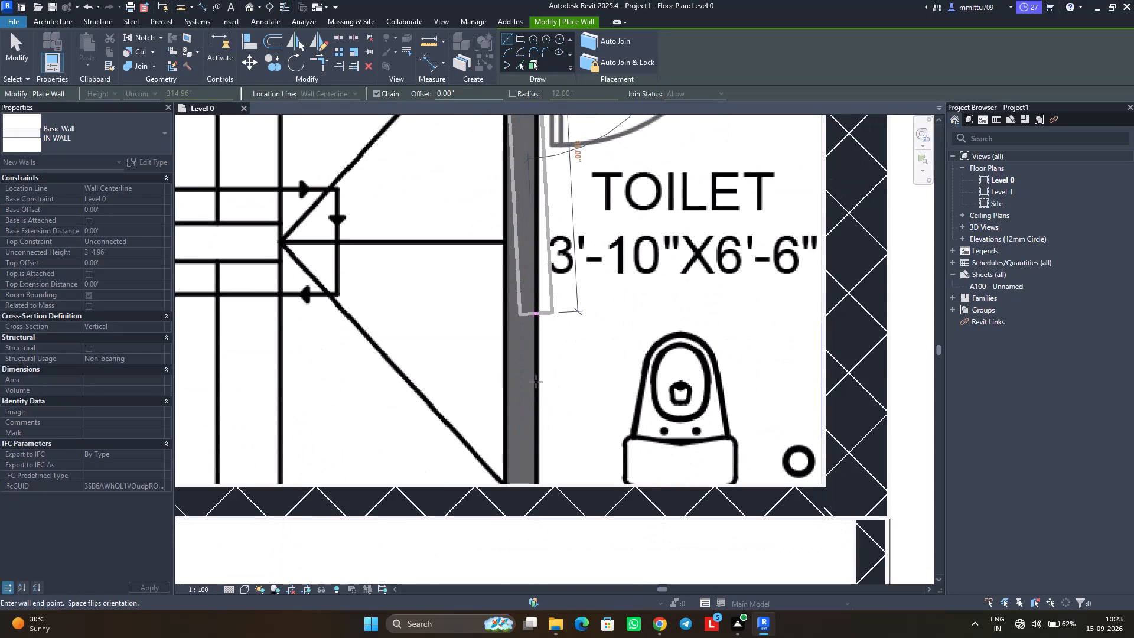
left_click(520, 483)
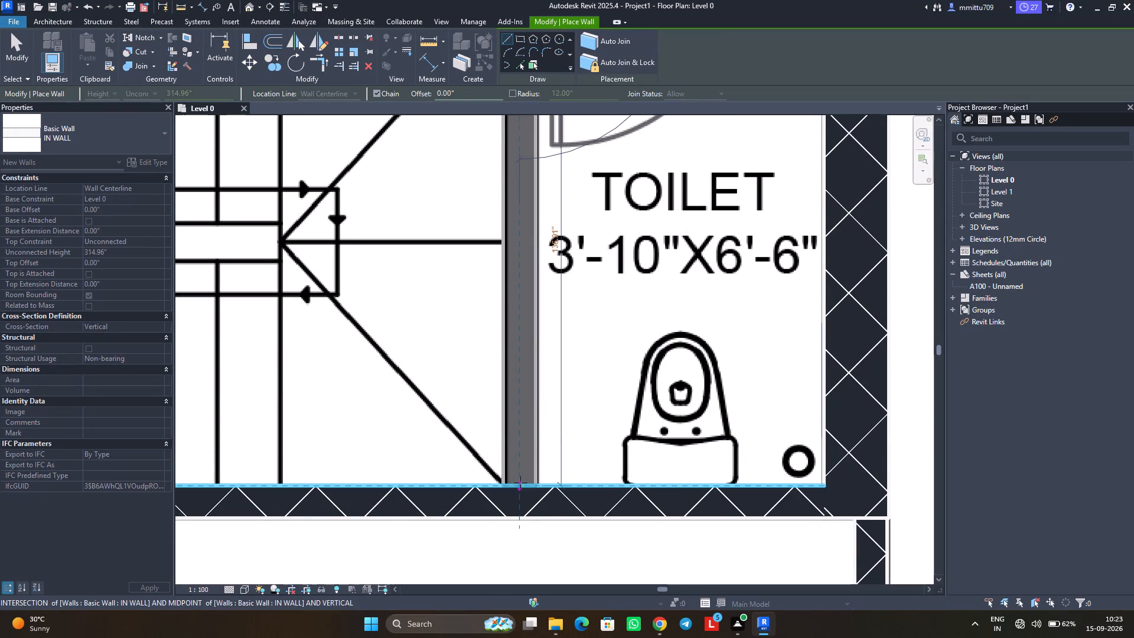
key("Escape")
key("Escape")
Nudge the partition between the stair and the small toilet sideways to line it up with the plan's wall.
left_click(530, 461)
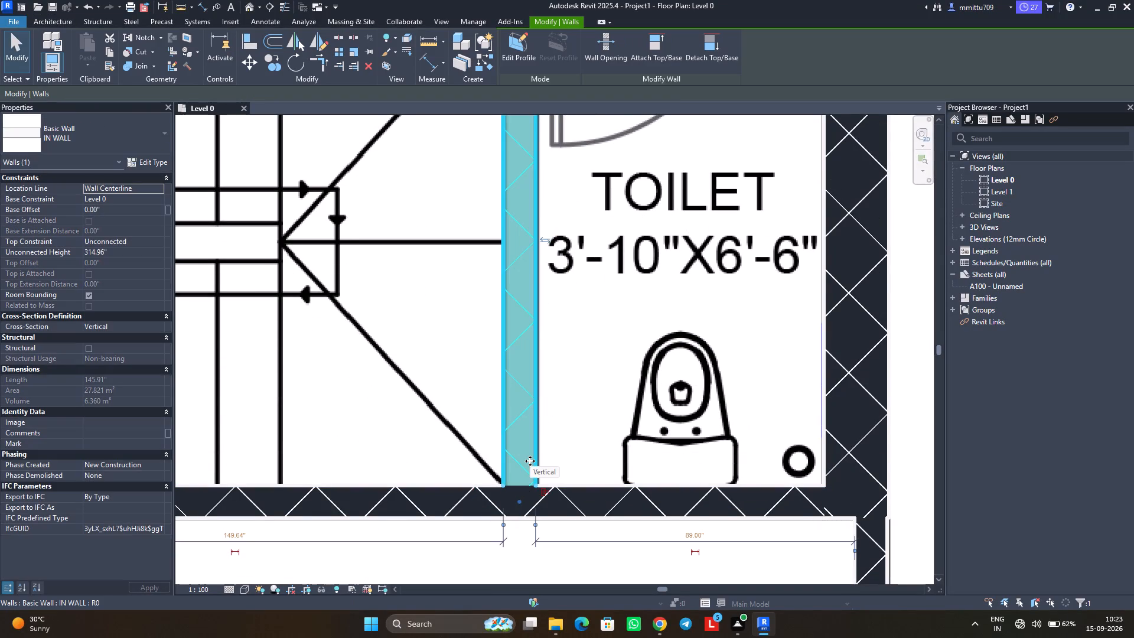
key("Right")
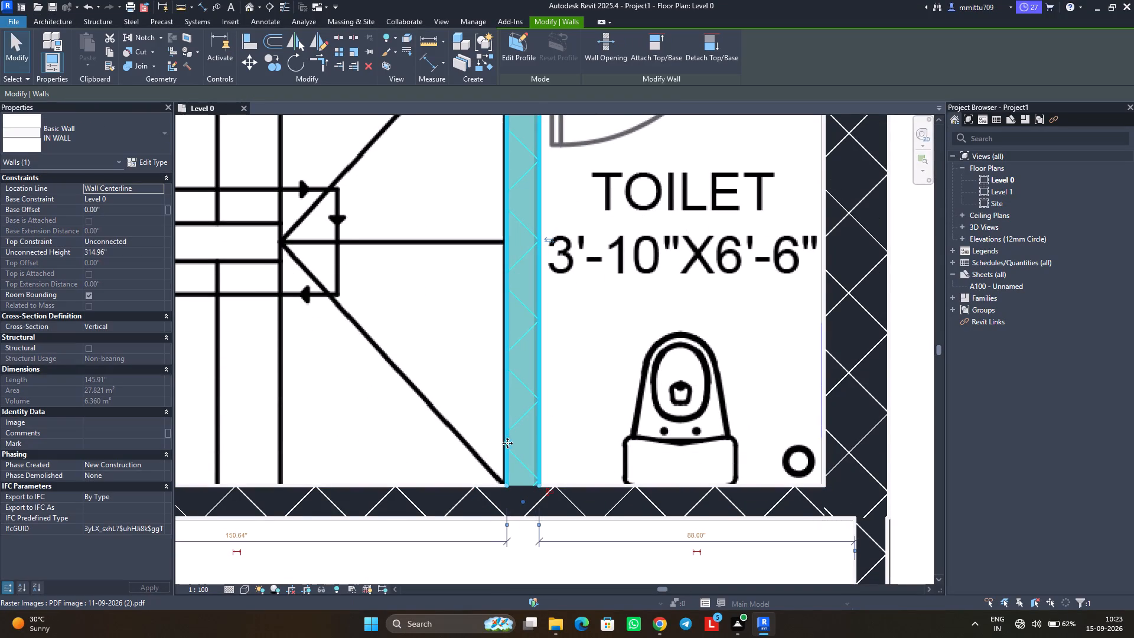
scroll(520, 450, "up", 1)
scroll(520, 450, "down", 1)
scroll(520, 450, "up", 8)
scroll(522, 458, "down", 1)
scroll(522, 458, "up", 3)
middle_click_drag(523, 457, 540, 328)
scroll(540, 328, "down", 1)
scroll(540, 328, "up", 1)
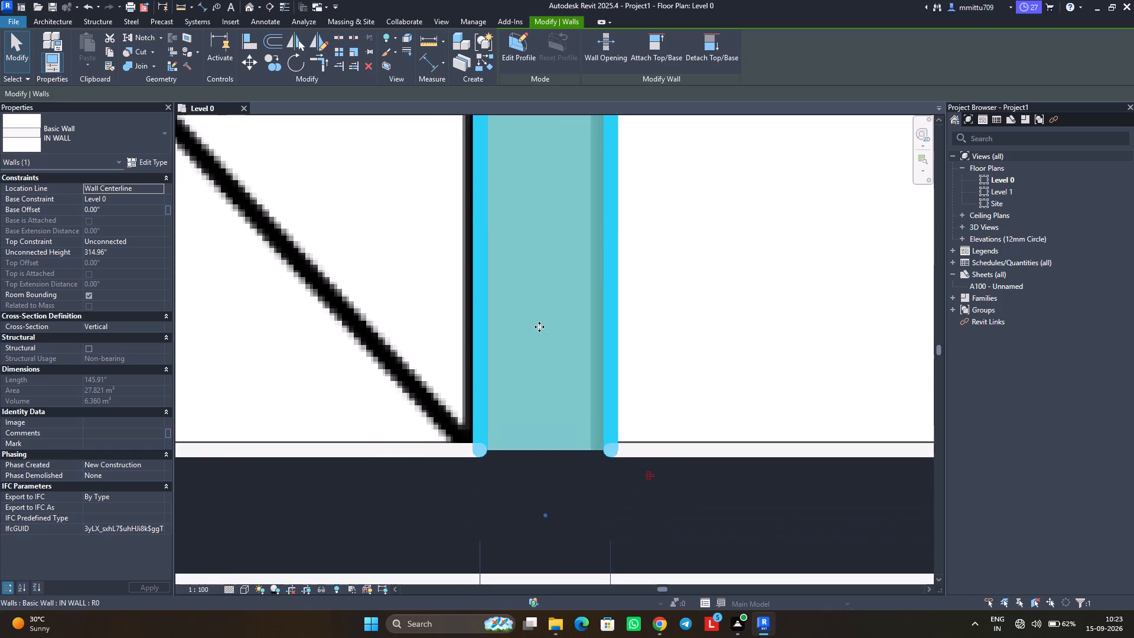
key("Left")
key("Left")
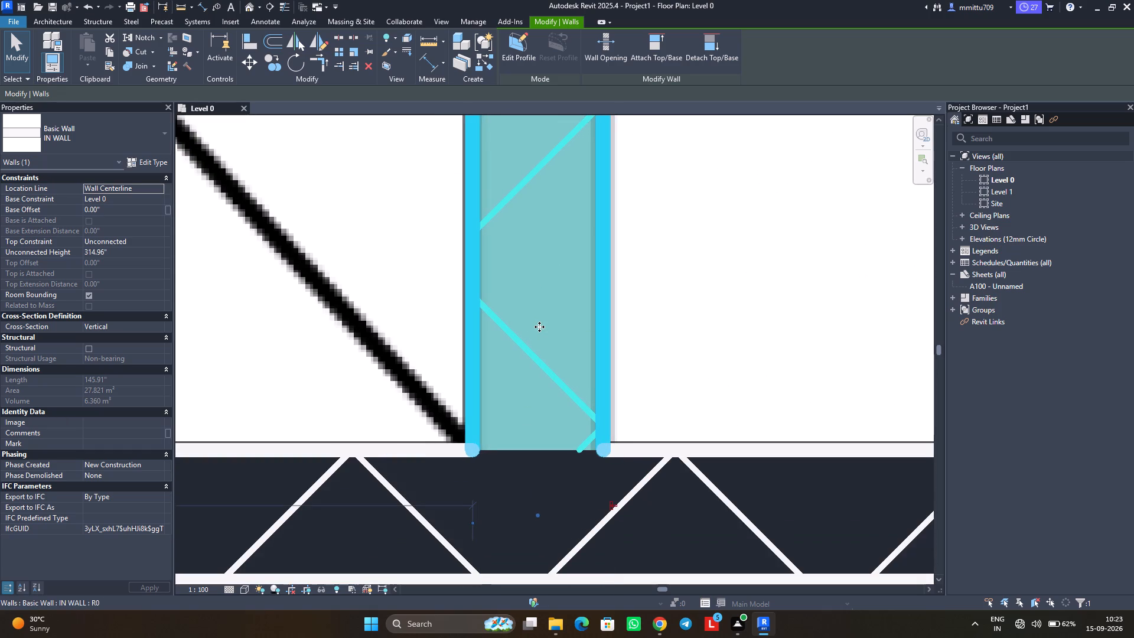
key("Escape")
left_click(431, 276)
scroll(431, 277, "down", 3)
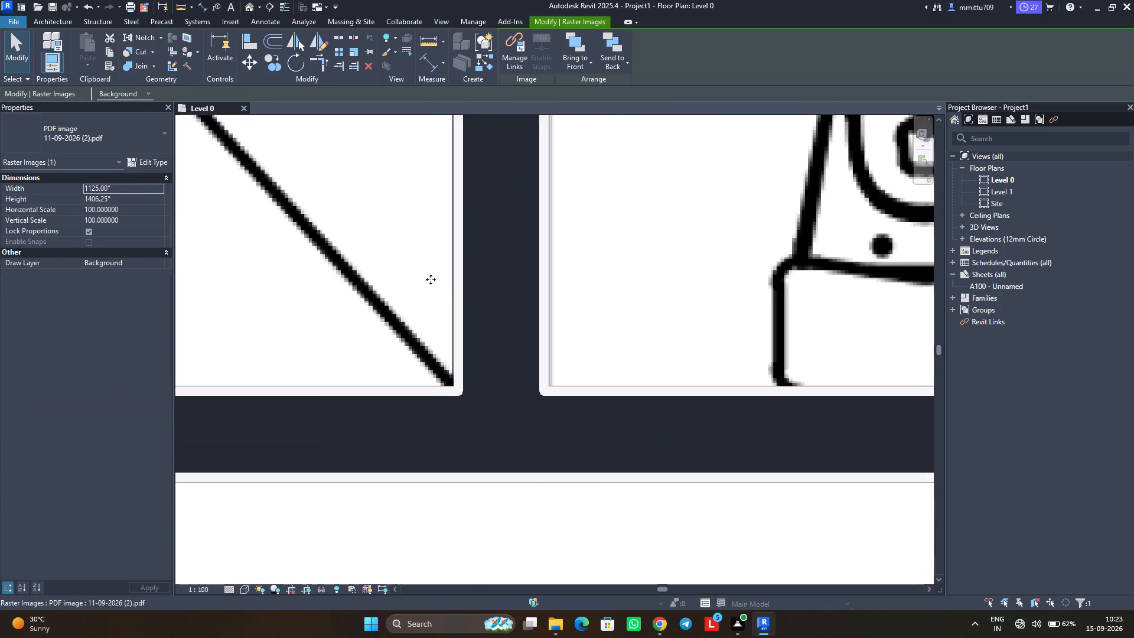
Nudge the horizontal IN WALL between Bedroom-2 and the stair and toilet until it lines up with the plan's wall lines.
scroll(431, 279, "down", 1)
scroll(431, 287, "up", 1)
scroll(431, 289, "down", 2)
middle_click_drag(585, 310, 580, 448)
scroll(478, 293, "down", 6)
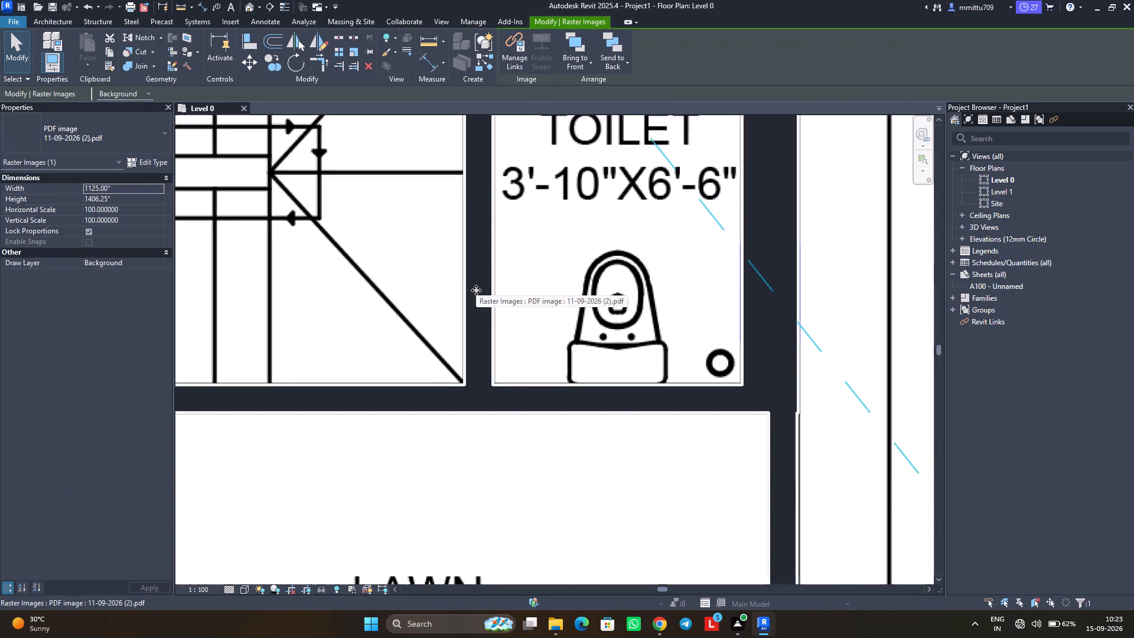
scroll(476, 290, "down", 3)
scroll(475, 289, "up", 1)
middle_click_drag(468, 259, 471, 404)
middle_click_drag(453, 311, 457, 370)
scroll(453, 317, "down", 1)
scroll(457, 370, "up", 1)
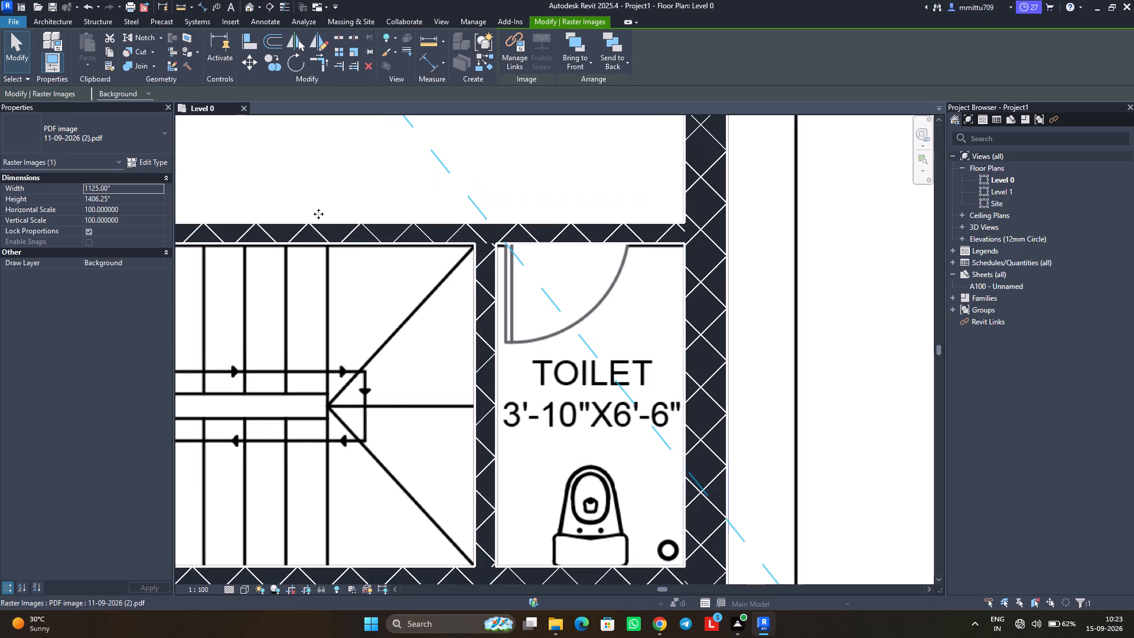
scroll(298, 322, "down", 1)
middle_click_drag(298, 322, 533, 345)
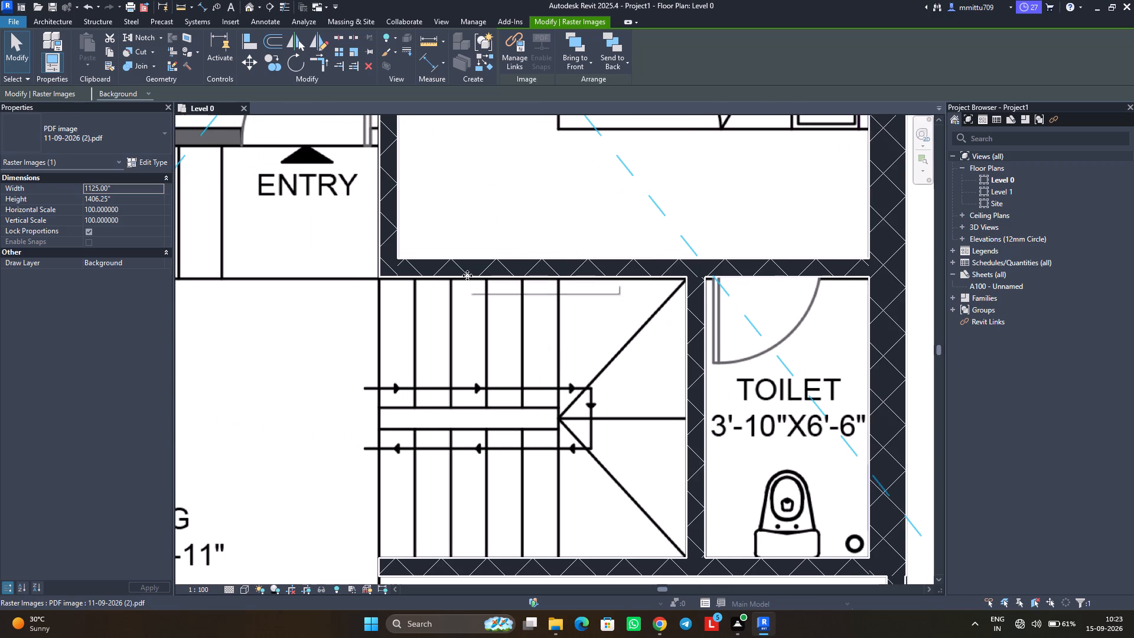
key("Escape")
left_click(467, 270)
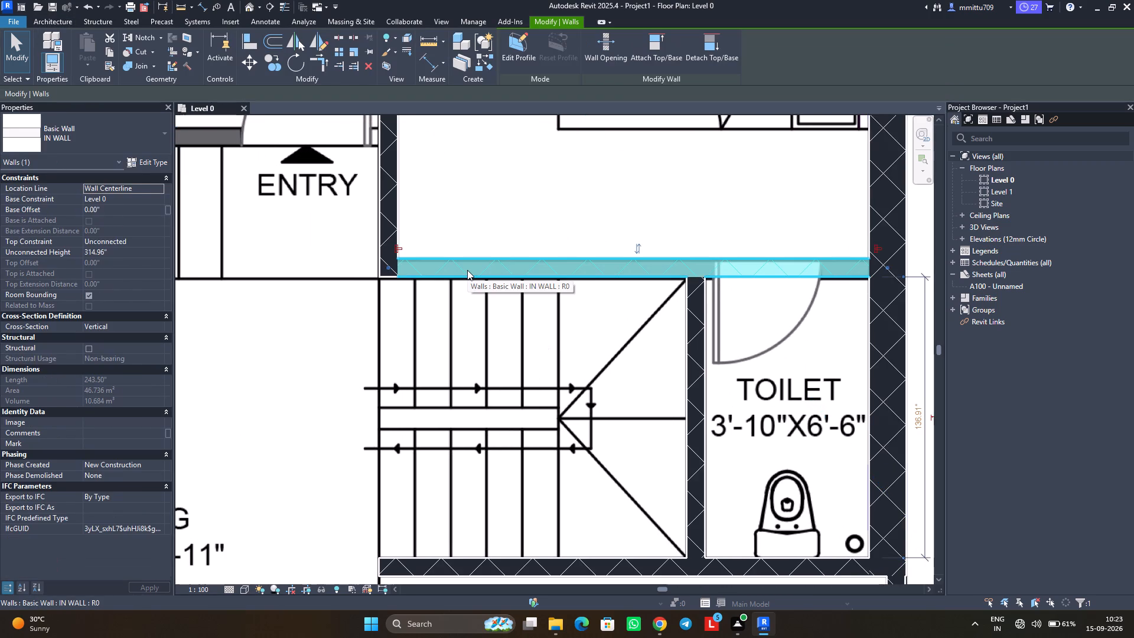
key("Down")
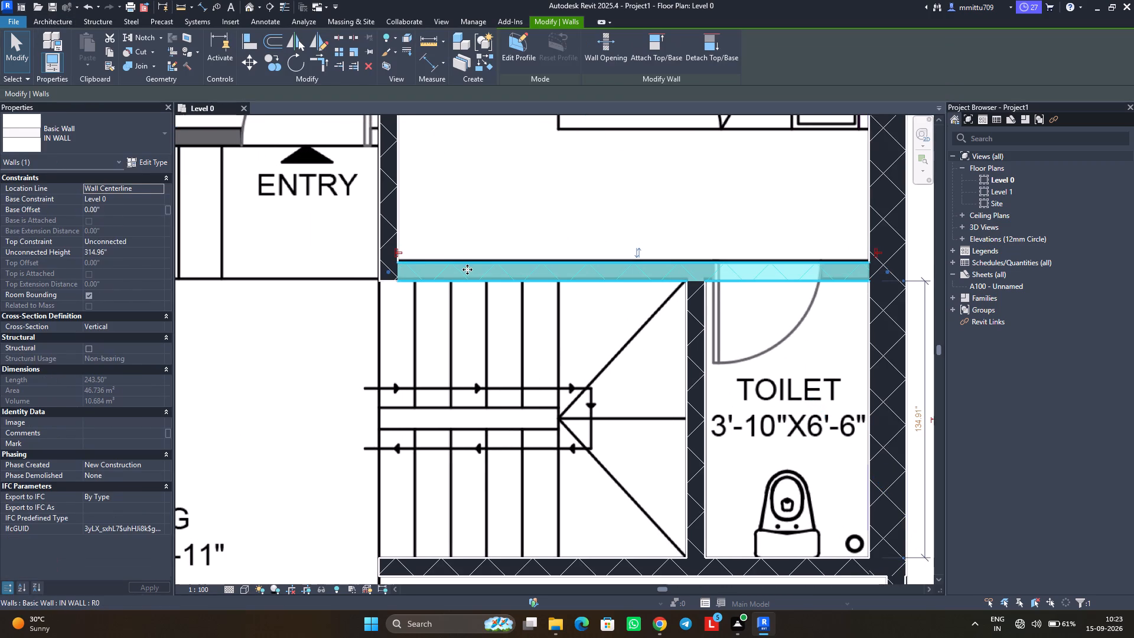
scroll(466, 267, "up", 8)
scroll(466, 267, "down", 1)
scroll(466, 267, "up", 3)
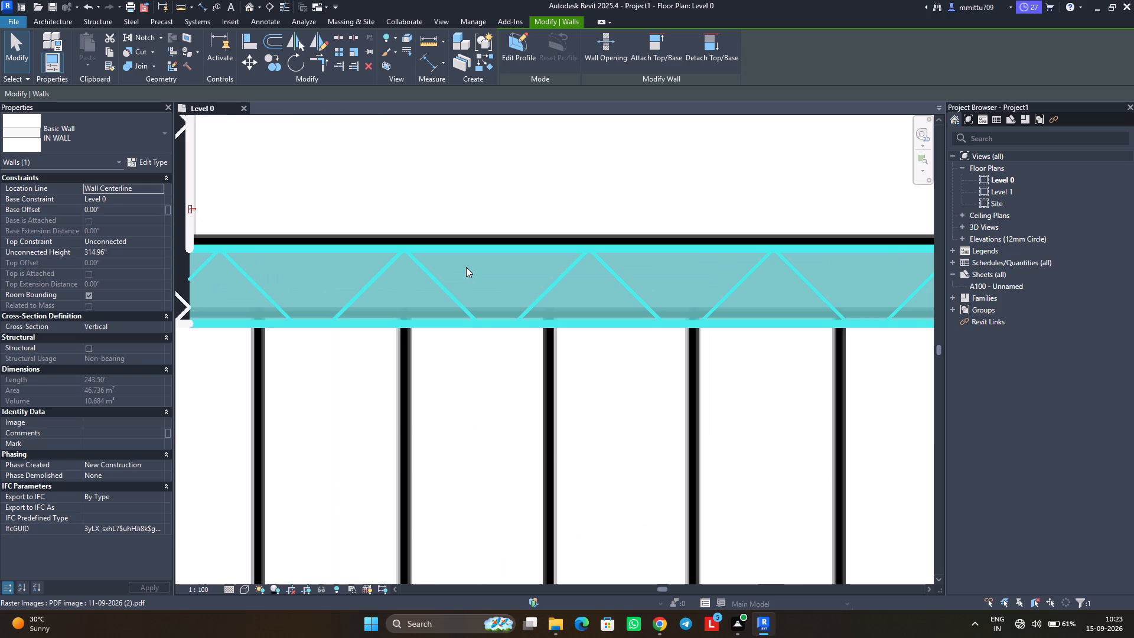
key("Up")
key("Up")
key("Up")
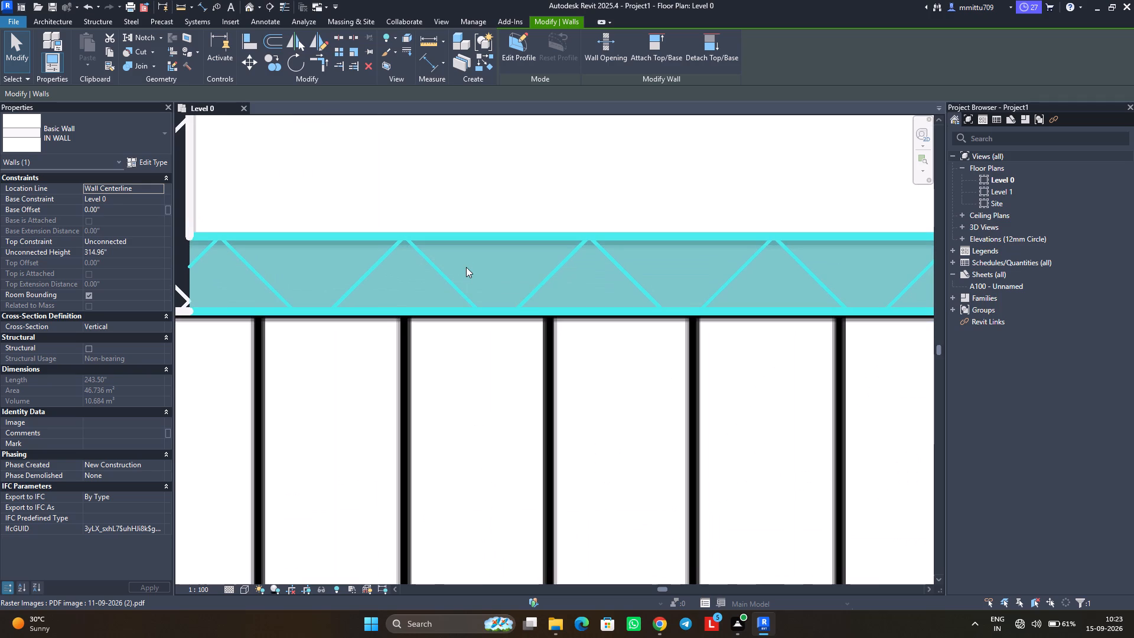
key("Down")
key("Escape")
Nudge the long vertical IN WALL between the hall and the bedrooms slightly west to match the plan's wall lines.
scroll(465, 268, "down", 7)
scroll(463, 303, "up", 1)
scroll(463, 303, "down", 1)
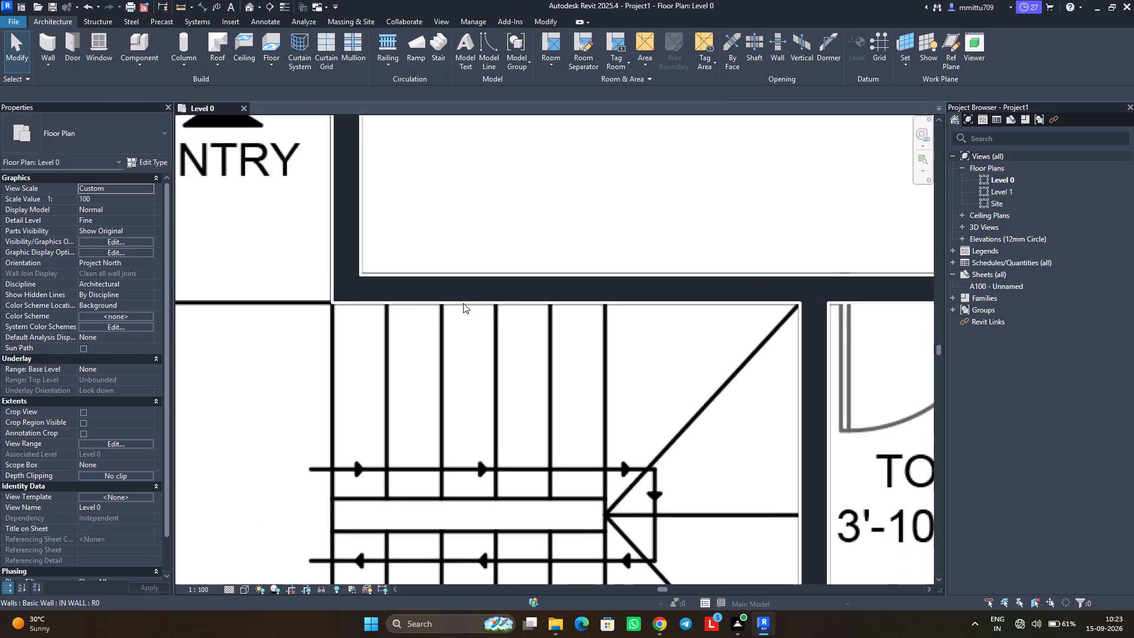
scroll(463, 303, "down", 5)
middle_click_drag(533, 320, 474, 338)
scroll(474, 338, "up", 1)
scroll(319, 160, "down", 1)
middle_click_drag(321, 174, 331, 213)
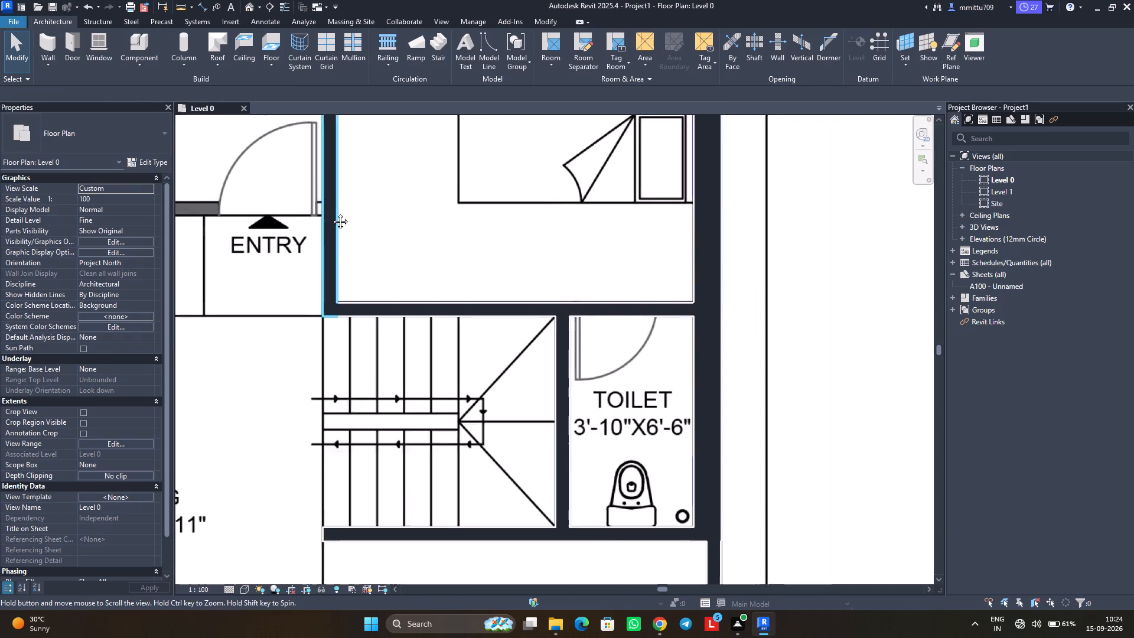
middle_click_drag(331, 213, 363, 333)
scroll(364, 288, "up", 1)
scroll(364, 288, "down", 8)
middle_click_drag(387, 210, 390, 260)
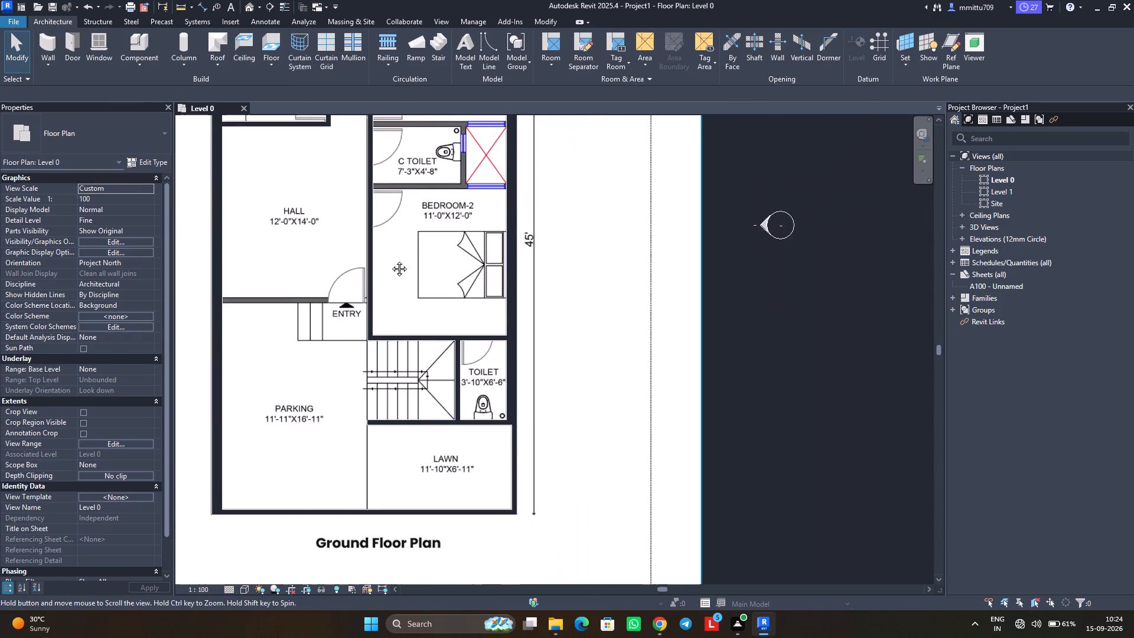
middle_click_drag(390, 260, 393, 338)
middle_click_drag(387, 289, 410, 379)
scroll(343, 295, "up", 1)
scroll(343, 295, "down", 1)
scroll(343, 295, "up", 8)
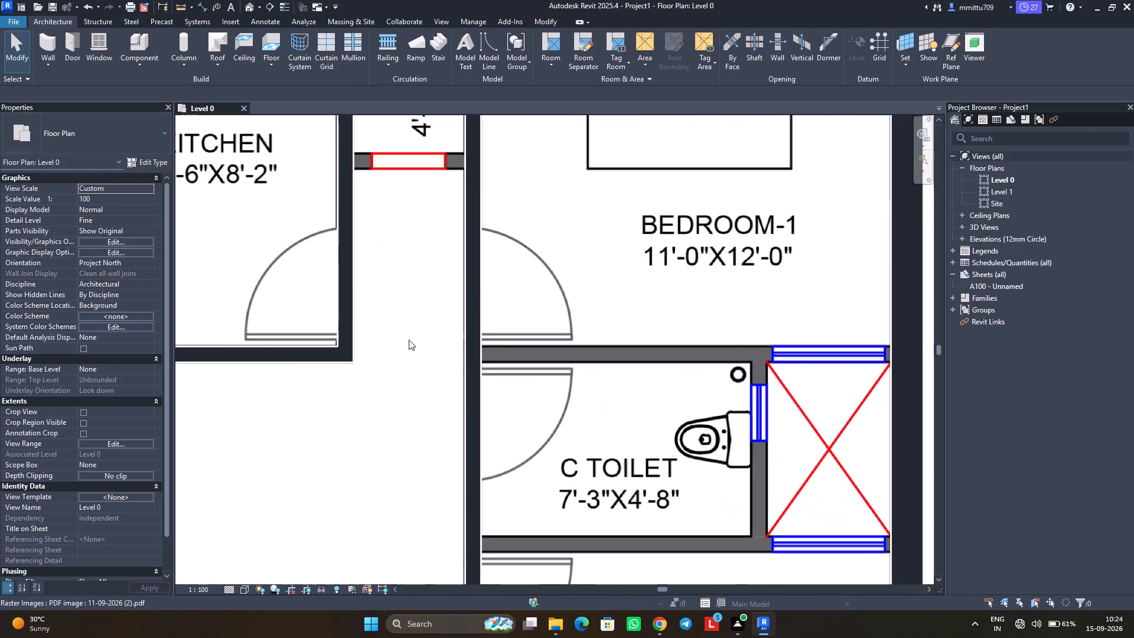
scroll(466, 351, "up", 4)
scroll(466, 351, "down", 1)
scroll(467, 353, "up", 1)
scroll(467, 353, "down", 1)
scroll(467, 353, "up", 5)
scroll(476, 380, "down", 1)
scroll(476, 380, "up", 2)
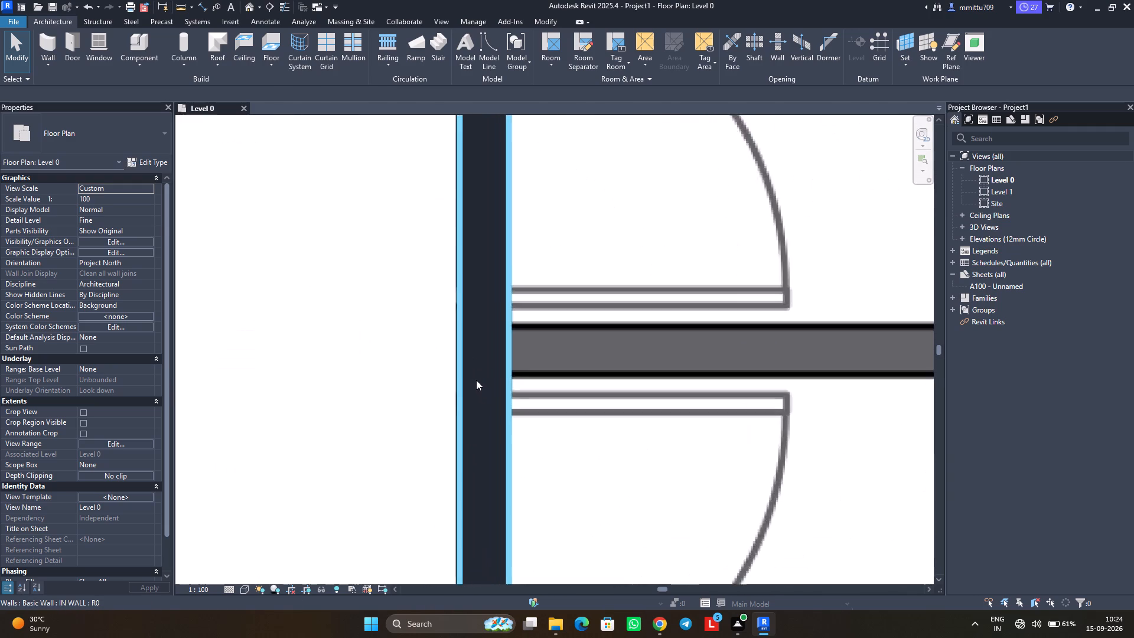
scroll(476, 380, "up", 1)
scroll(476, 380, "down", 2)
scroll(476, 380, "up", 6)
scroll(462, 359, "down", 1)
scroll(462, 359, "up", 1)
scroll(462, 359, "down", 2)
scroll(462, 359, "up", 2)
scroll(462, 359, "down", 1)
scroll(462, 359, "up", 2)
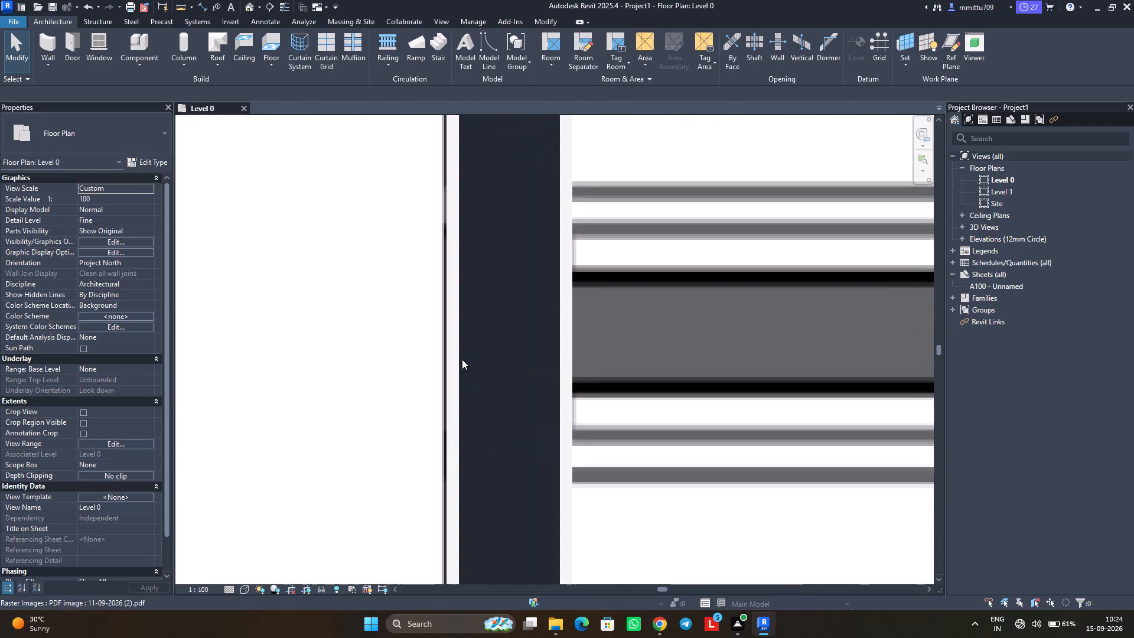
scroll(455, 356, "up", 1)
scroll(455, 356, "down", 1)
scroll(455, 356, "up", 4)
scroll(455, 355, "down", 1)
scroll(455, 355, "up", 1)
left_click(457, 351)
left_click(453, 360)
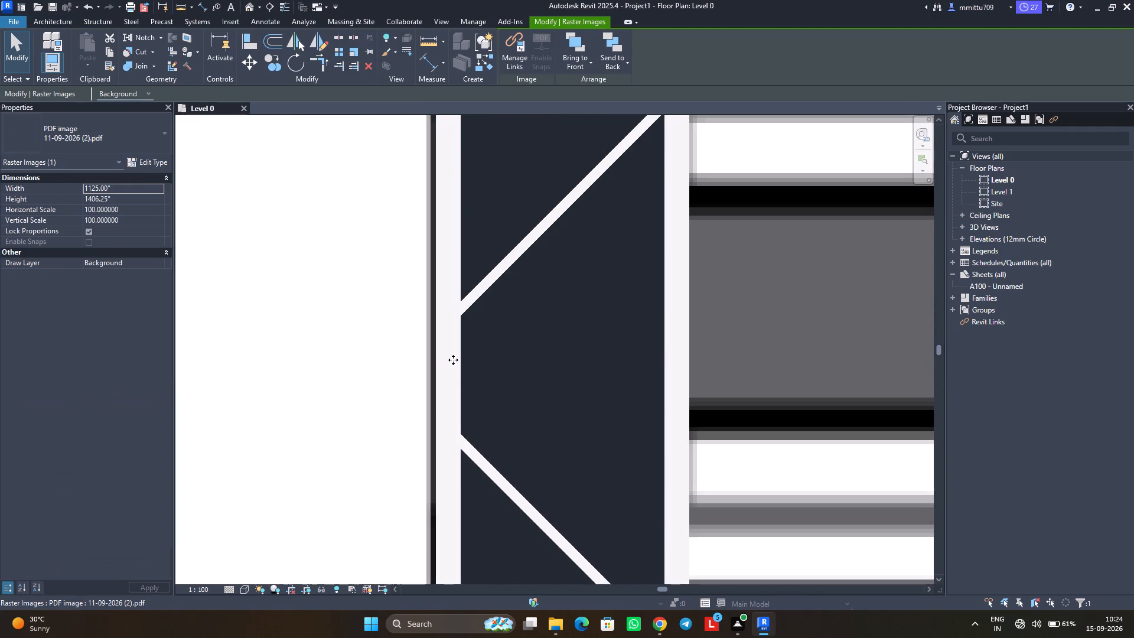
key("Escape")
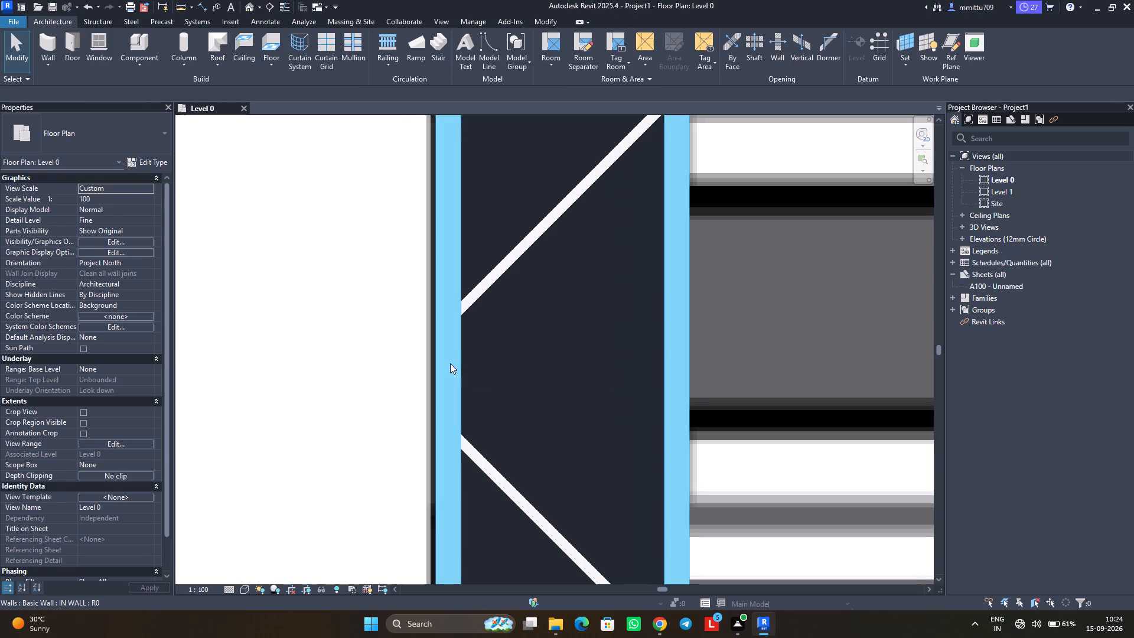
left_click(450, 363)
key("Left")
key("Left")
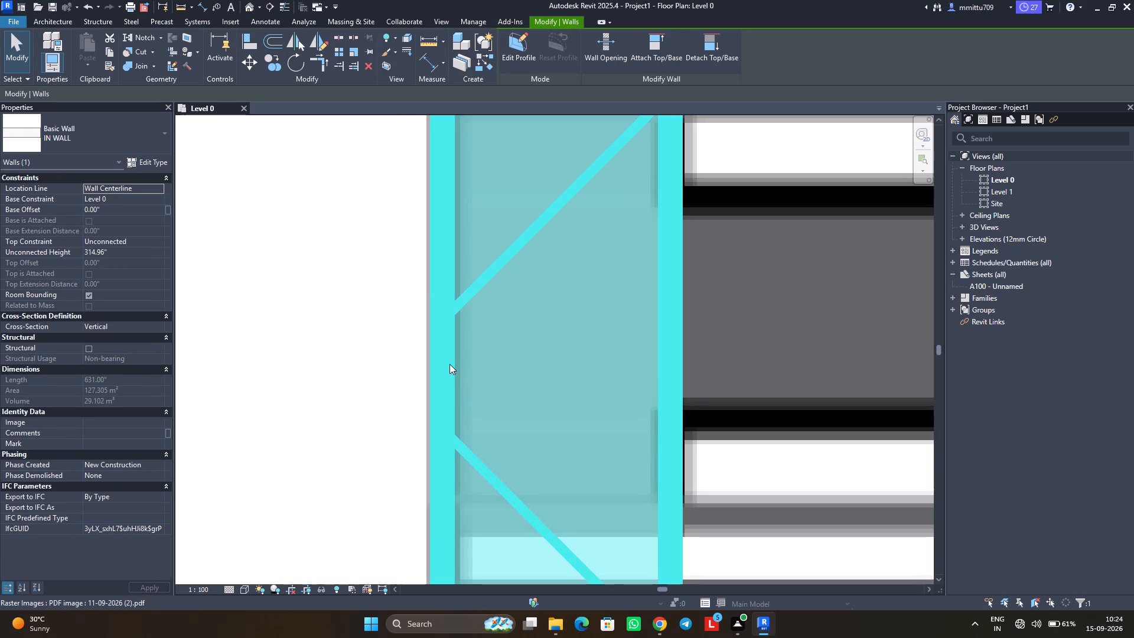
key("Escape")
Examine how the kitchen's south and east IN WALL partitions align with the wall lines on the plan.
scroll(446, 355, "down", 12)
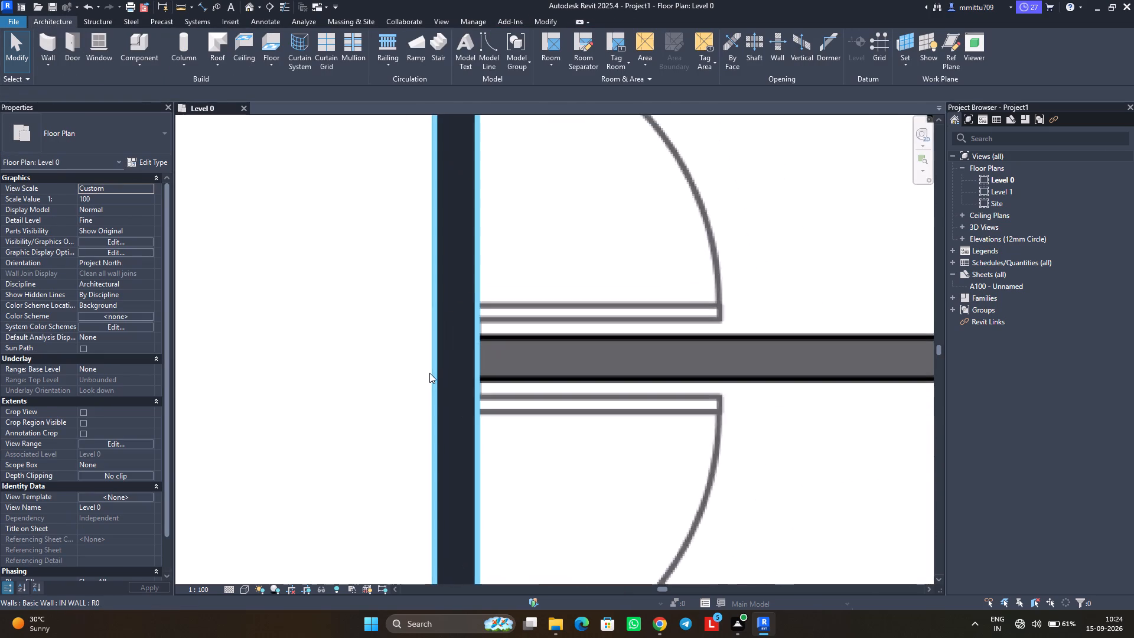
scroll(429, 373, "down", 9)
middle_click_drag(500, 464, 518, 418)
scroll(515, 415, "up", 1)
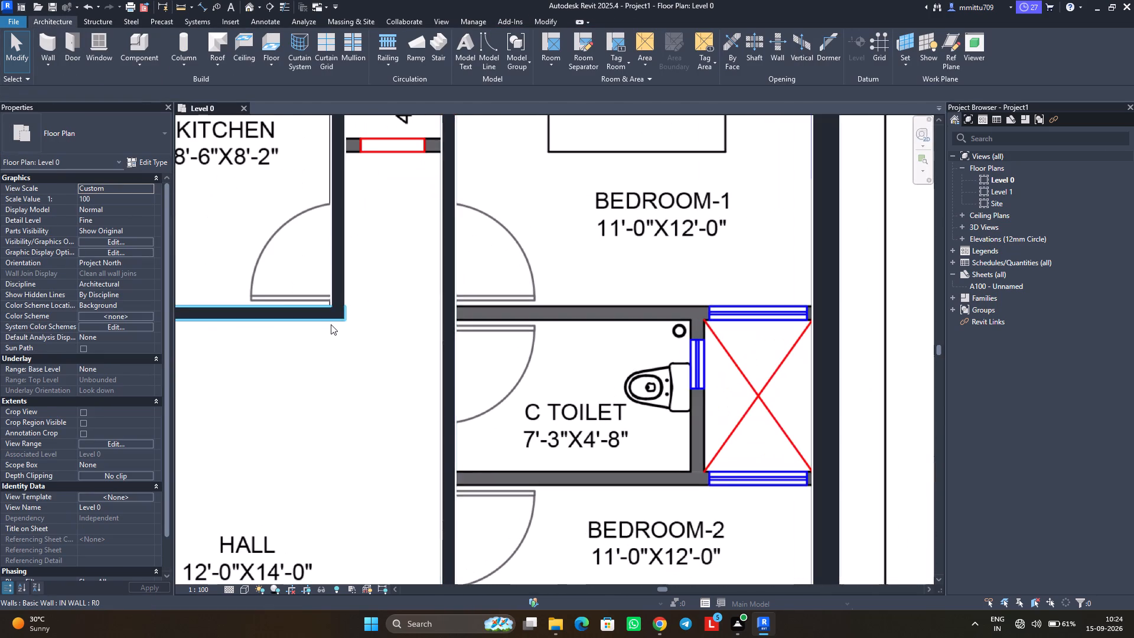
scroll(330, 321, "down", 1)
scroll(330, 321, "up", 3)
scroll(310, 306, "down", 1)
scroll(310, 306, "up", 4)
scroll(305, 305, "down", 1)
scroll(305, 305, "up", 6)
scroll(305, 305, "down", 1)
scroll(305, 305, "up", 1)
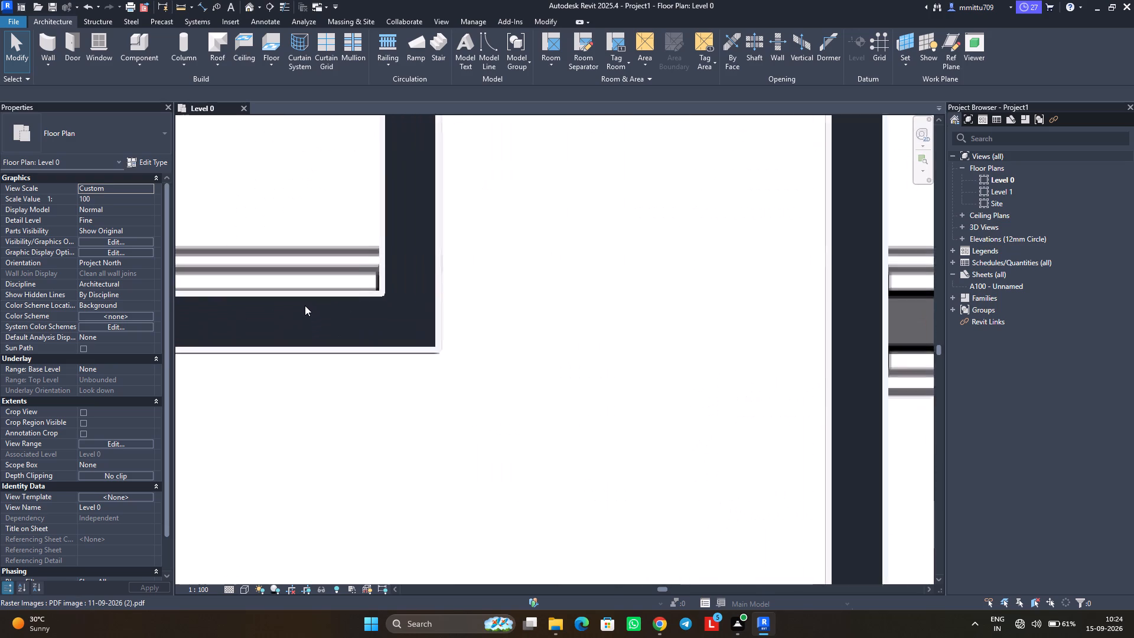
scroll(305, 305, "up", 2)
middle_click_drag(312, 311, 686, 349)
scroll(686, 349, "up", 1)
scroll(491, 333, "up", 2)
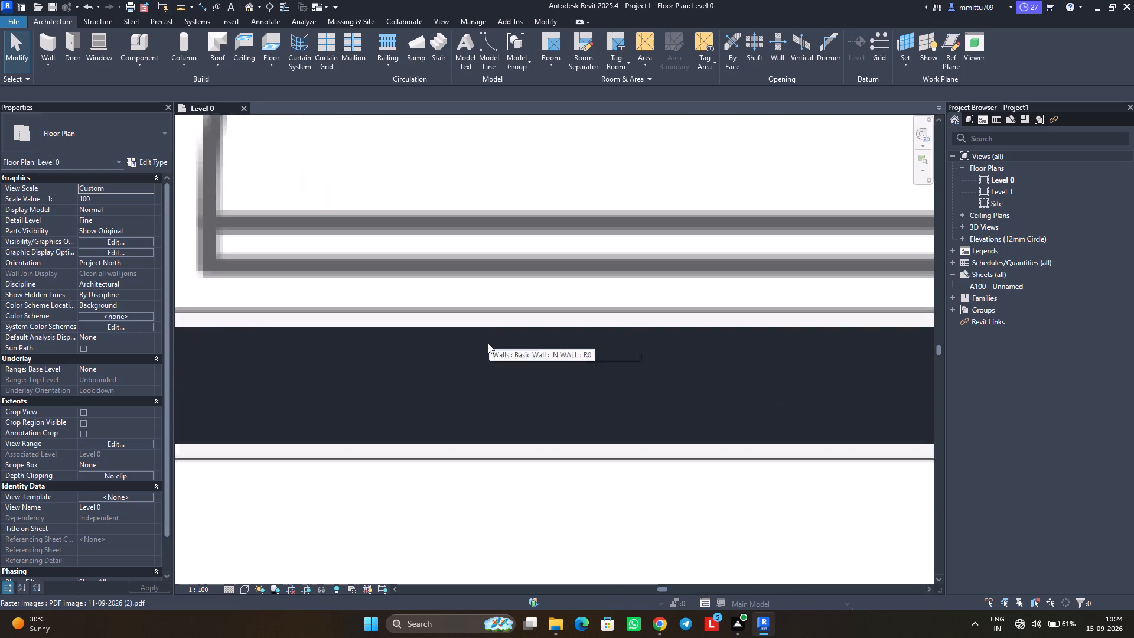
scroll(488, 343, "up", 2)
scroll(471, 387, "down", 13)
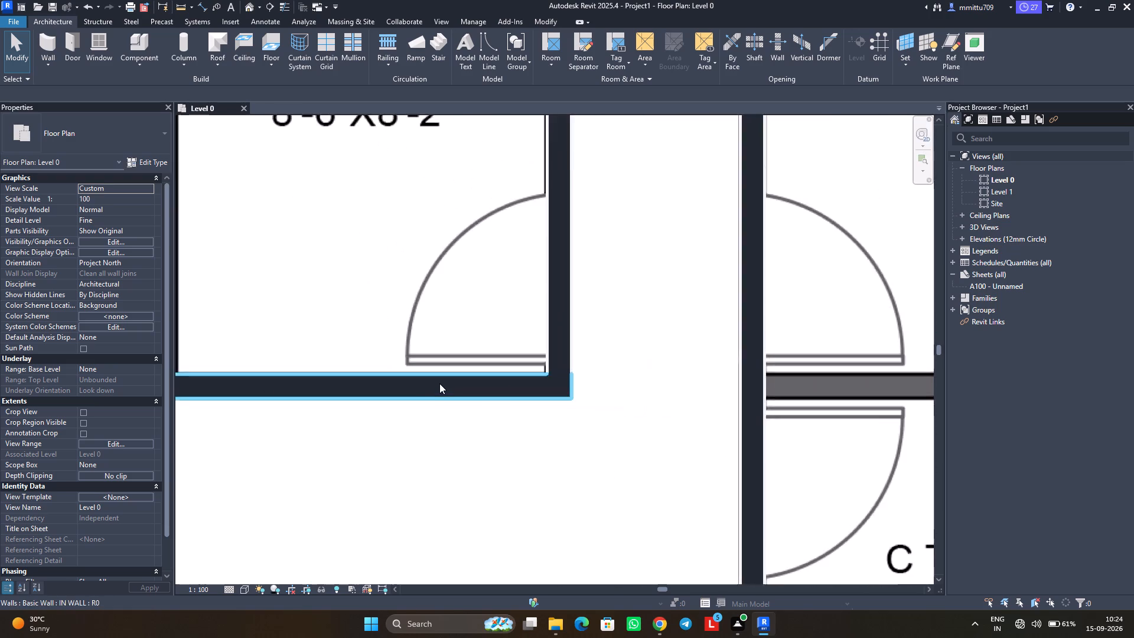
scroll(439, 383, "down", 7)
middle_click_drag(434, 354, 455, 369)
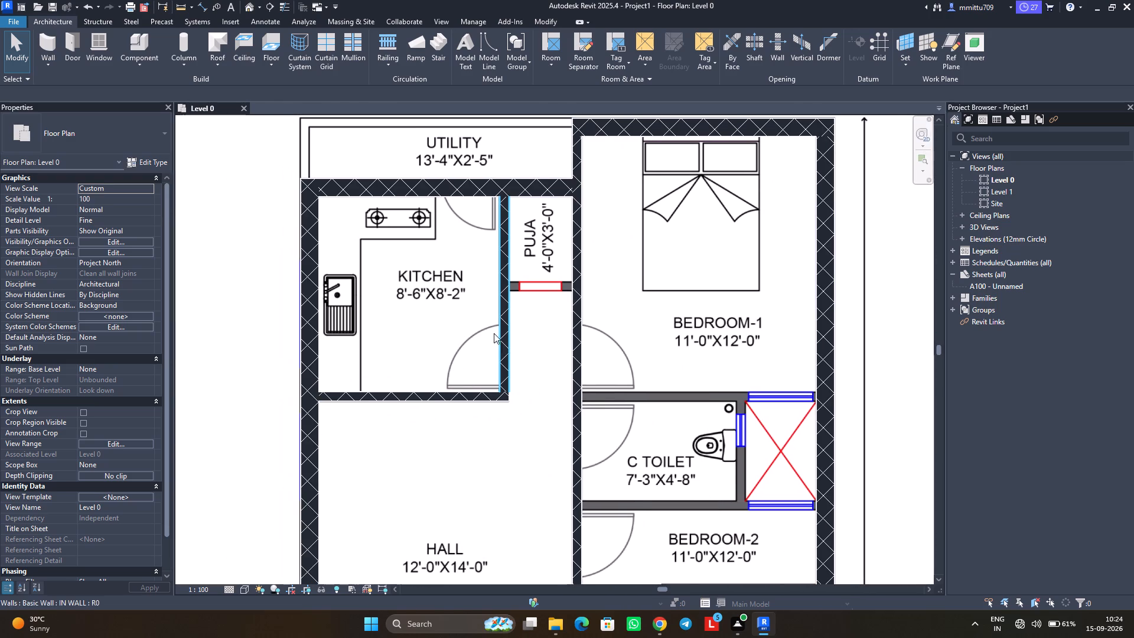
Nudge the EX WALL along Bedroom-1's north side slightly north to match the plan's outer wall line.
middle_click_drag(591, 289, 572, 381)
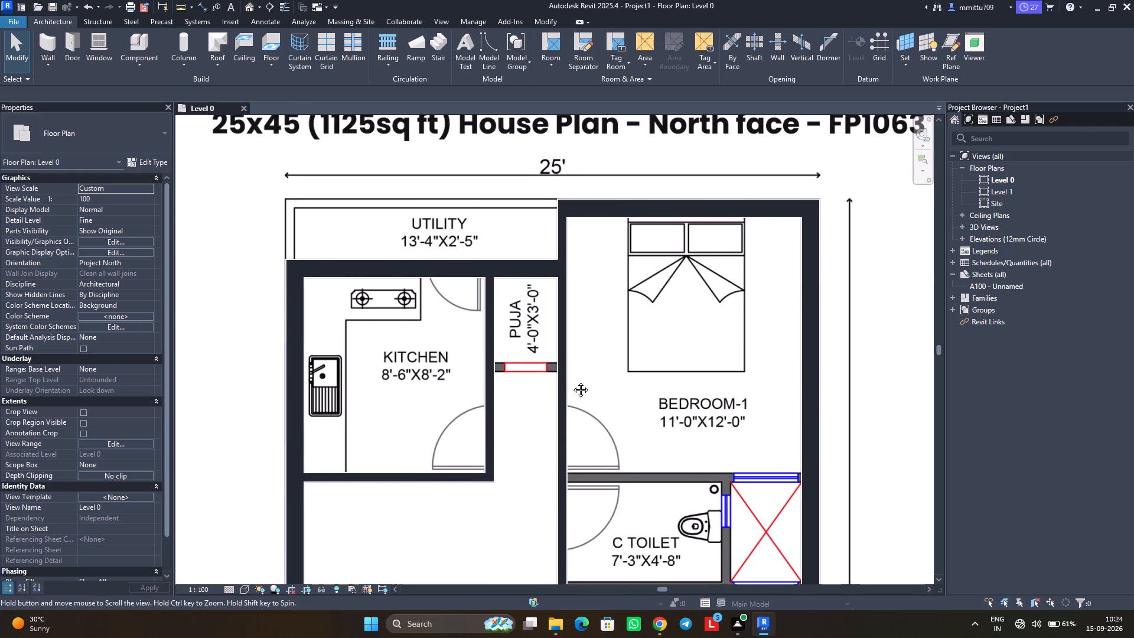
middle_click_drag(572, 381, 571, 382)
scroll(633, 221, "up", 9)
scroll(622, 222, "down", 1)
scroll(622, 222, "up", 2)
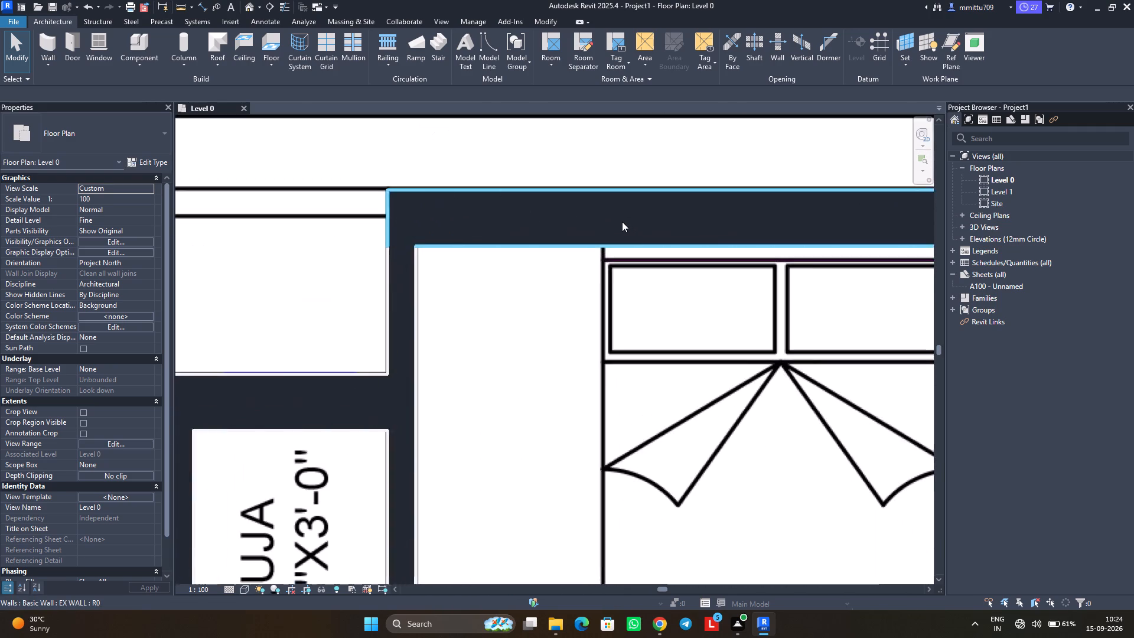
scroll(622, 222, "up", 1)
left_click(520, 193)
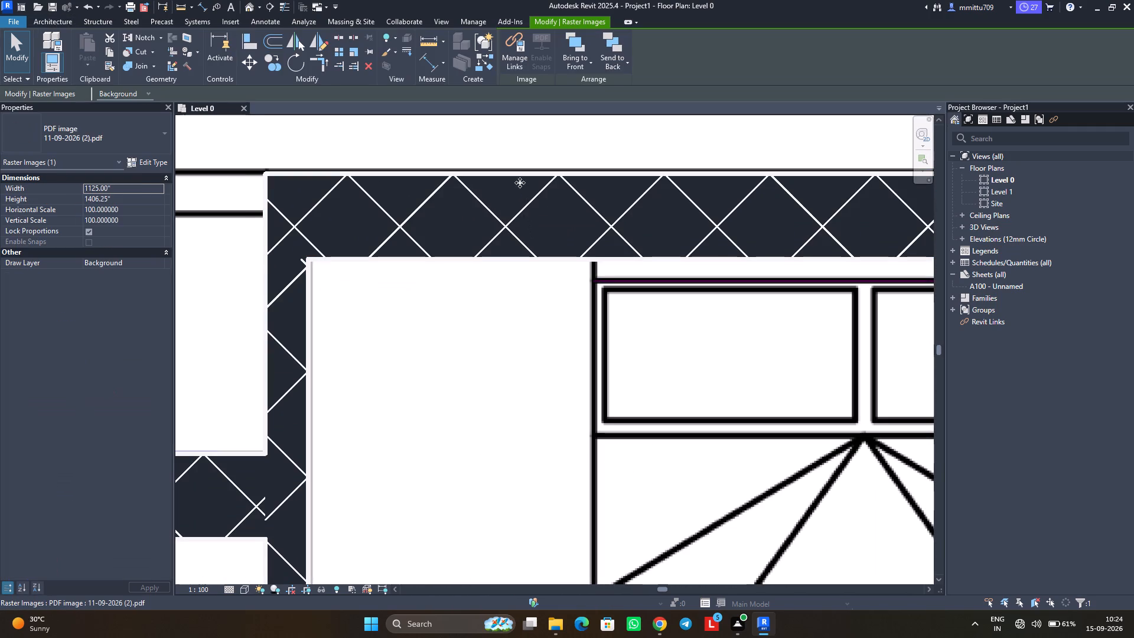
key("Escape")
left_click(506, 175)
key("Up")
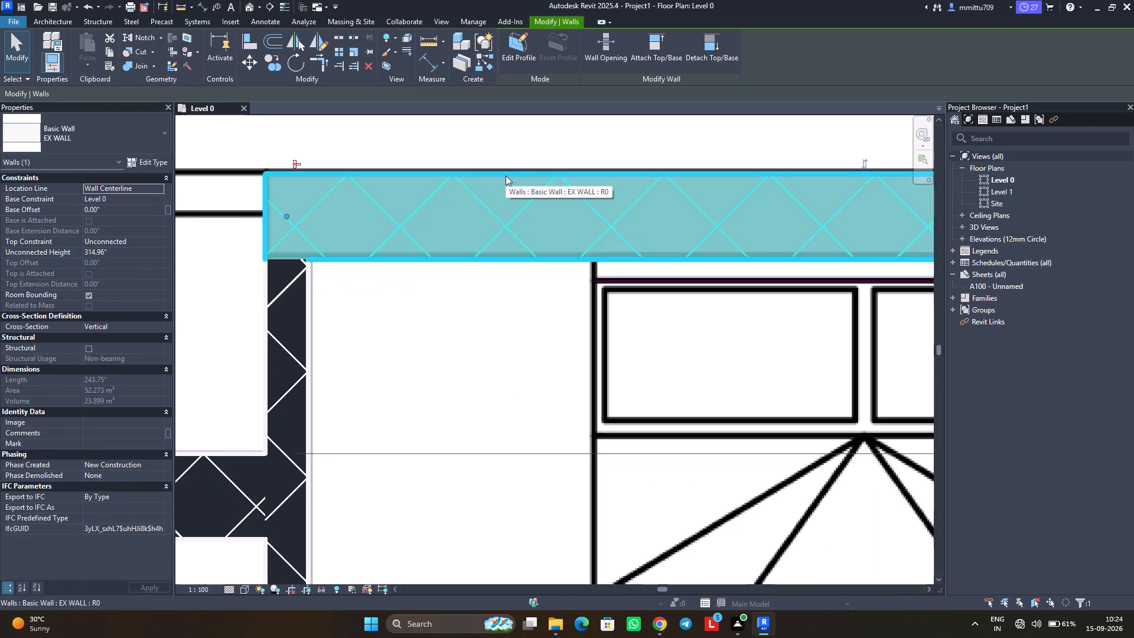
left_click(476, 322)
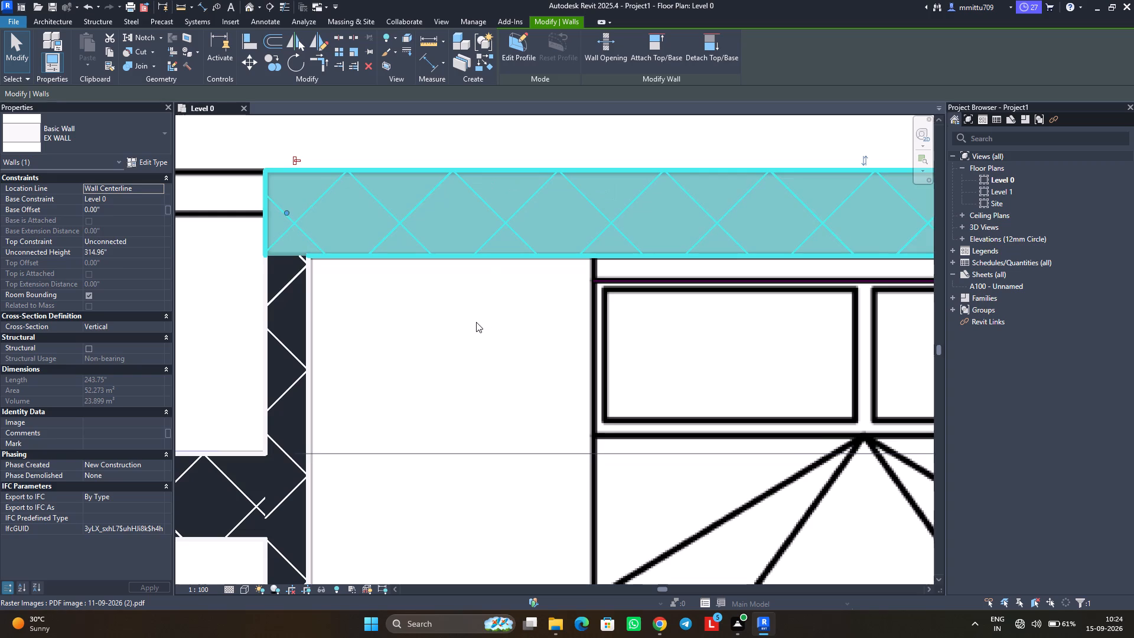
key("Escape")
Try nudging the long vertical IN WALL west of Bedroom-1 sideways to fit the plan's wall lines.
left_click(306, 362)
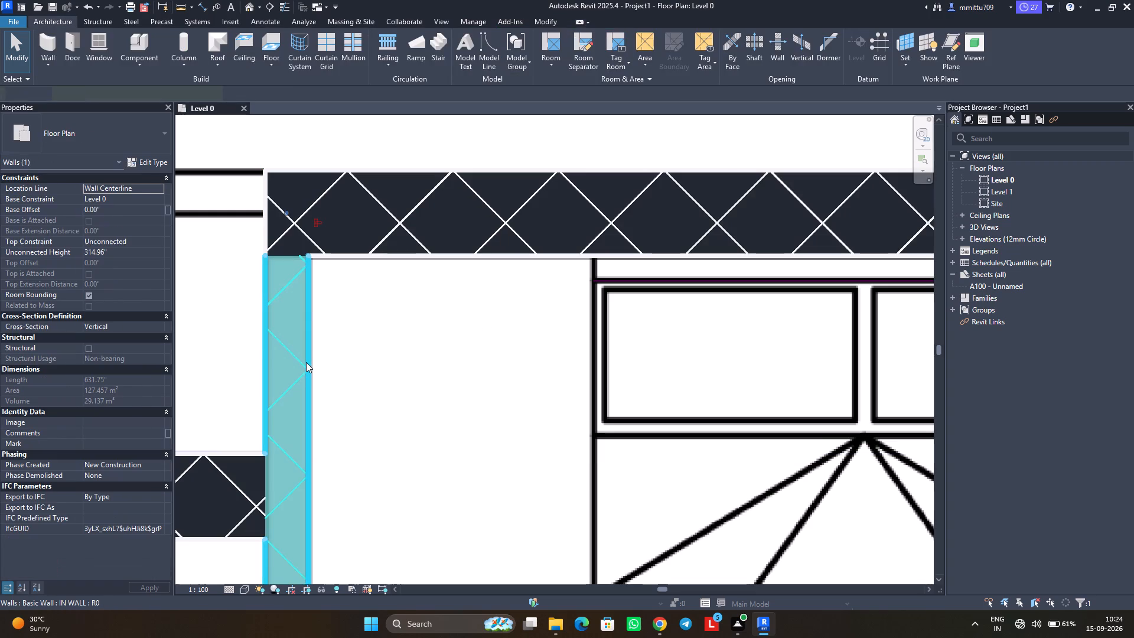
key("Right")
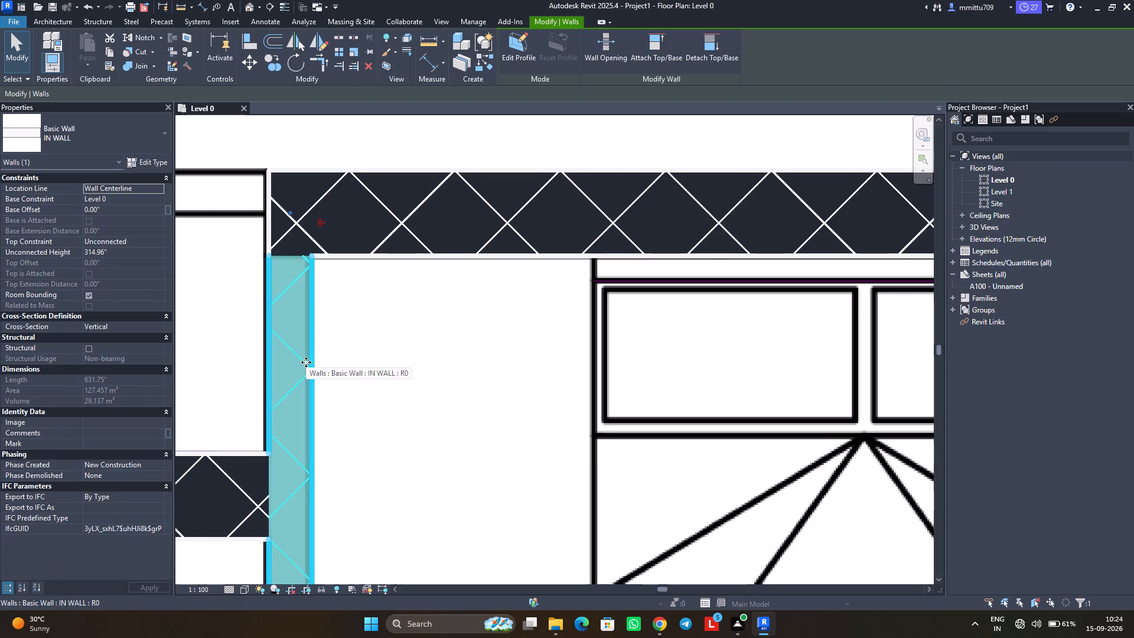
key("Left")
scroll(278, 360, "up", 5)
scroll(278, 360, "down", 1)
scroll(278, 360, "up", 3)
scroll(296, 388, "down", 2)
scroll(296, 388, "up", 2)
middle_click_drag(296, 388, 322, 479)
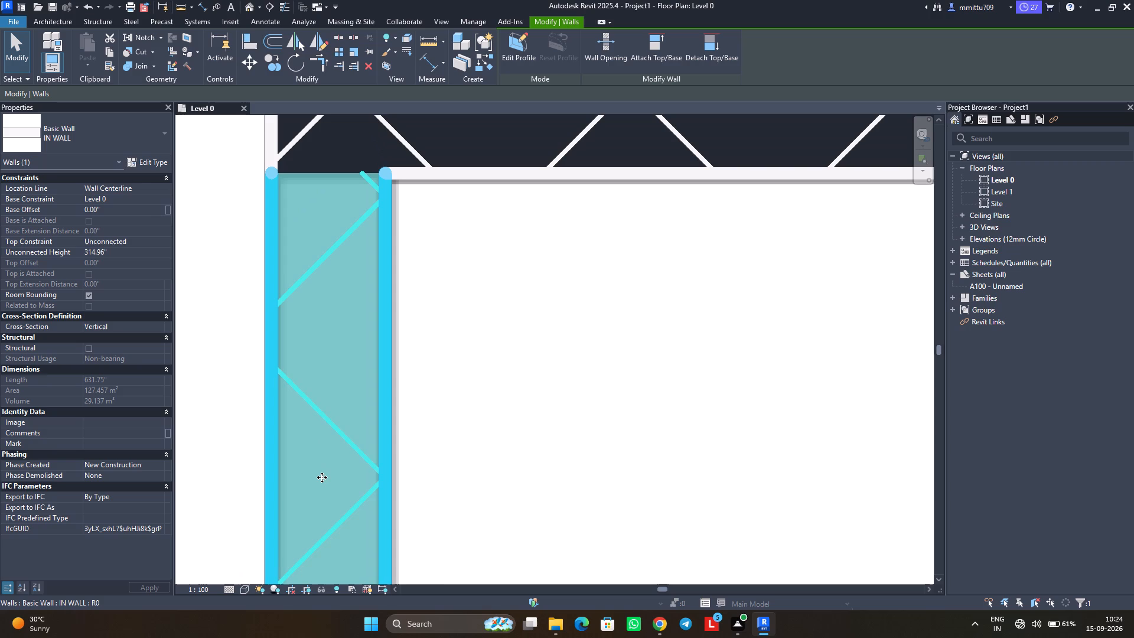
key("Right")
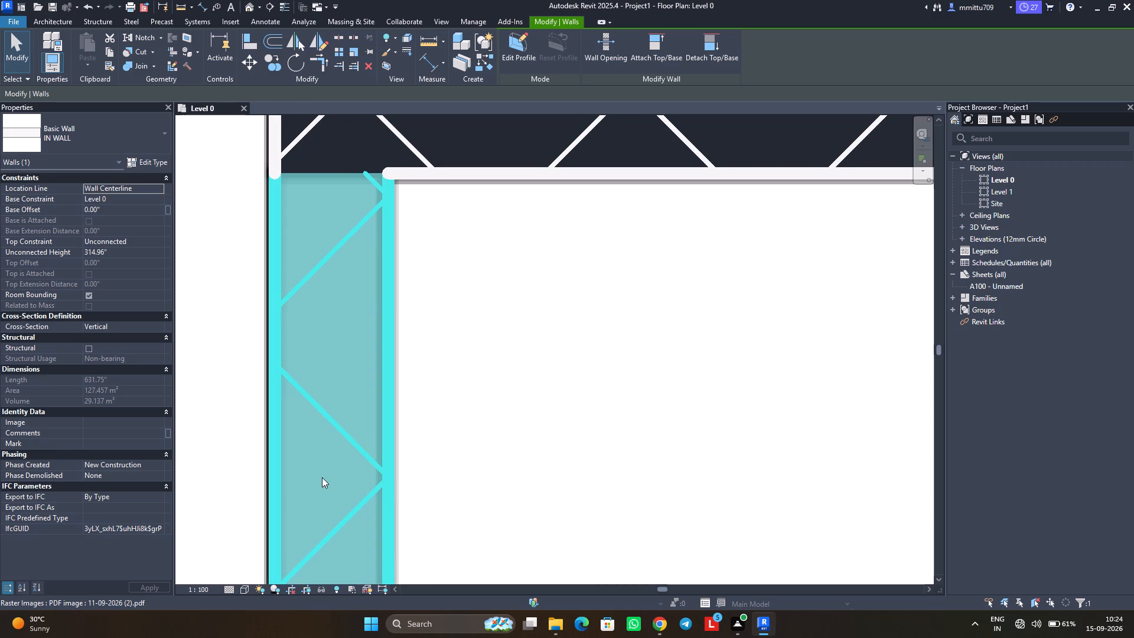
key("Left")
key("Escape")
Examine the walls around Bedroom-1, the kitchen and the utility against the plan's wall lines.
scroll(322, 474, "down", 4)
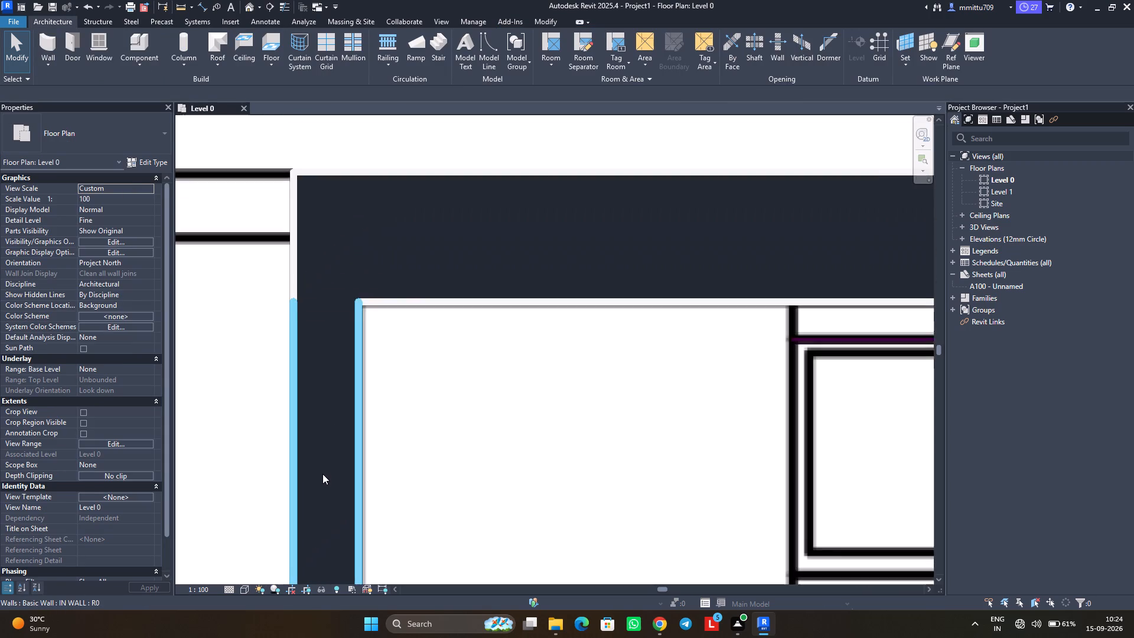
scroll(322, 474, "down", 2)
middle_click_drag(312, 452, 389, 414)
scroll(312, 452, "down", 1)
scroll(366, 393, "up", 1)
scroll(366, 393, "down", 2)
scroll(365, 392, "up", 1)
scroll(365, 392, "down", 6)
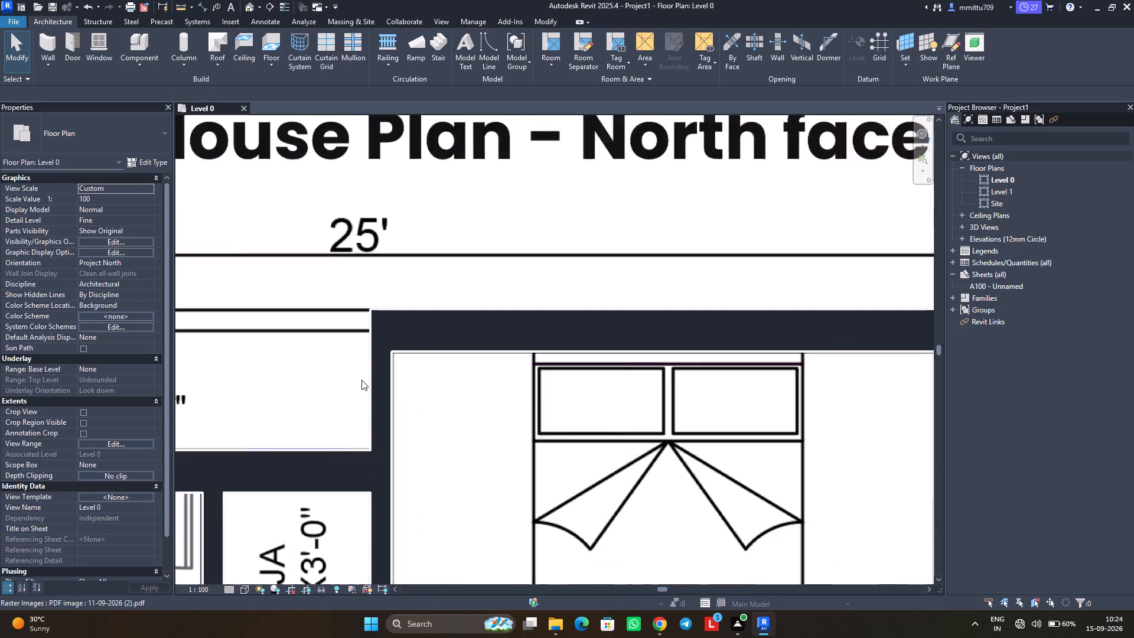
scroll(361, 380, "up", 1)
scroll(361, 380, "down", 9)
middle_click_drag(372, 420, 488, 400)
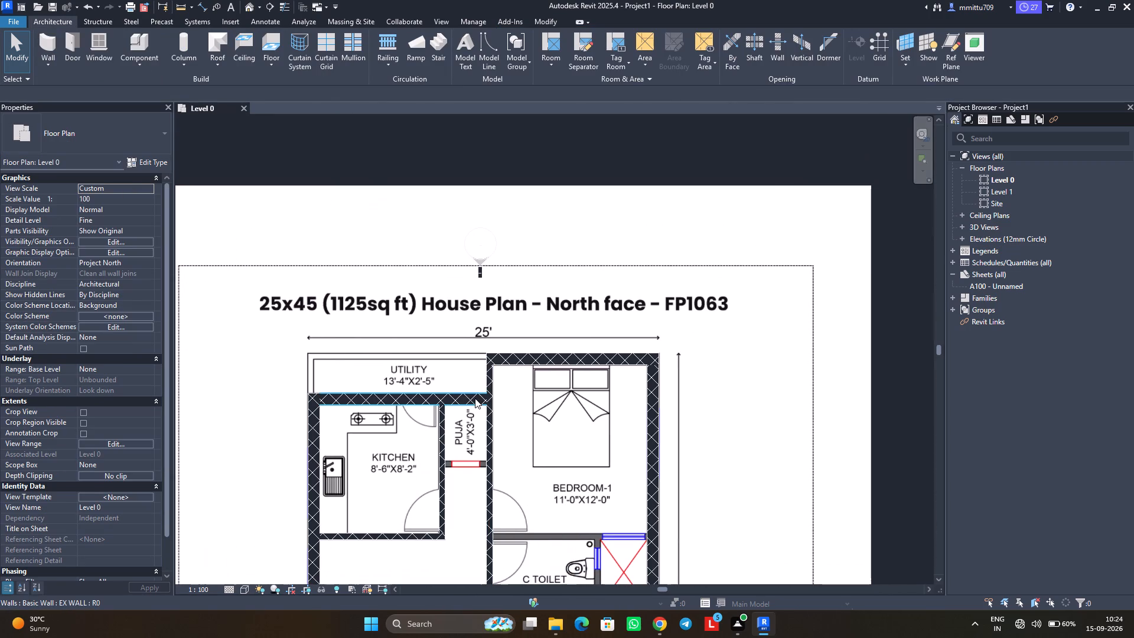
Draw a straight IN WALL along the utility's north side, from Bedroom-1's northwest corner to the utility's northwest corner.
key("w")
key("a")
scroll(486, 354, "up", 4)
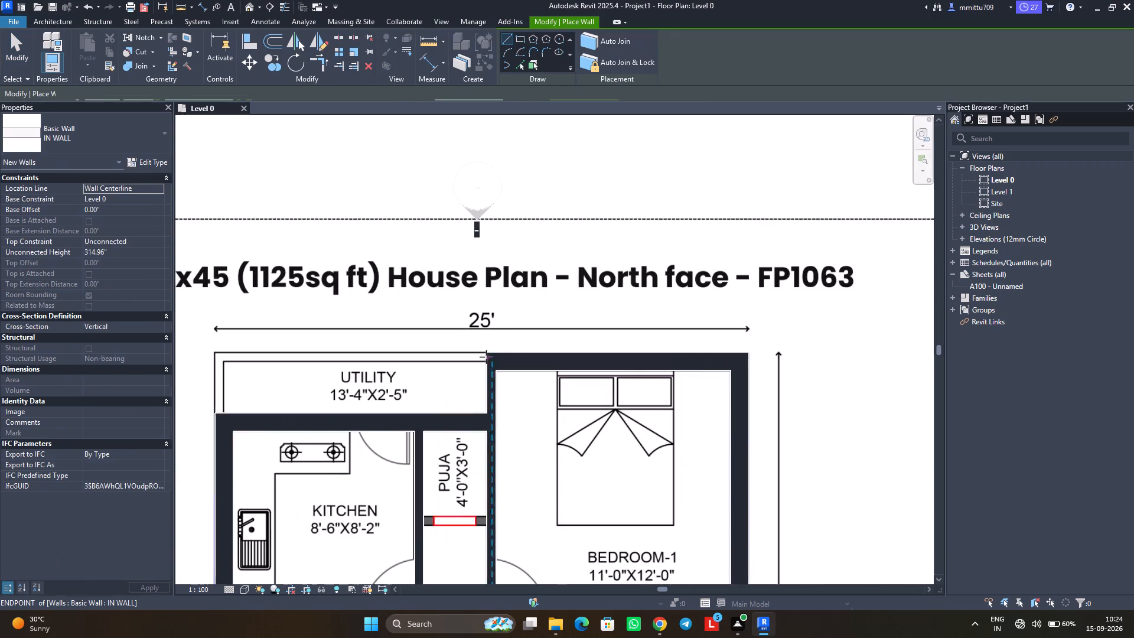
scroll(486, 357, "up", 1)
scroll(486, 357, "down", 1)
scroll(486, 357, "up", 13)
scroll(486, 357, "down", 1)
scroll(486, 357, "up", 5)
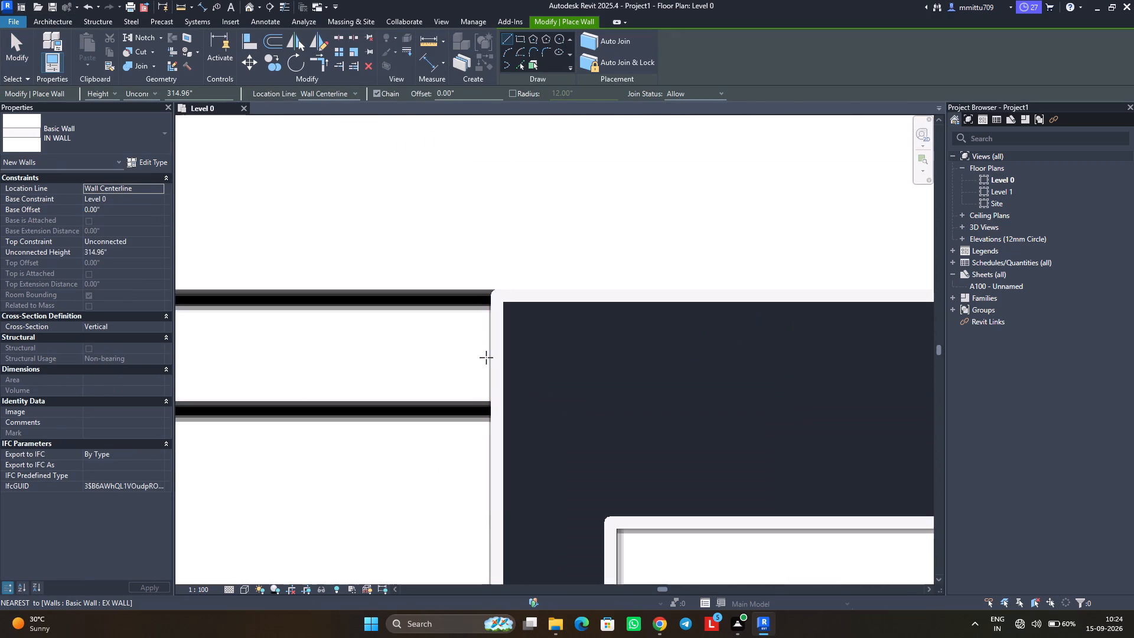
scroll(486, 357, "up", 4)
left_click(503, 349)
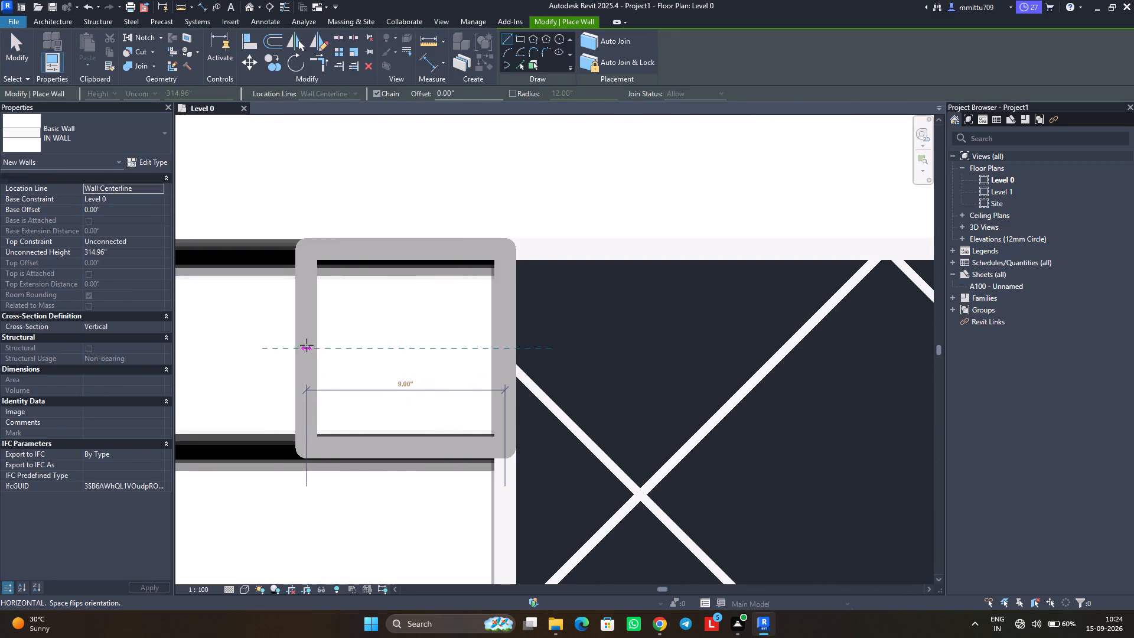
middle_click_drag(277, 351, 812, 365)
middle_click_drag(259, 359, 306, 362)
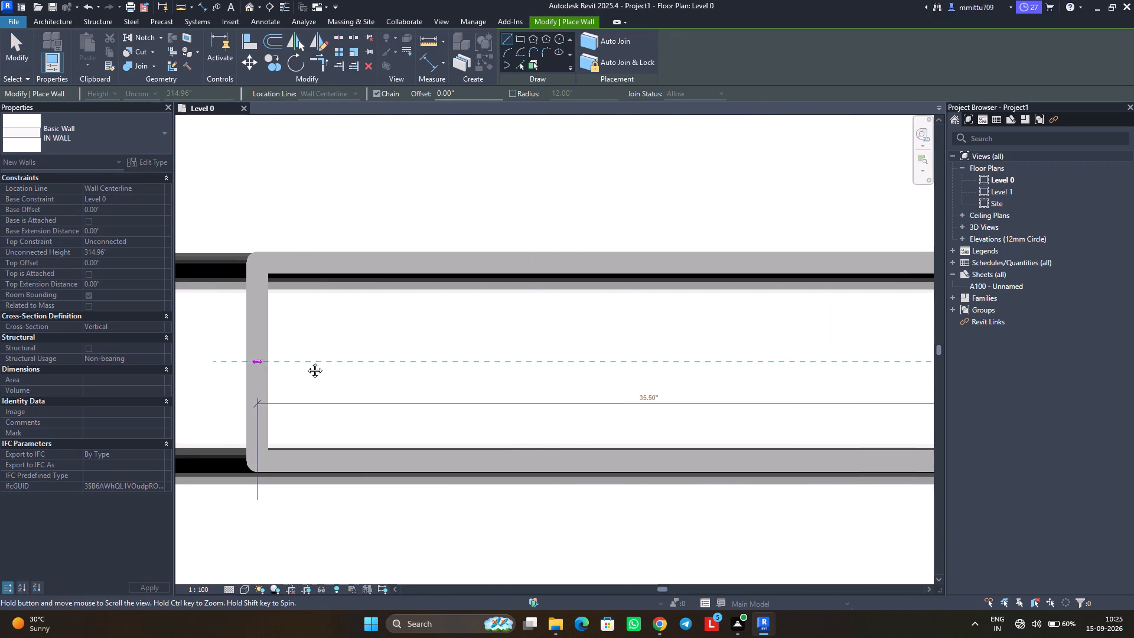
middle_click_drag(306, 362, 691, 346)
scroll(281, 360, "down", 9)
scroll(281, 360, "up", 2)
scroll(271, 358, "down", 1)
middle_click_drag(270, 358, 649, 356)
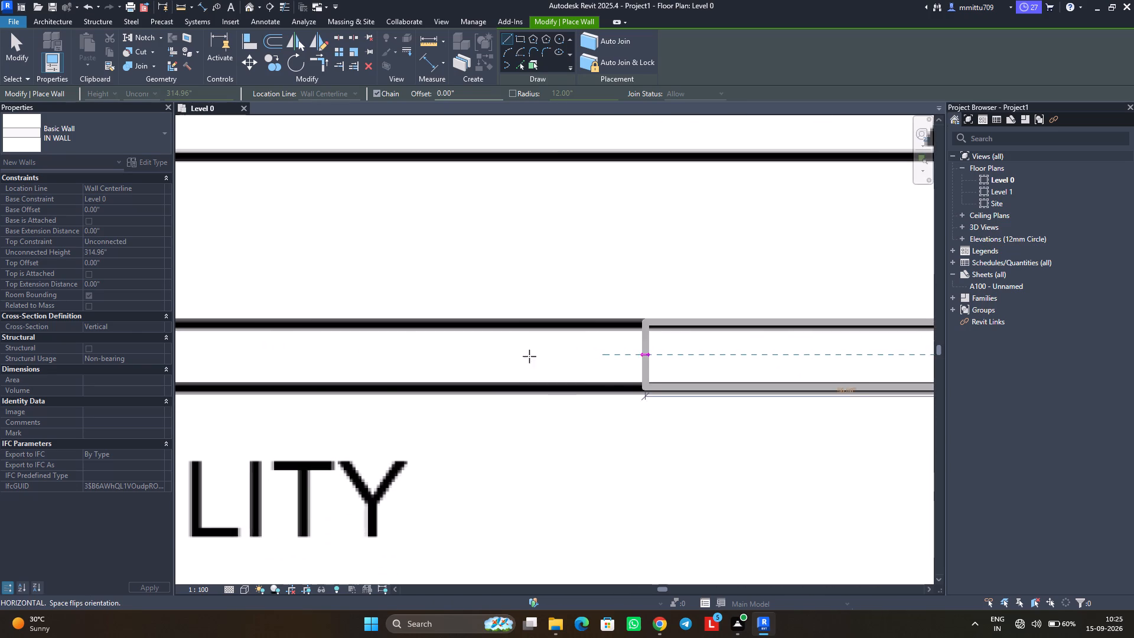
middle_click_drag(124, 333, 664, 337)
middle_click_drag(347, 356, 764, 364)
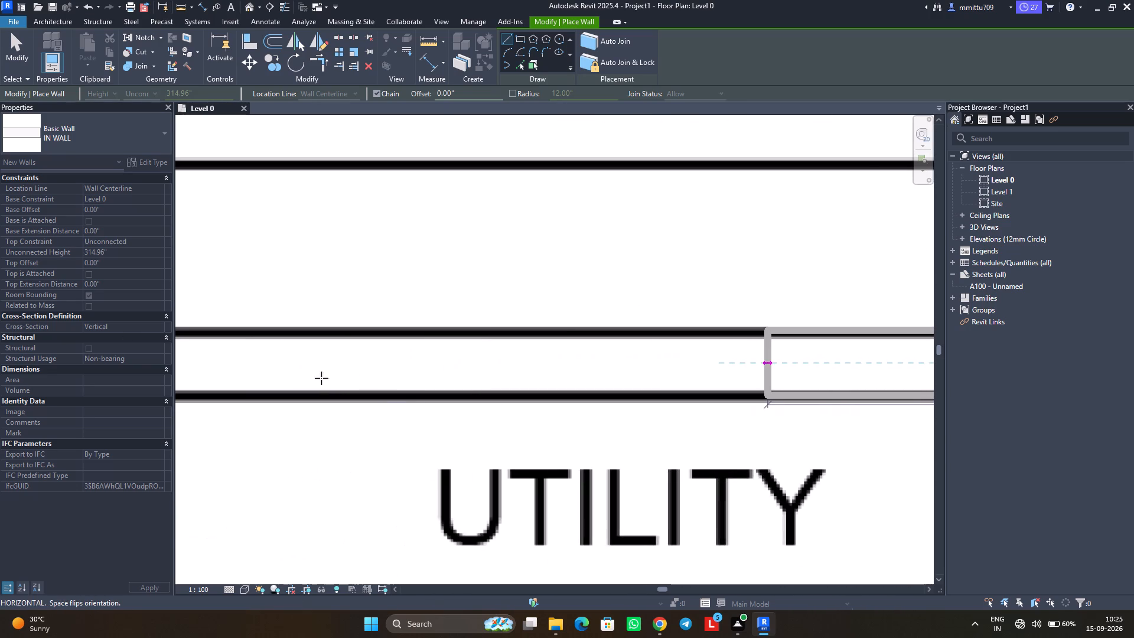
scroll(295, 378, "down", 8)
scroll(295, 377, "up", 1)
middle_click_drag(290, 376, 636, 366)
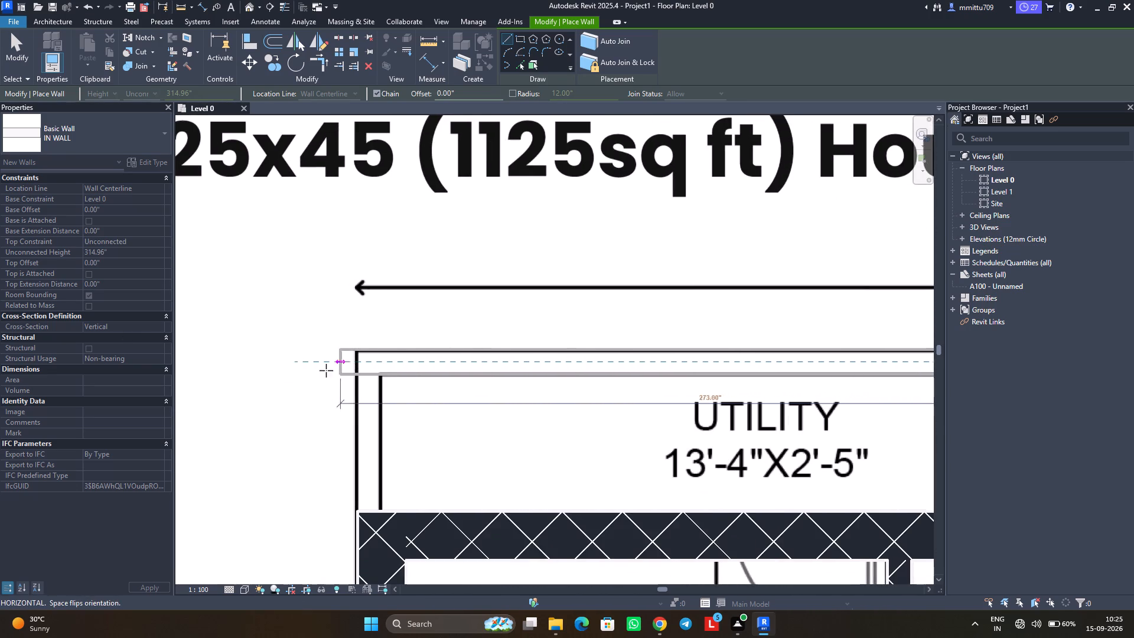
left_click(368, 366)
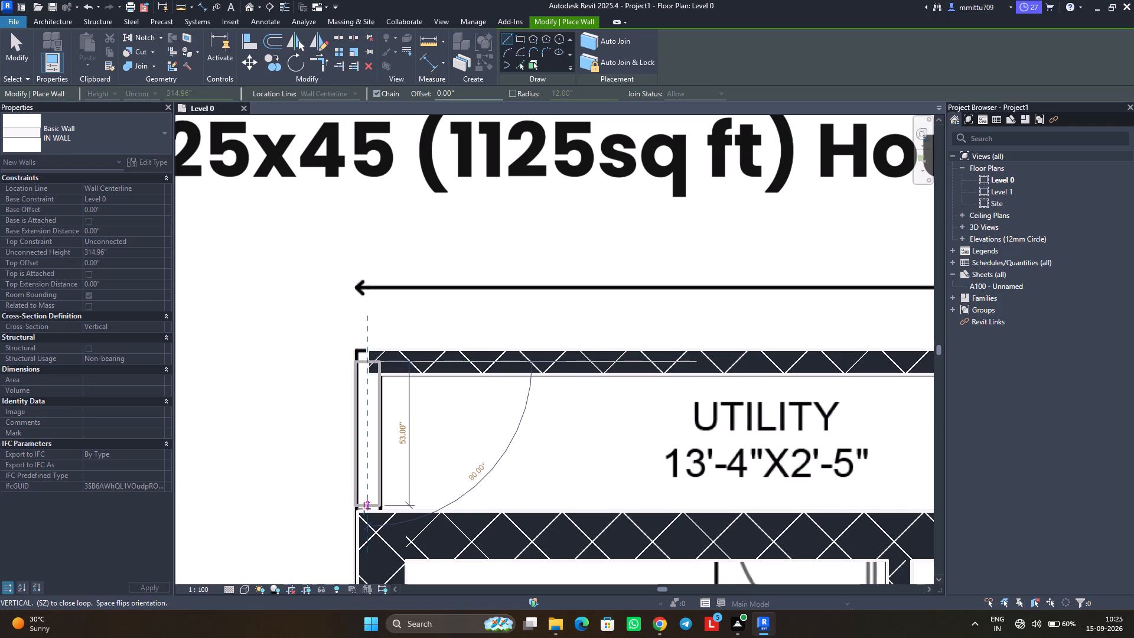
key("Escape")
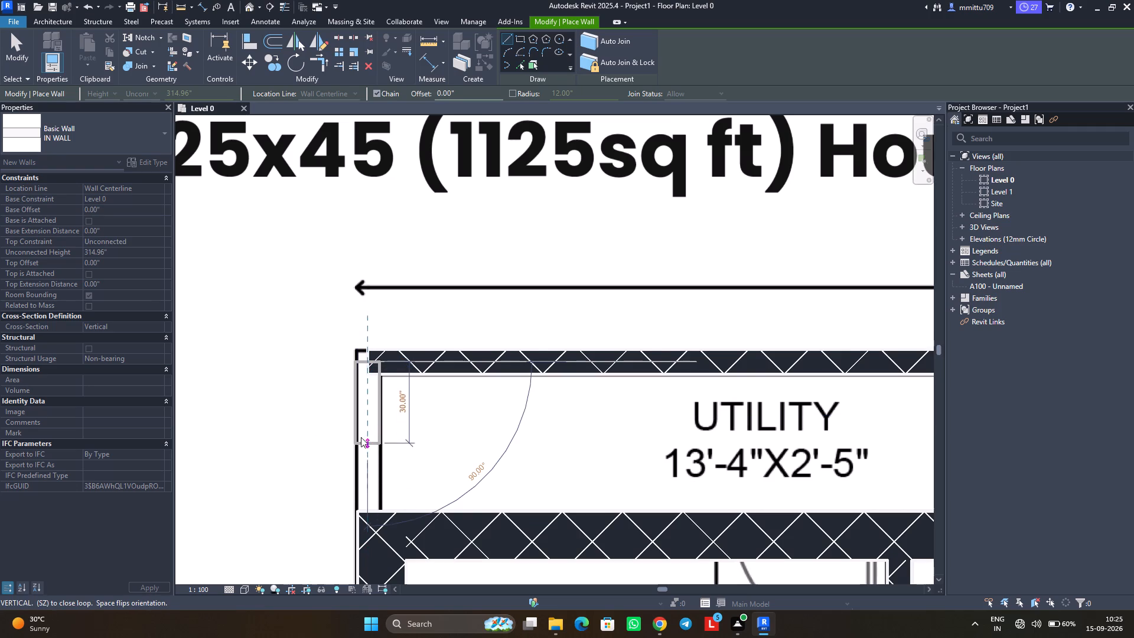
Draw an IN WALL about 64 inches long down the utility's west side to the EX WALL north of the kitchen.
left_click(368, 361)
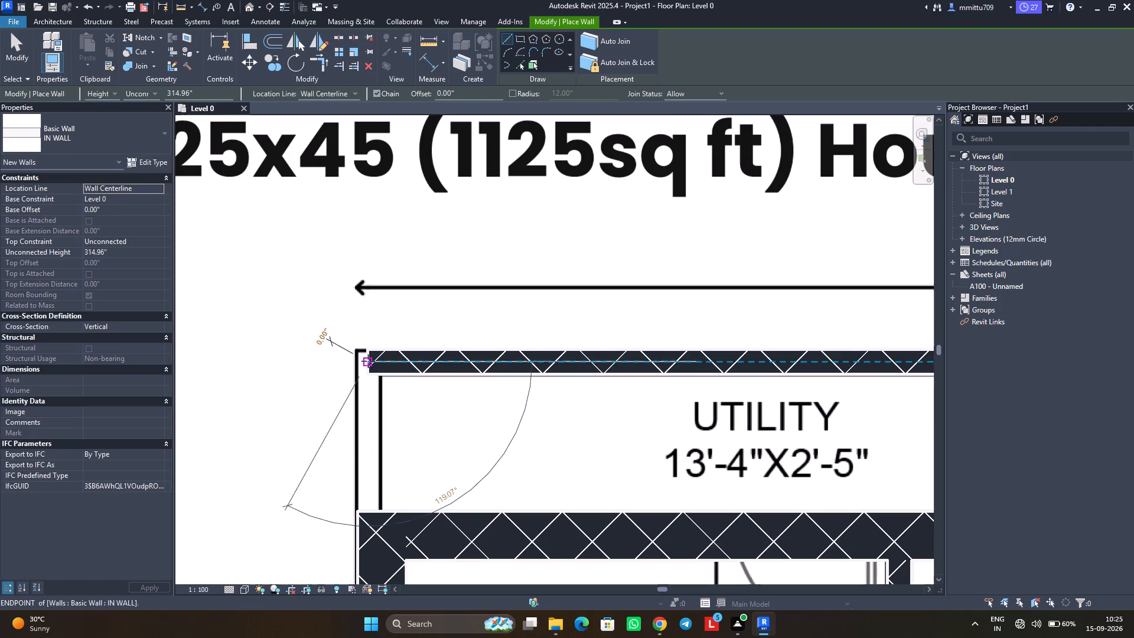
left_click(368, 512)
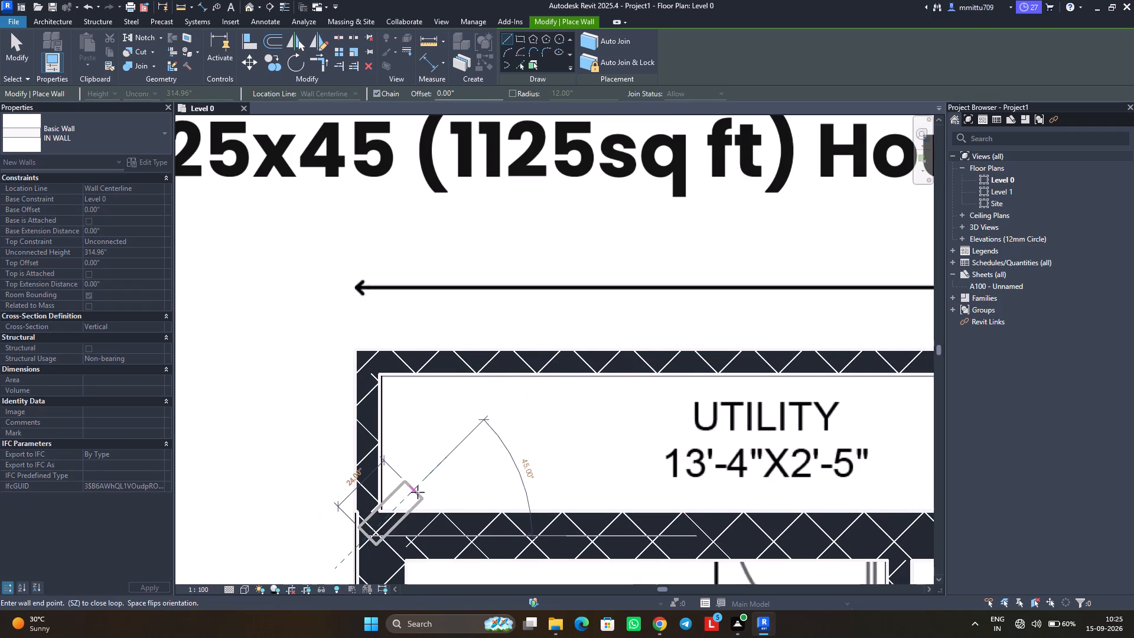
key("Escape")
key("Escape")
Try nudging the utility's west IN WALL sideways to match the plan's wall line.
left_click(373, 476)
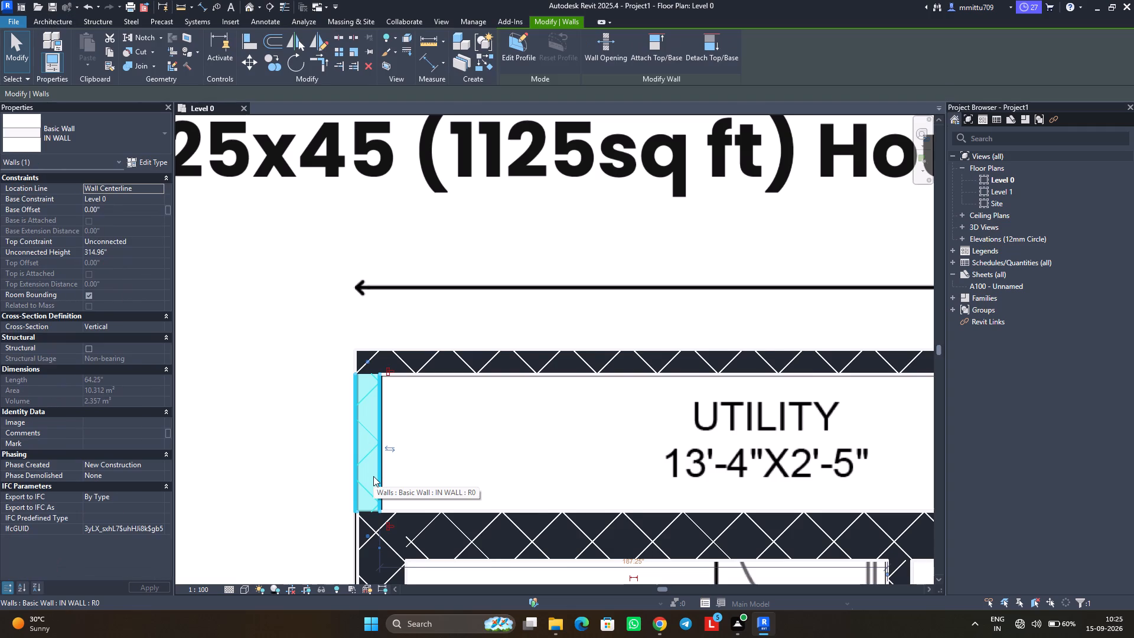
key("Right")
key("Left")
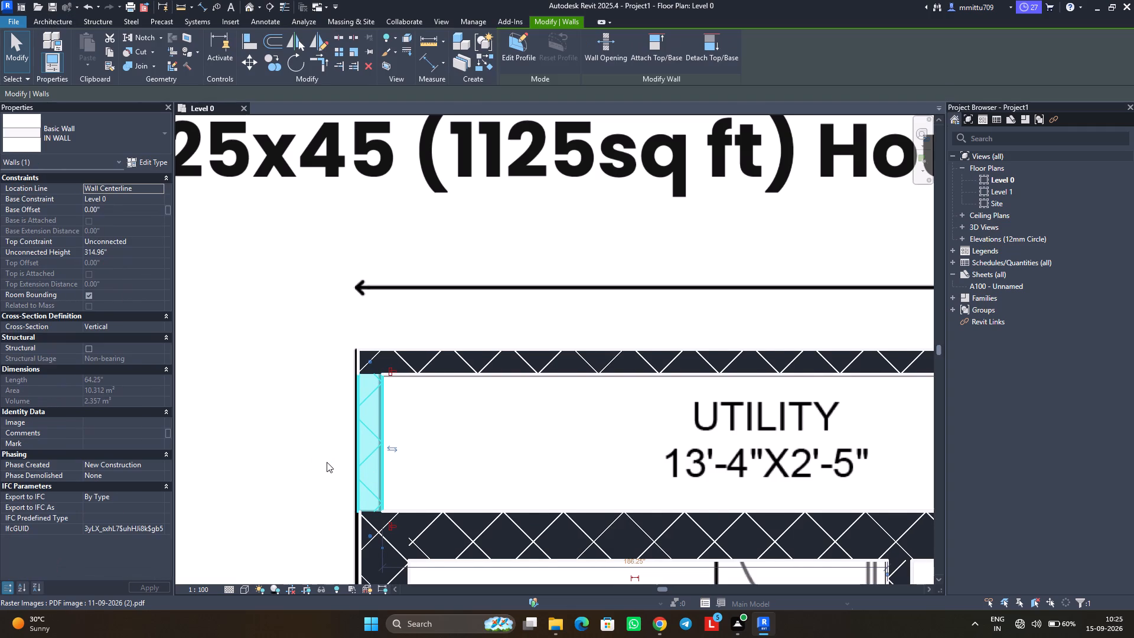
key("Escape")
Align the outer face of the kitchen's west EX WALL with the outer face of the utility's west IN WALL.
scroll(346, 485, "up", 2)
scroll(354, 491, "down", 1)
scroll(354, 491, "up", 4)
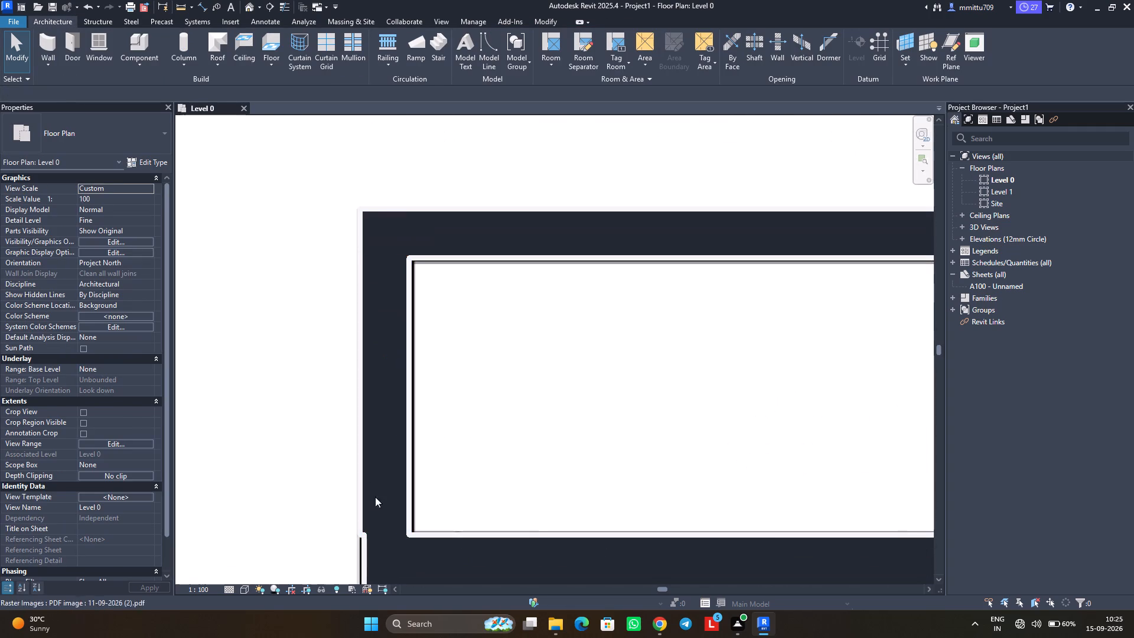
middle_click_drag(415, 518, 415, 470)
scroll(415, 470, "up", 1)
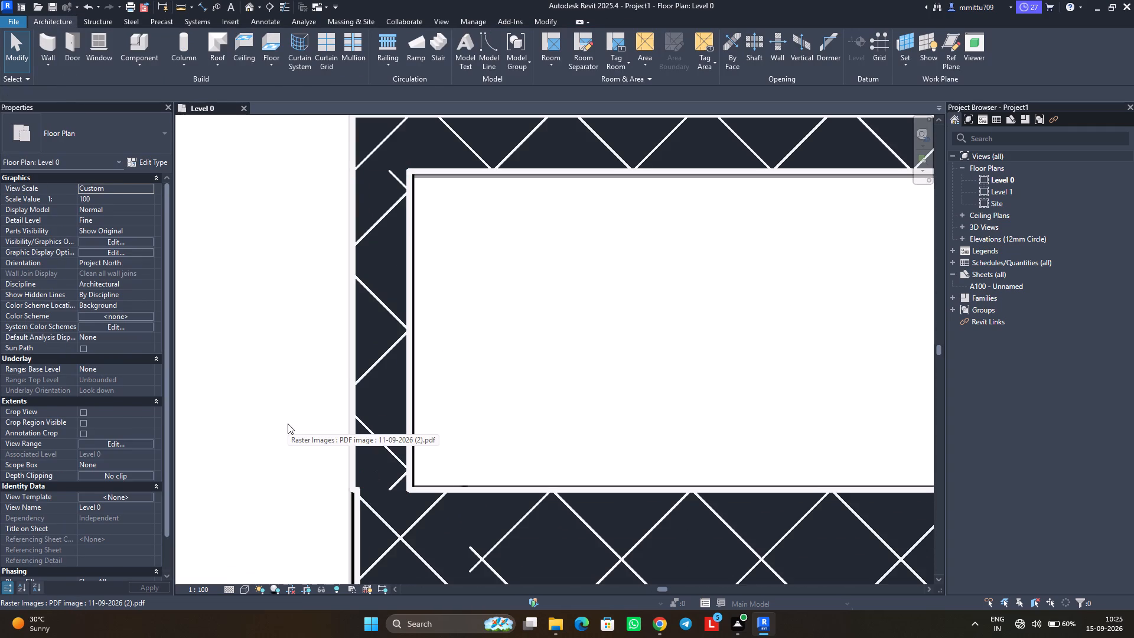
type("AL")
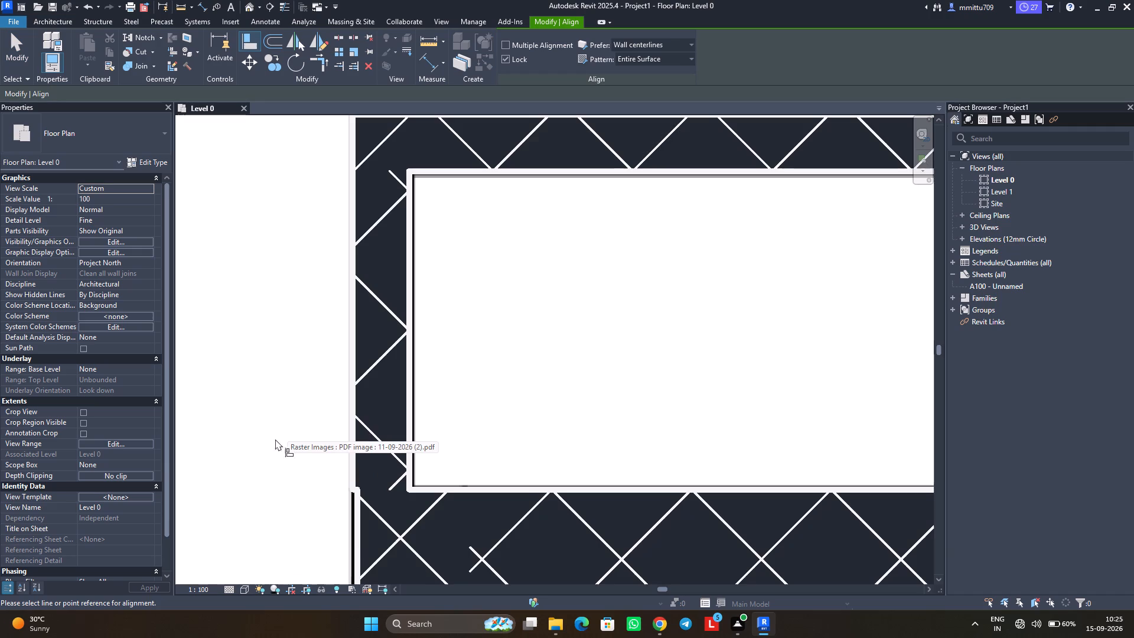
left_click(347, 466)
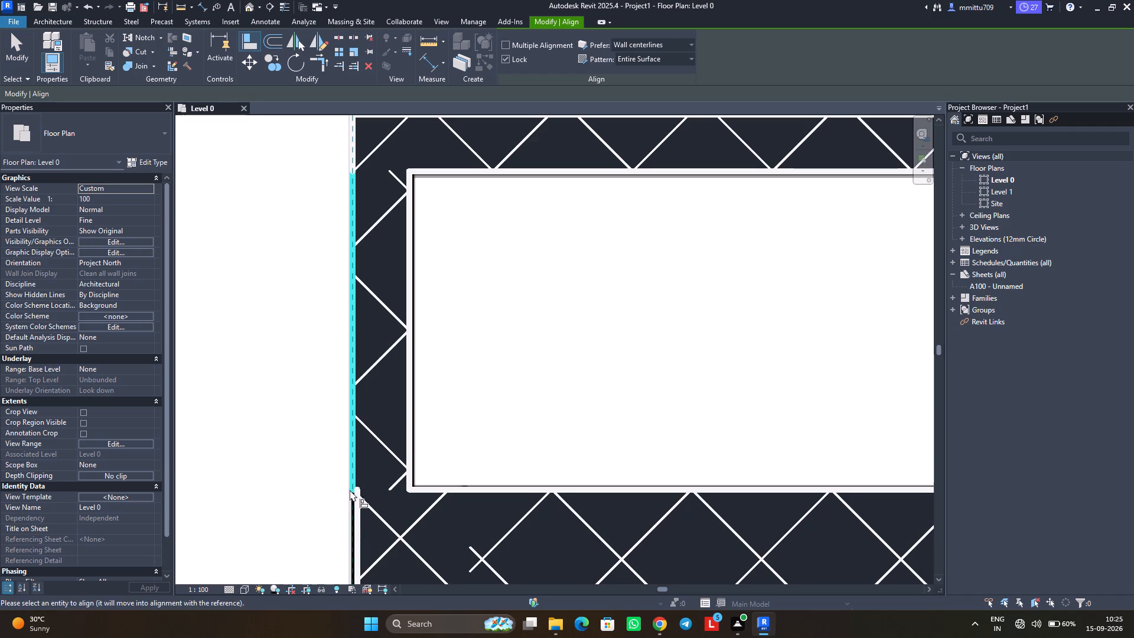
left_click(354, 507)
key("Escape")
key("Escape")
Review the whole ground floor plan for wall lines that still have no modelled wall.
scroll(369, 530, "down", 4)
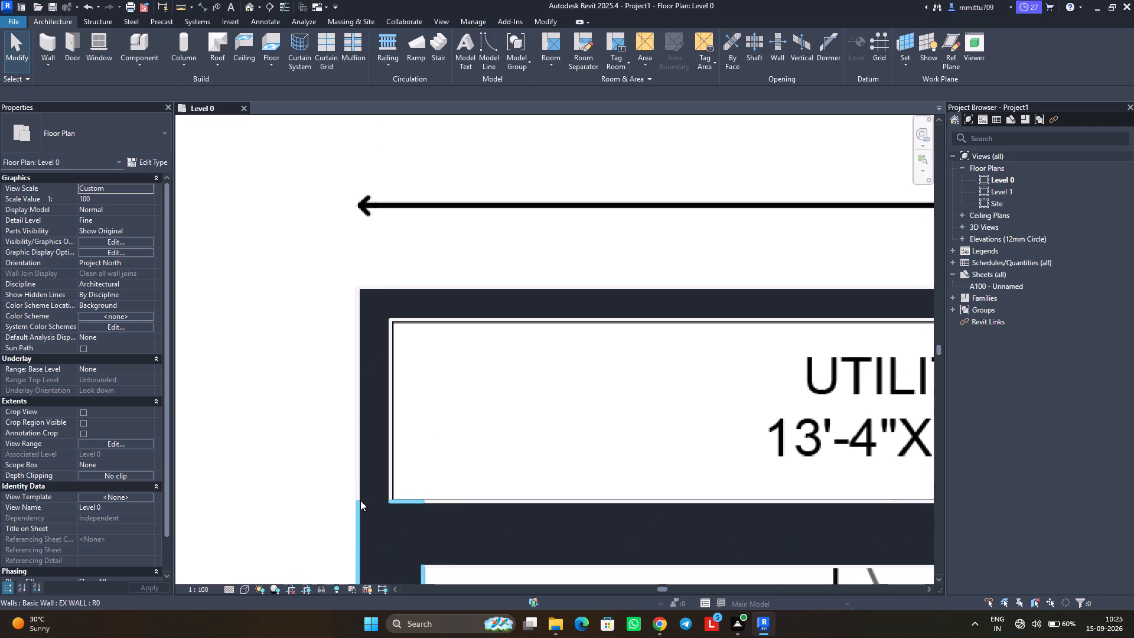
scroll(385, 493, "down", 1)
scroll(385, 493, "up", 1)
scroll(386, 494, "down", 5)
scroll(386, 497, "up", 1)
scroll(386, 497, "down", 2)
scroll(388, 505, "up", 1)
scroll(389, 509, "down", 2)
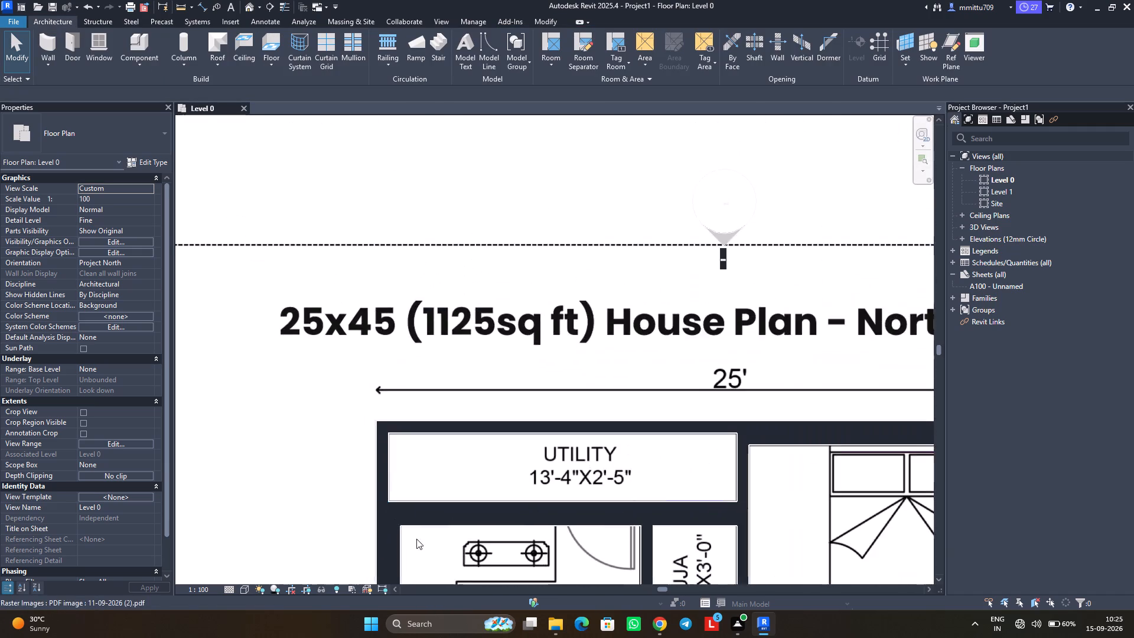
middle_click_drag(416, 539, 356, 325)
scroll(351, 524, "down", 4)
middle_click_drag(348, 515, 333, 341)
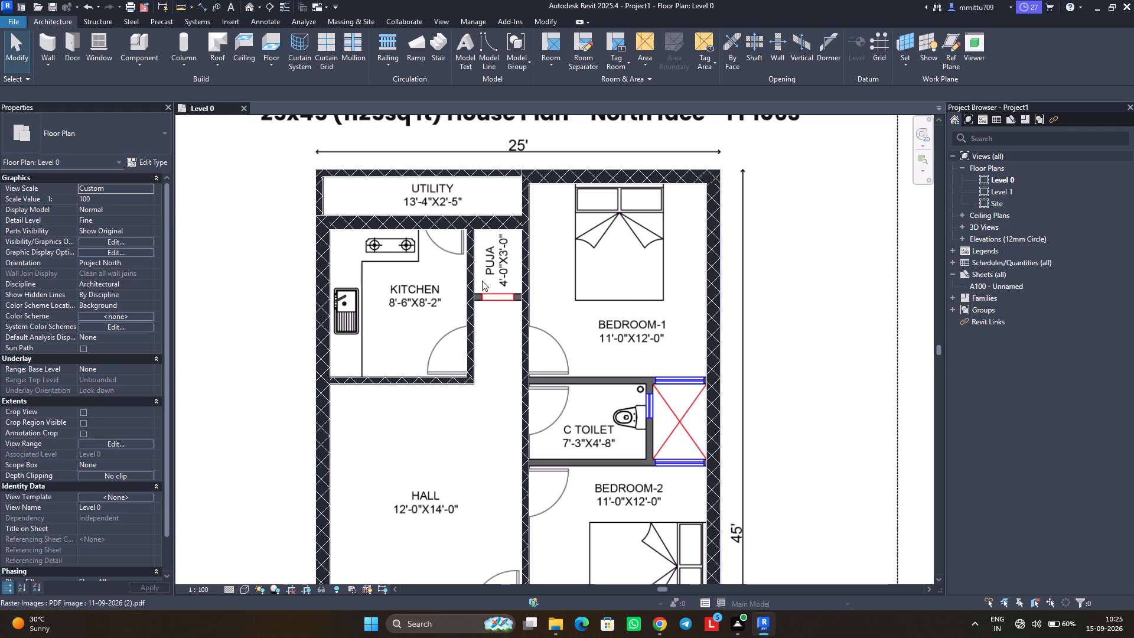
scroll(492, 310, "down", 4)
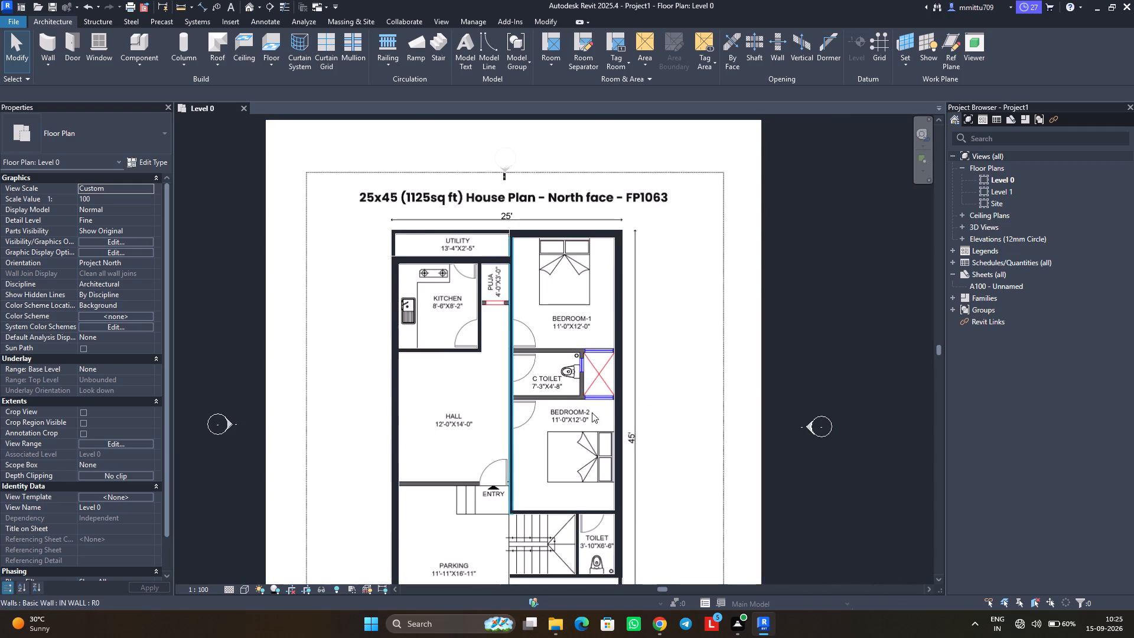
middle_click_drag(595, 467, 548, 360)
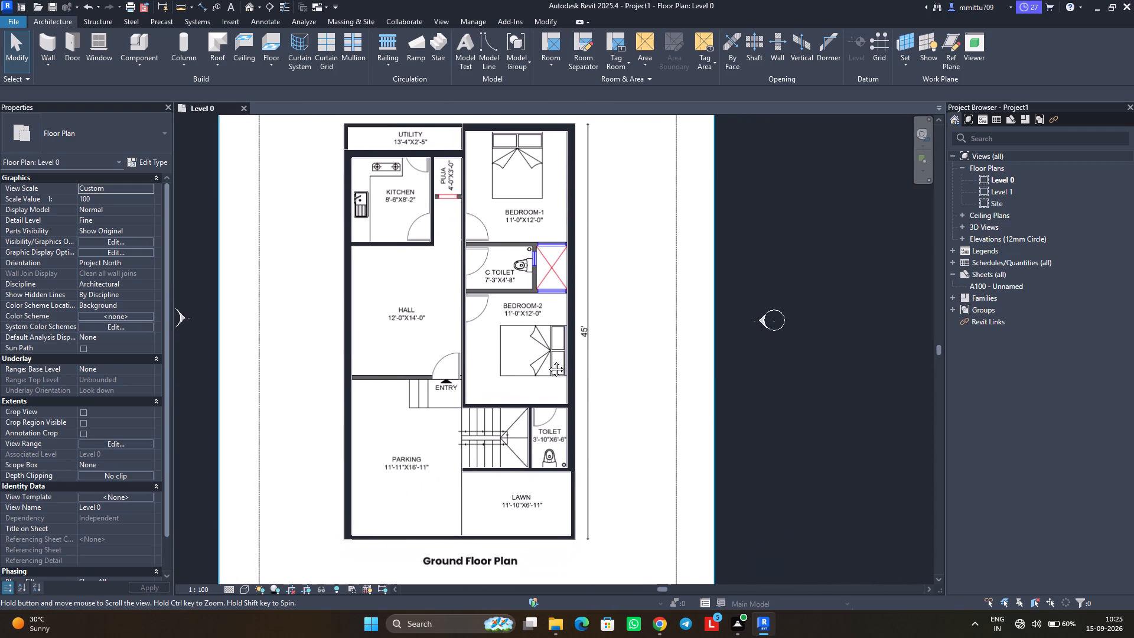
middle_click_drag(548, 360, 548, 396)
Draw an IN WALL along the hall's south side, from the west EX WALL past the entry door to the long central IN WALL.
key("w")
key("a")
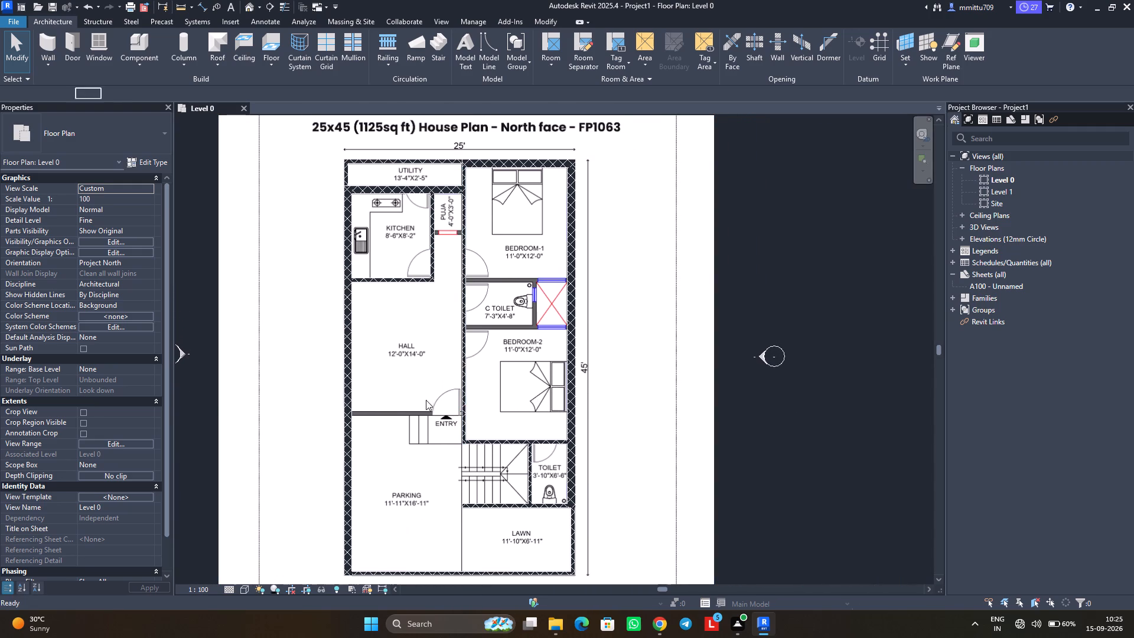
scroll(340, 413, "up", 5)
scroll(343, 413, "down", 1)
scroll(343, 413, "up", 6)
scroll(358, 413, "down", 1)
scroll(358, 413, "up", 2)
scroll(358, 413, "down", 1)
scroll(358, 413, "up", 4)
scroll(359, 413, "down", 1)
left_click(396, 415)
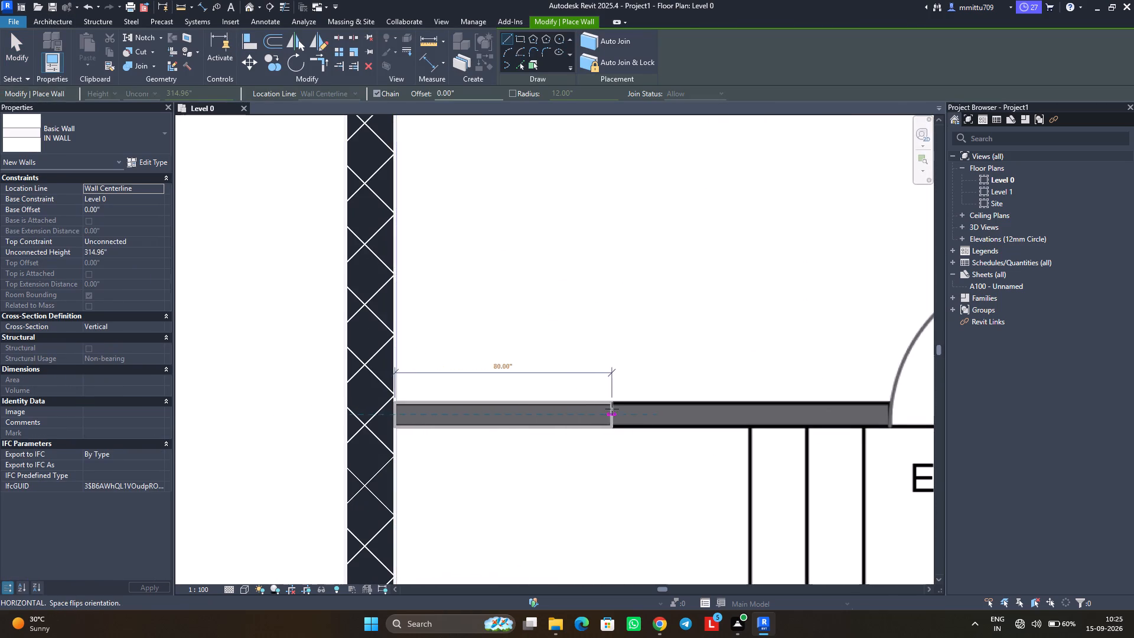
middle_click_drag(612, 409, 309, 432)
middle_click_drag(687, 441, 506, 459)
scroll(506, 459, "up", 1)
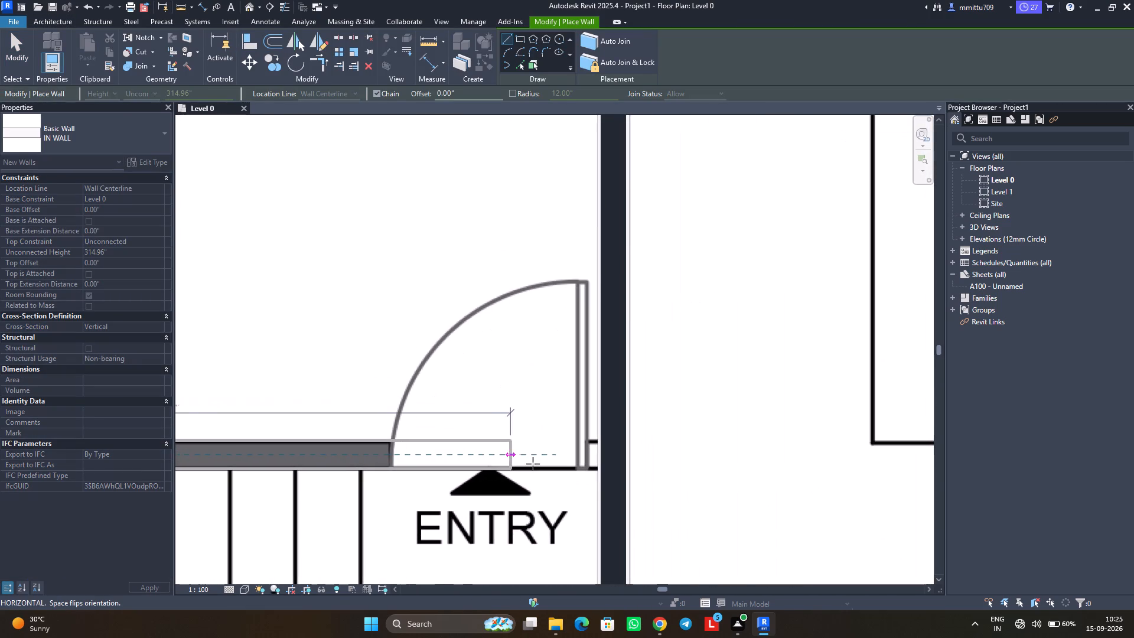
left_click(597, 463)
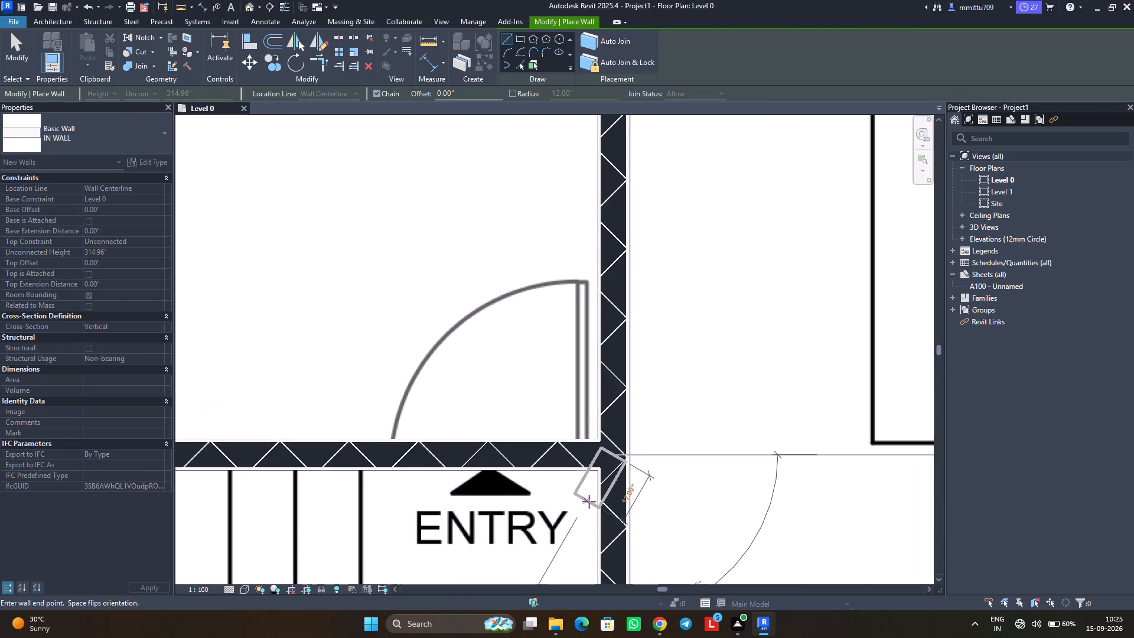
key("Escape")
Draw an IN WALL about 230 inches long between Bedroom-1 and the C Toilet, from the central IN WALL to the east EX WALL.
middle_click_drag(656, 479, 243, 471)
scroll(400, 405, "down", 5)
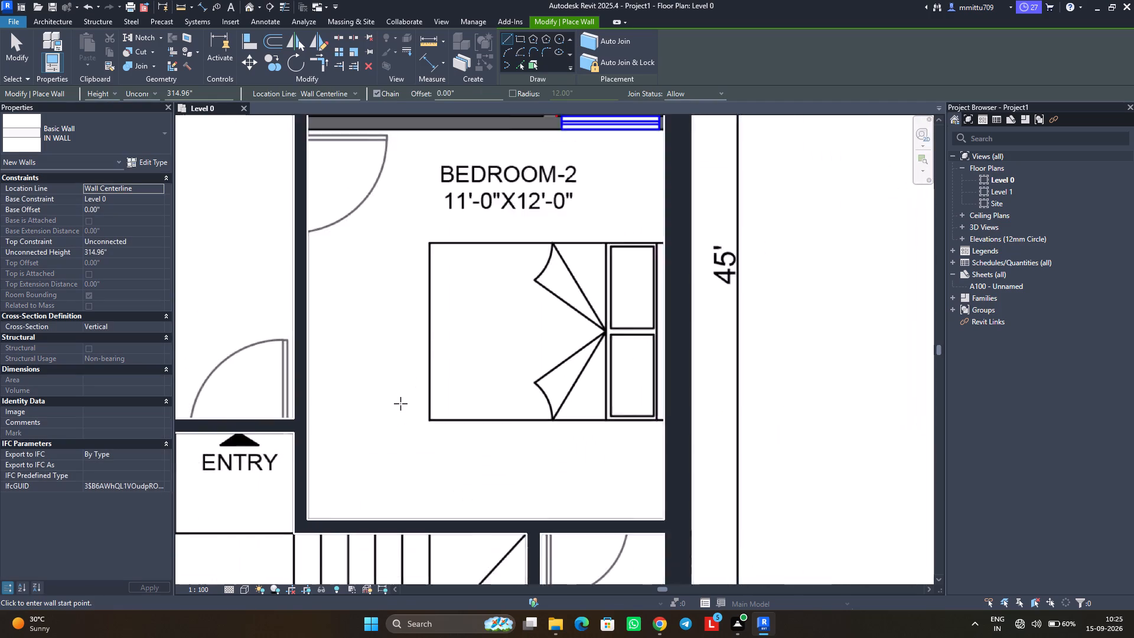
scroll(400, 403, "down", 3)
scroll(400, 403, "up", 1)
scroll(398, 402, "down", 5)
middle_click_drag(356, 294, 379, 428)
scroll(401, 328, "up", 5)
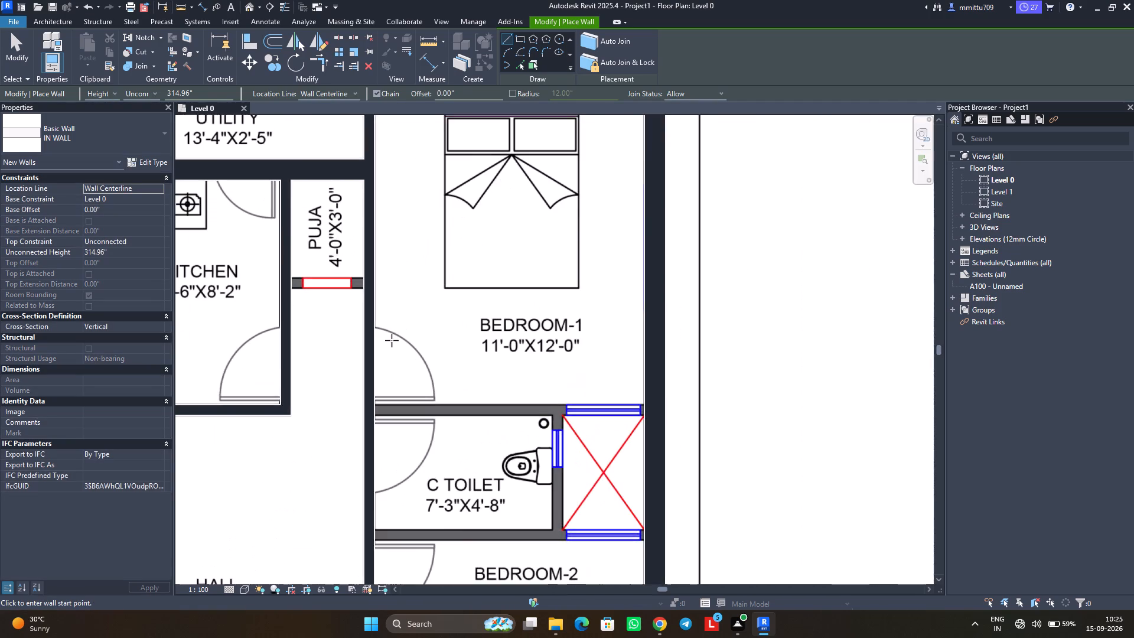
scroll(383, 377, "down", 2)
scroll(383, 377, "up", 3)
scroll(379, 400, "down", 1)
scroll(379, 401, "up", 1)
scroll(376, 411, "down", 1)
scroll(376, 411, "up", 1)
scroll(376, 411, "down", 2)
scroll(376, 411, "up", 6)
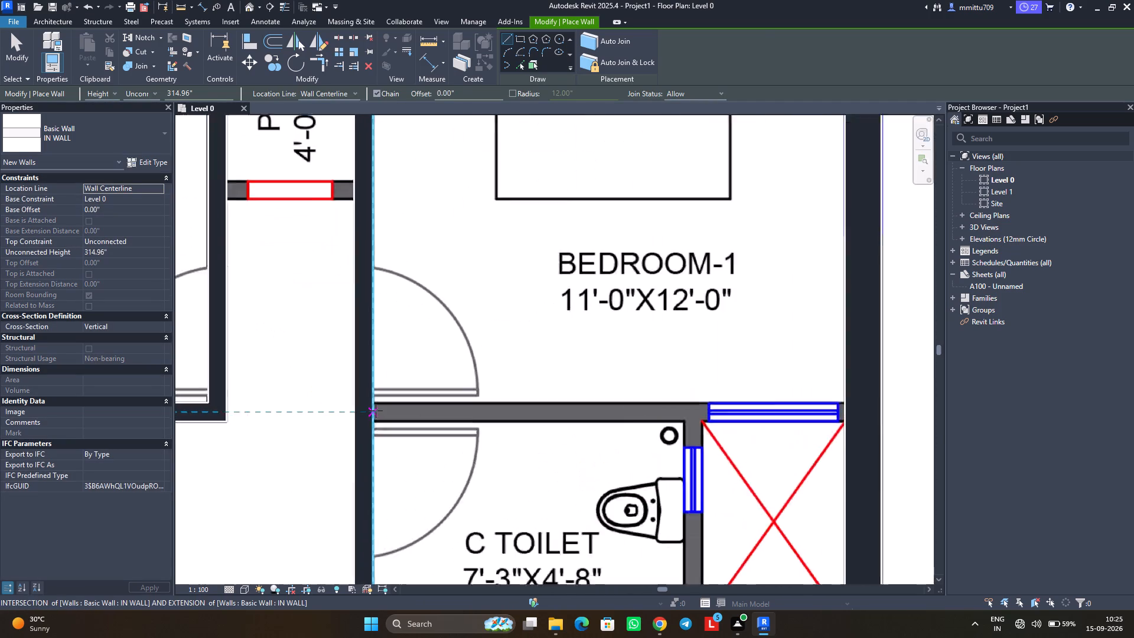
scroll(376, 411, "down", 1)
scroll(376, 411, "up", 3)
scroll(375, 411, "down", 2)
scroll(375, 411, "up", 4)
left_click(370, 414)
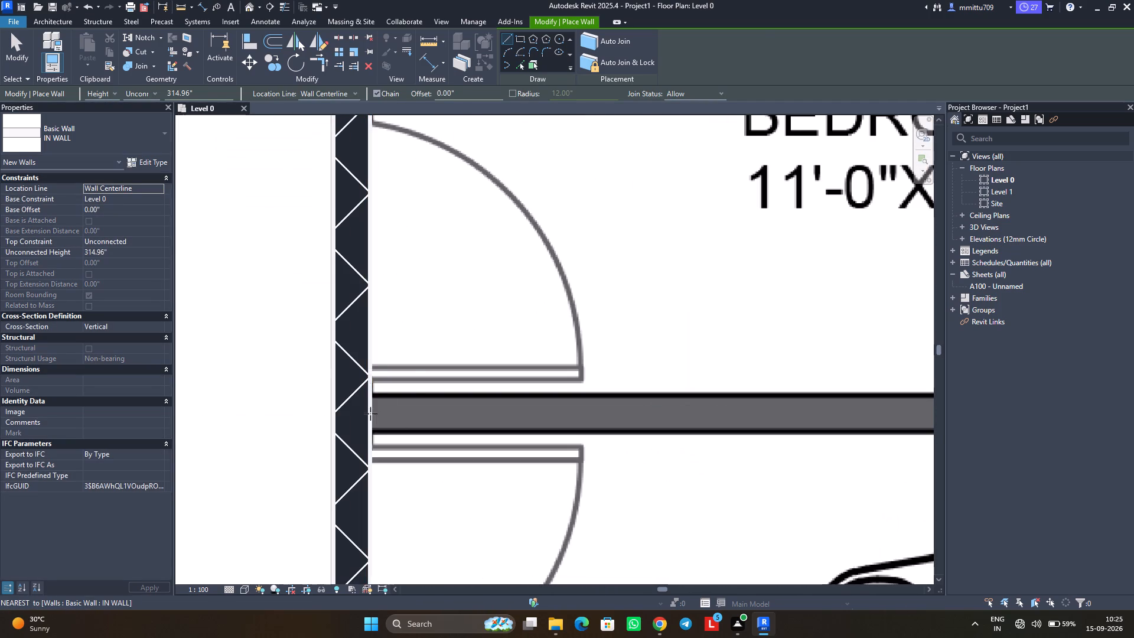
key("Escape")
scroll(380, 401, "up", 1)
scroll(378, 401, "down", 1)
scroll(374, 402, "up", 4)
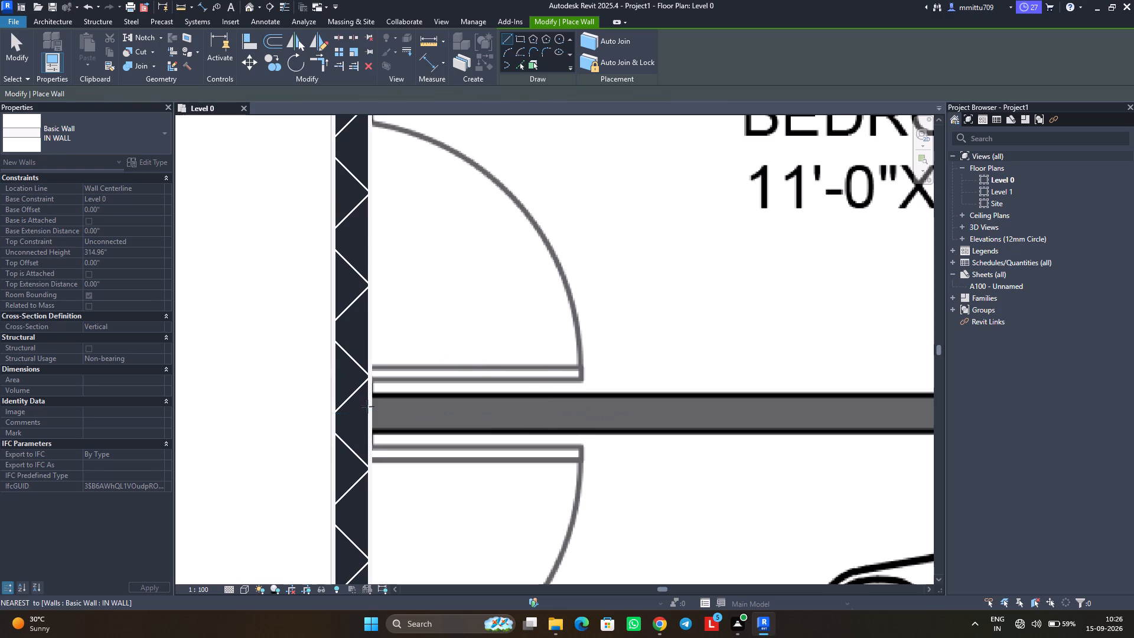
scroll(366, 410, "up", 3)
left_click(374, 427)
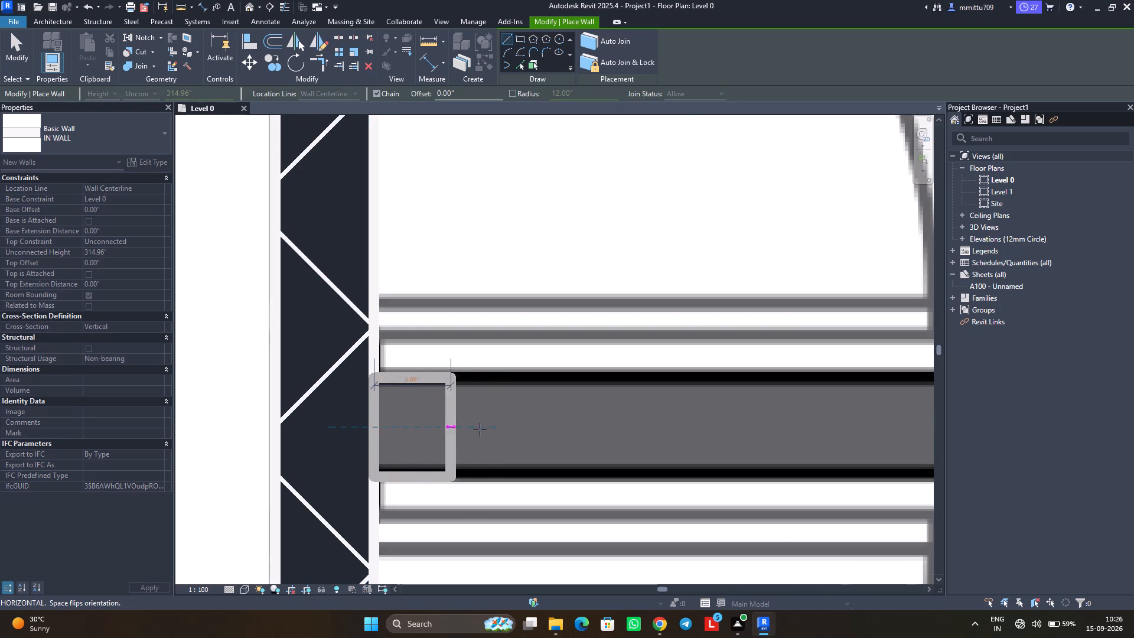
key("Escape")
left_click(372, 423)
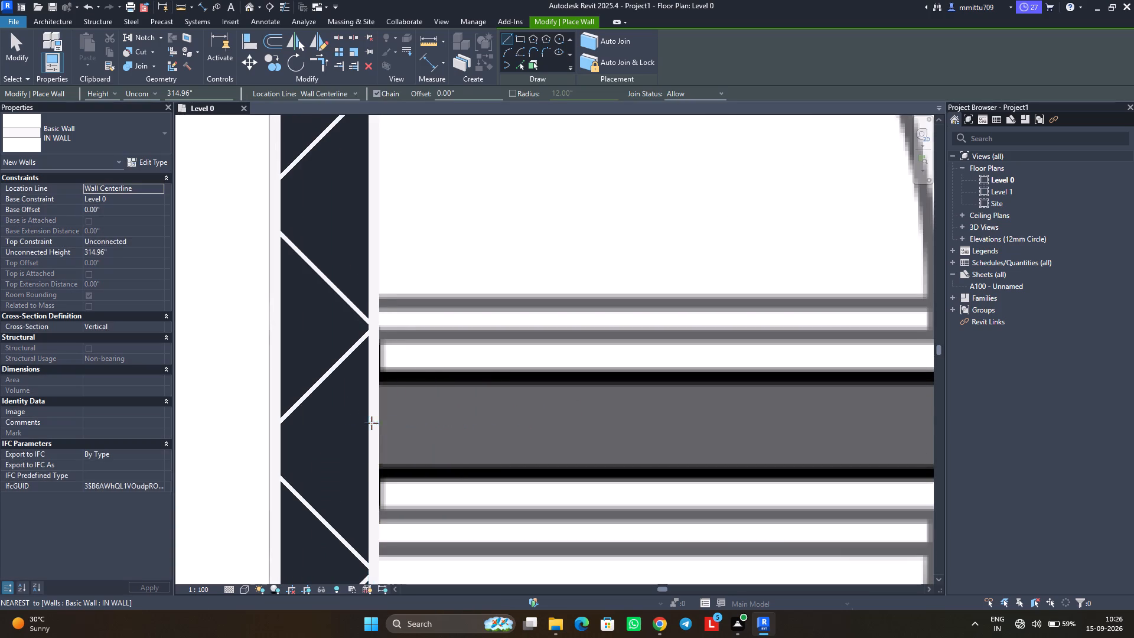
middle_click_drag(697, 422, 621, 430)
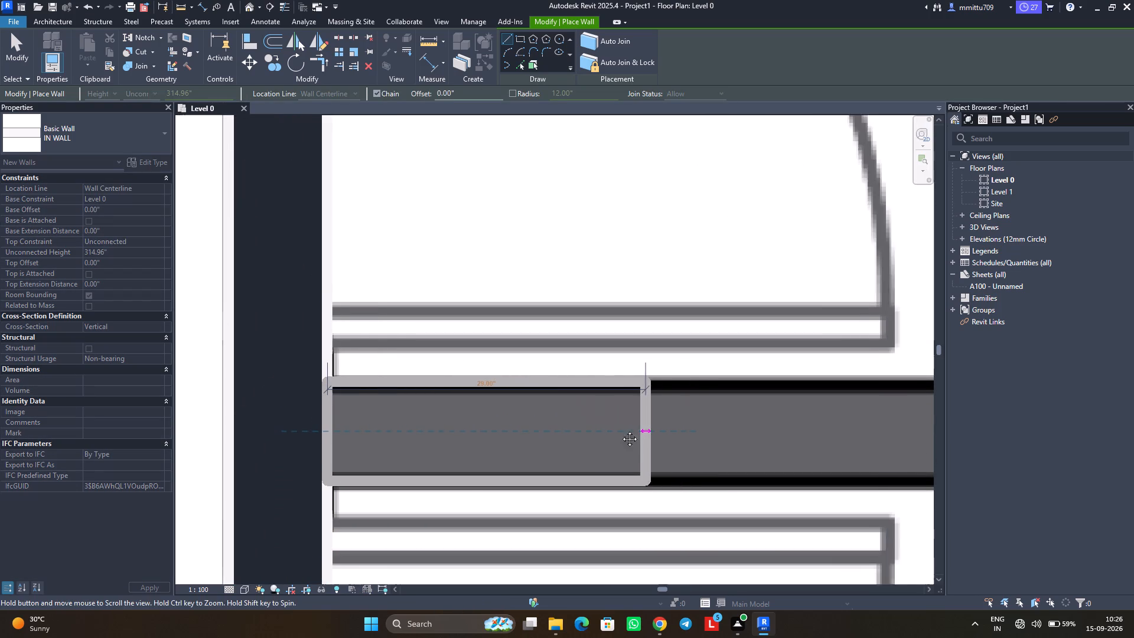
middle_click_drag(621, 430, 312, 419)
middle_click_drag(718, 428, 365, 405)
scroll(634, 426, "down", 1)
scroll(493, 423, "down", 5)
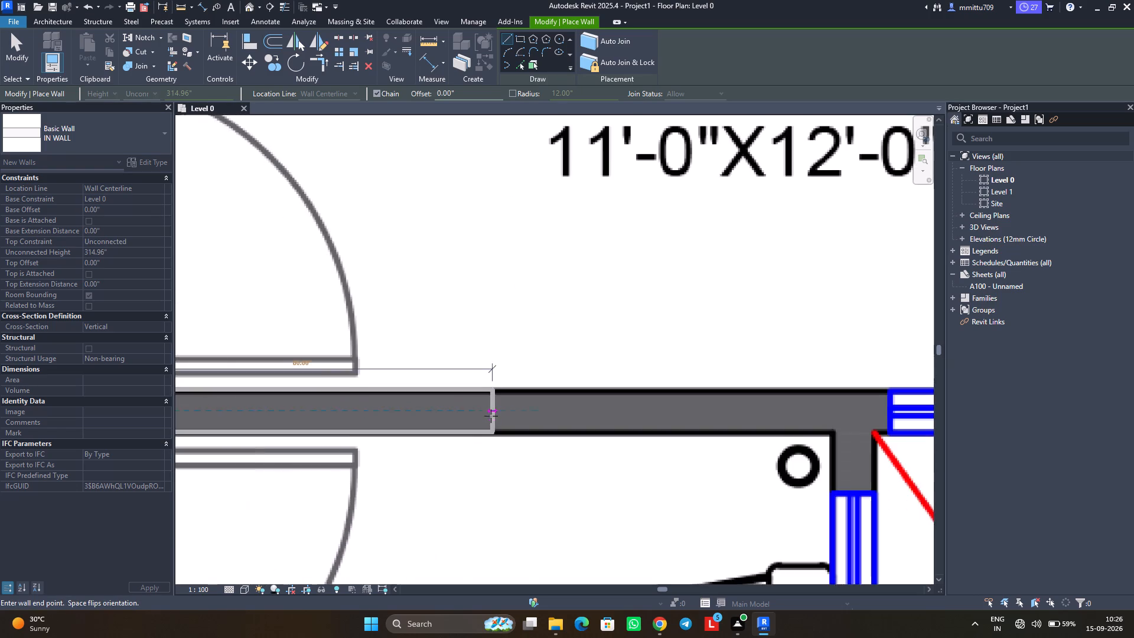
scroll(488, 408, "down", 4)
middle_click_drag(647, 415, 399, 399)
scroll(399, 399, "up", 1)
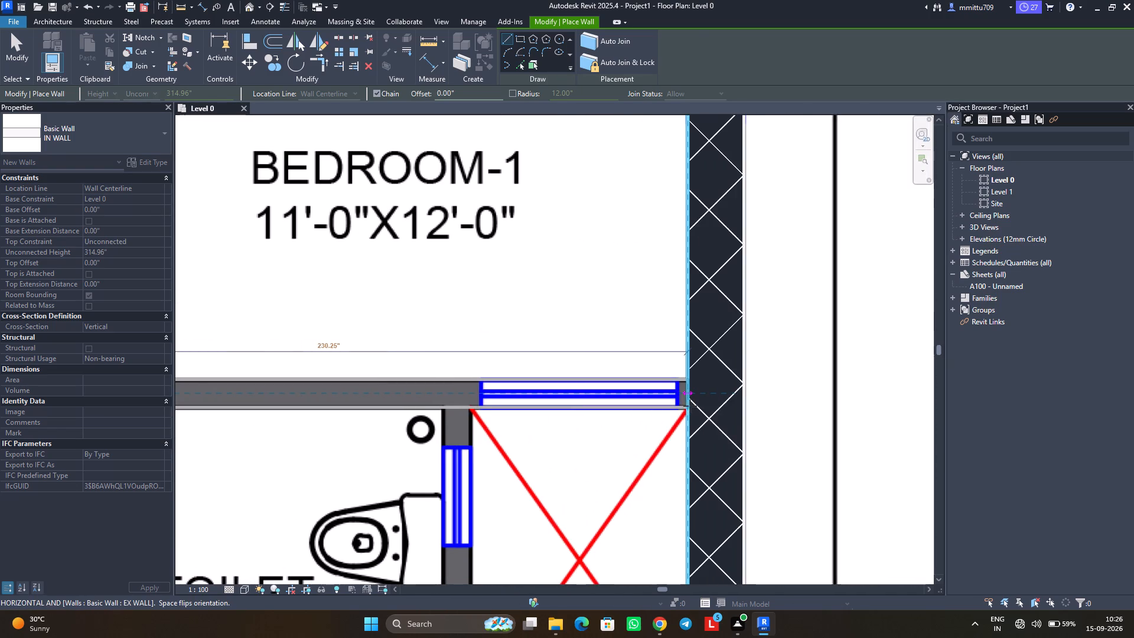
left_click(687, 407)
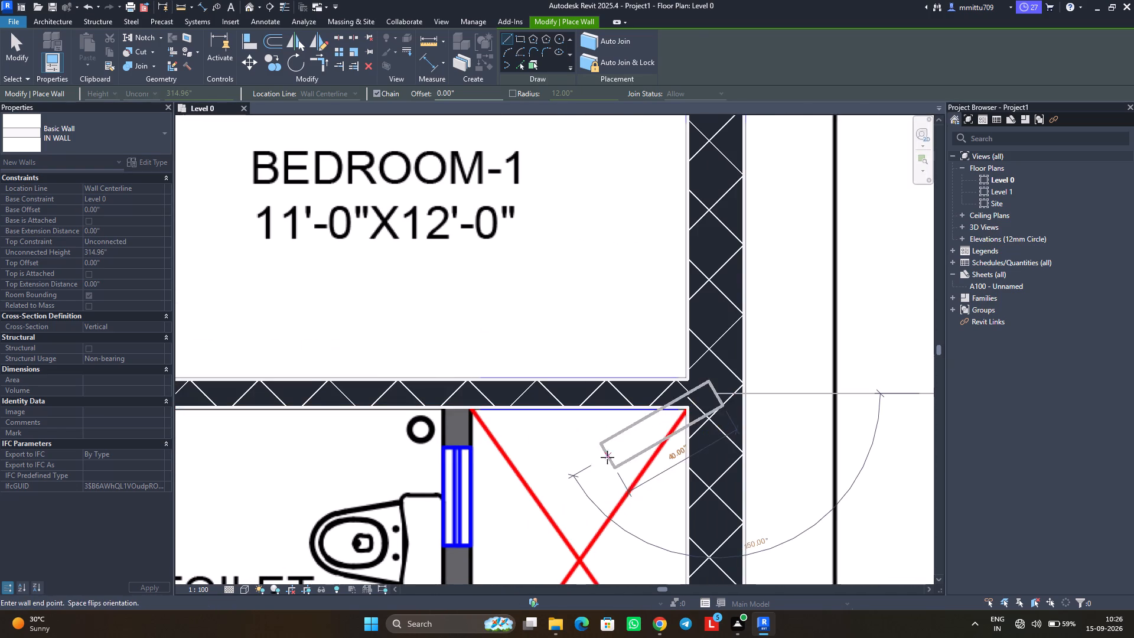
key("Escape")
Draw an IN WALL about 230 inches long between the C Toilet and Bedroom-2, from the central IN WALL to the east EX WALL.
middle_click_drag(559, 461, 565, 224)
middle_click_drag(455, 503, 689, 364)
scroll(455, 500, "down", 1)
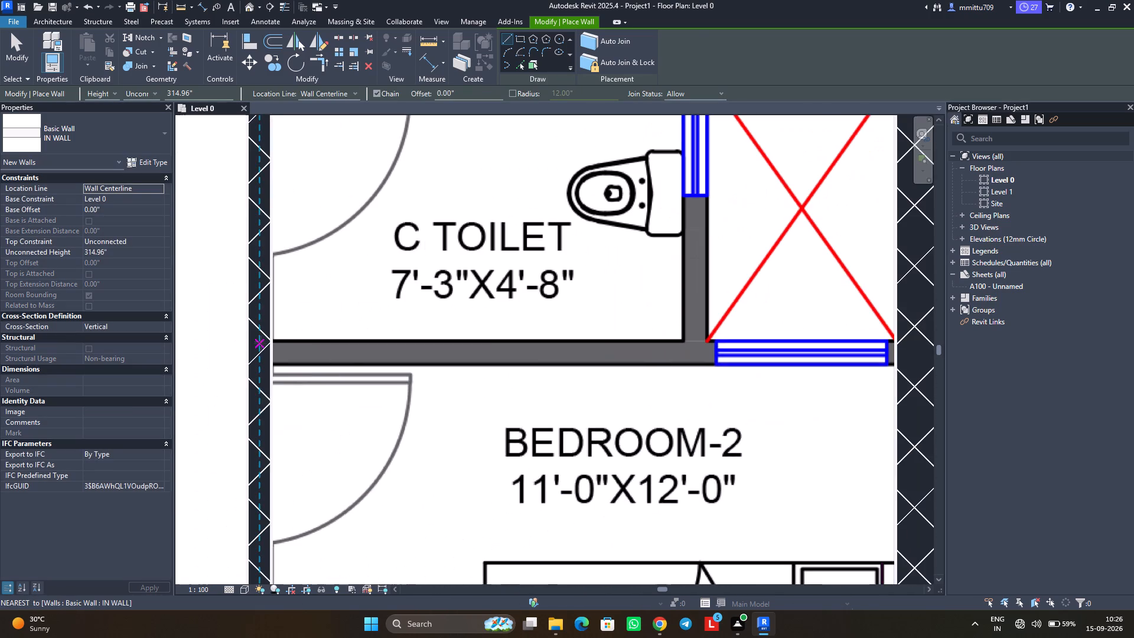
left_click(271, 352)
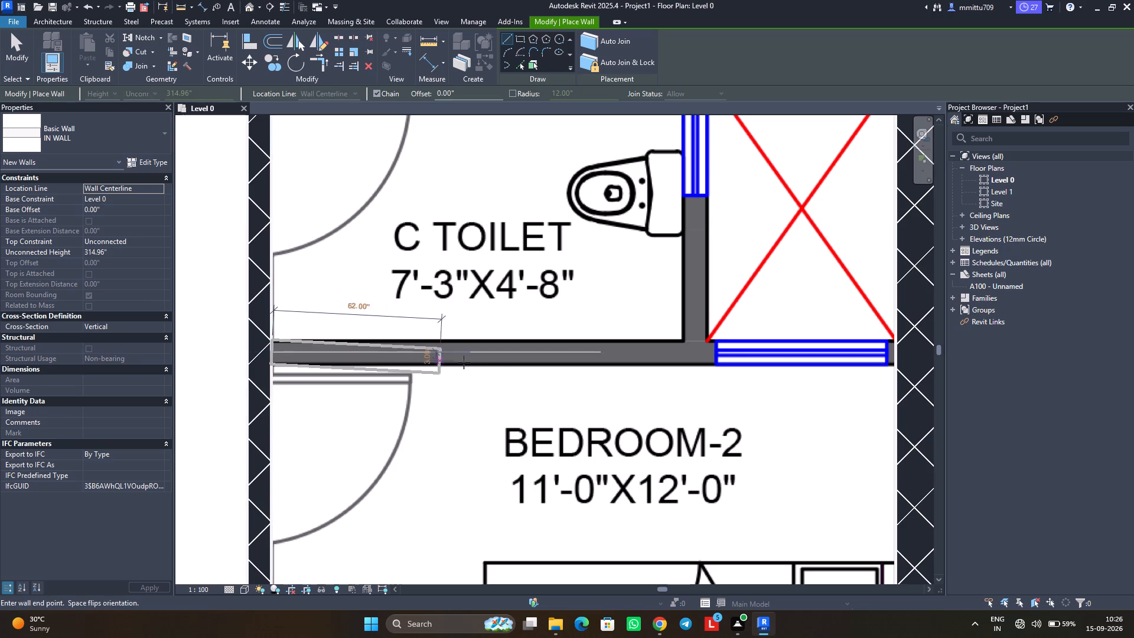
middle_click_drag(792, 351, 575, 363)
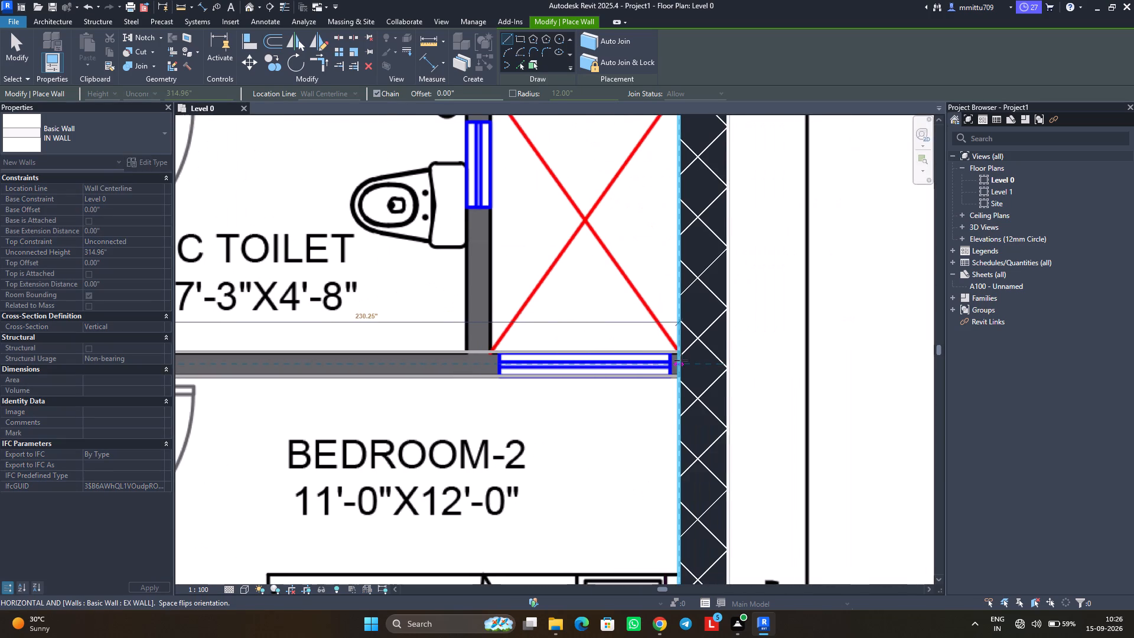
left_click(682, 360)
key("Escape")
Draw an IN WALL between the C Toilet and the red-crossed shaft, spanning the toilet's north and south walls.
middle_click_drag(550, 311, 555, 376)
scroll(551, 377, "down", 1)
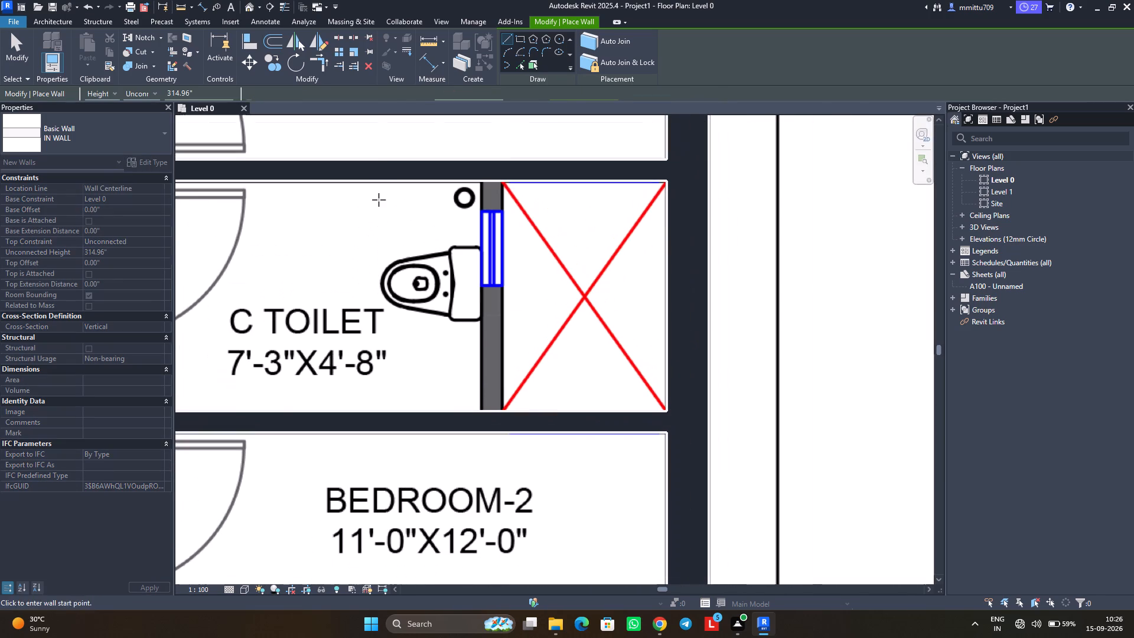
left_click(491, 181)
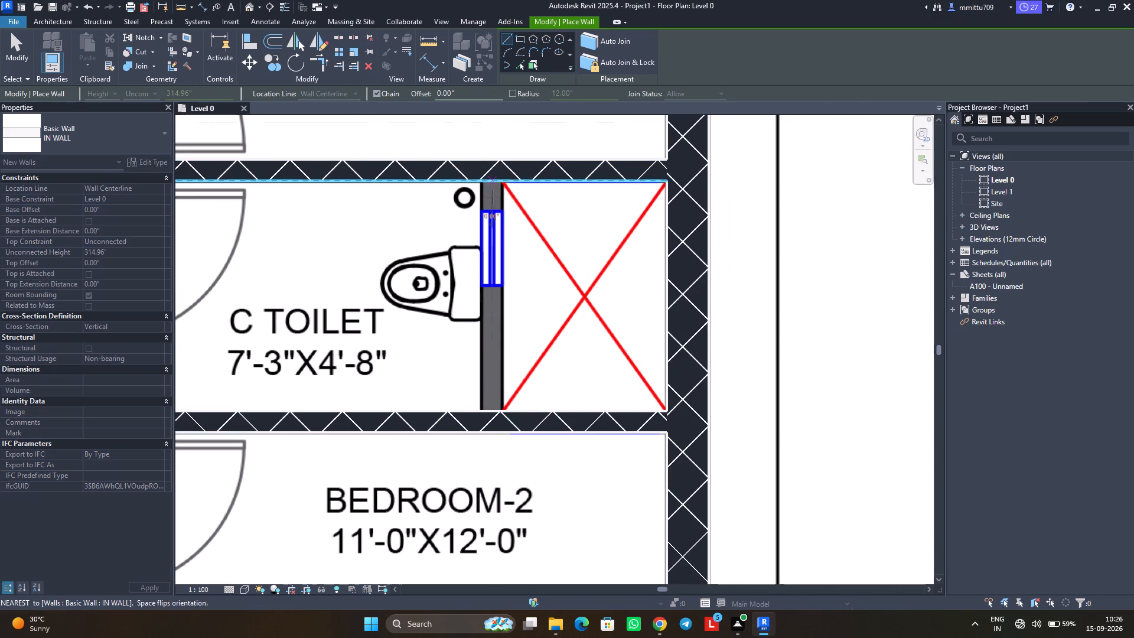
left_click(500, 409)
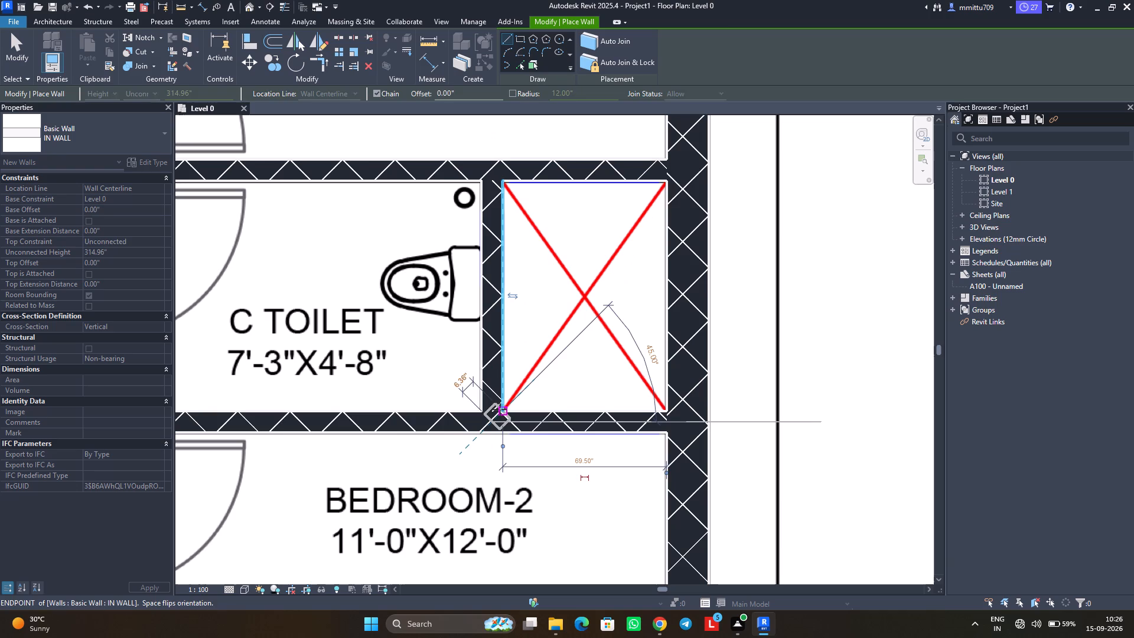
key("Escape")
key("Escape")
Set the top constraint of all EX WALL instances to Up to level: Level 1.
scroll(304, 343, "down", 1)
scroll(304, 343, "up", 2)
middle_click_drag(298, 339, 402, 357)
scroll(370, 360, "down", 2)
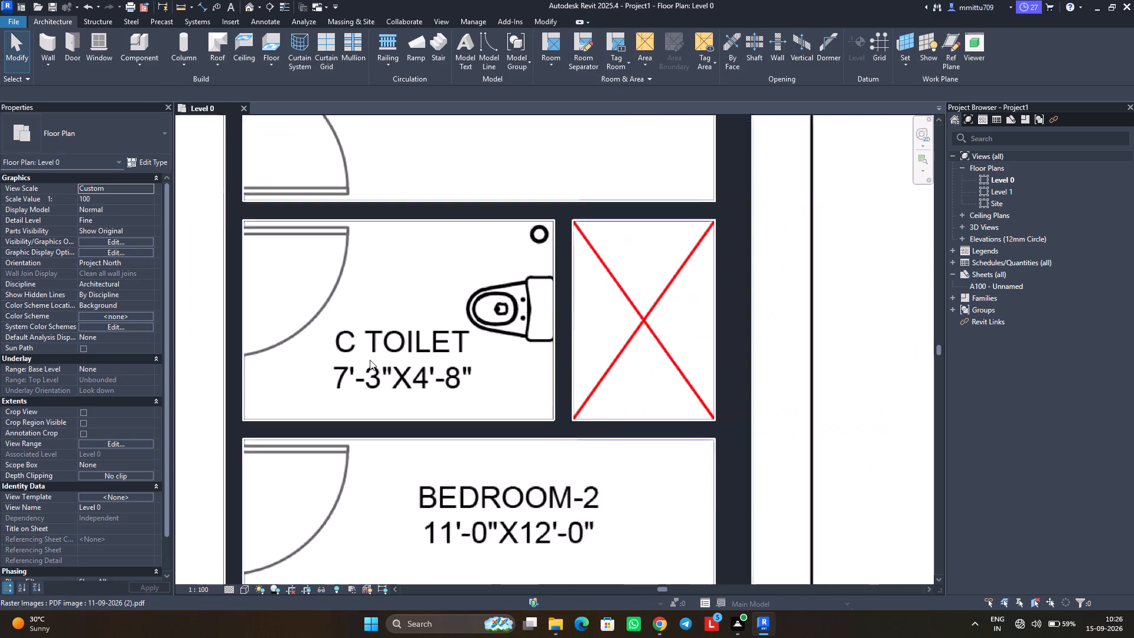
scroll(370, 360, "down", 4)
scroll(370, 360, "up", 2)
scroll(370, 360, "down", 7)
scroll(370, 360, "up", 1)
scroll(370, 360, "down", 4)
scroll(370, 360, "up", 1)
scroll(370, 360, "down", 2)
middle_click_drag(364, 365, 427, 382)
key("Escape")
key("Escape")
left_click(327, 405)
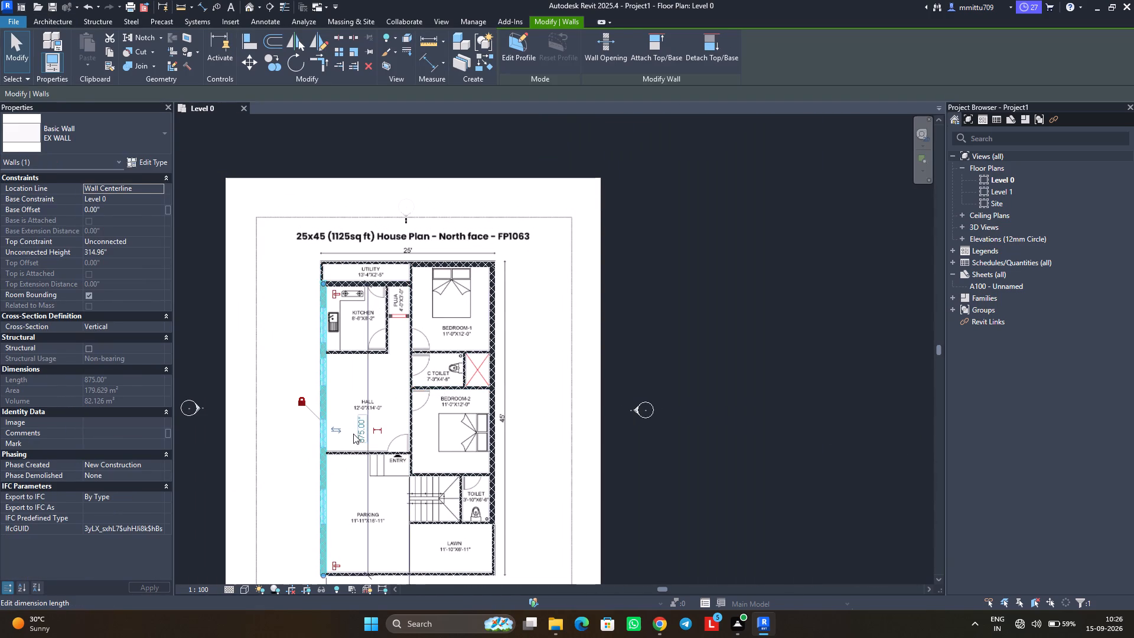
type("SA")
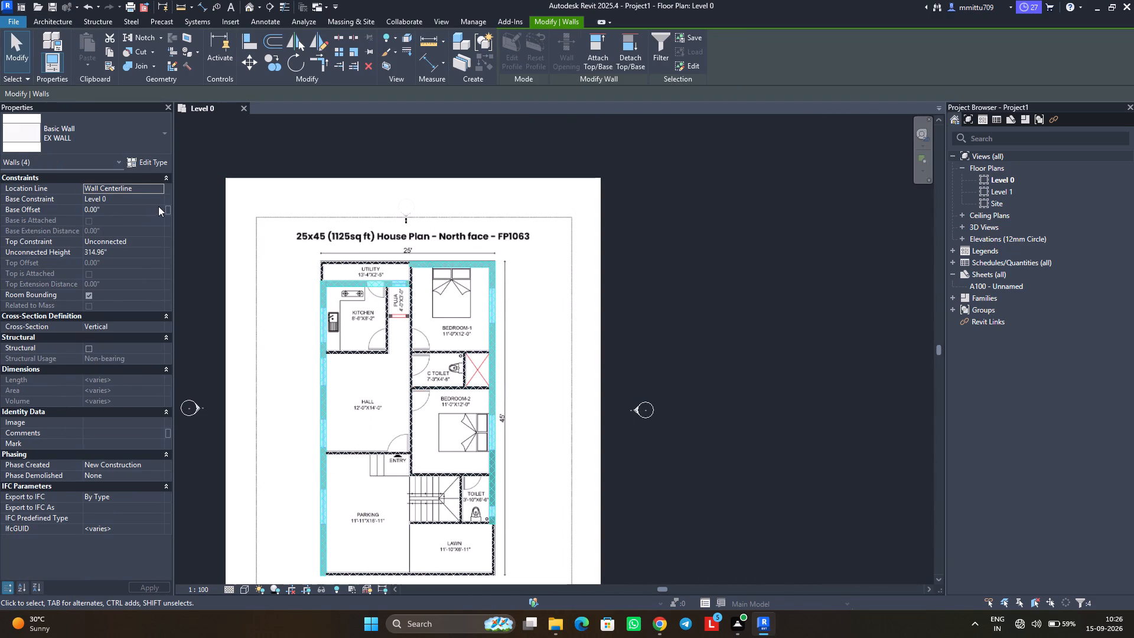
left_click(160, 241)
left_click(136, 267)
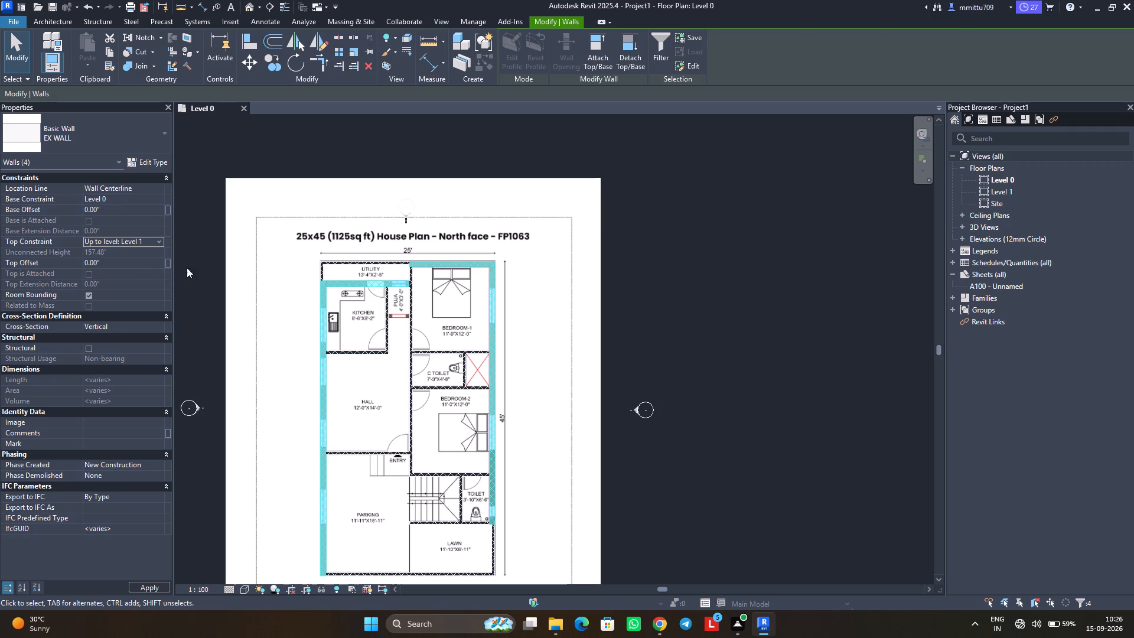
left_click(207, 264)
Set the top constraint of all IN WALL instances to Up to level: Level 1.
left_click(410, 314)
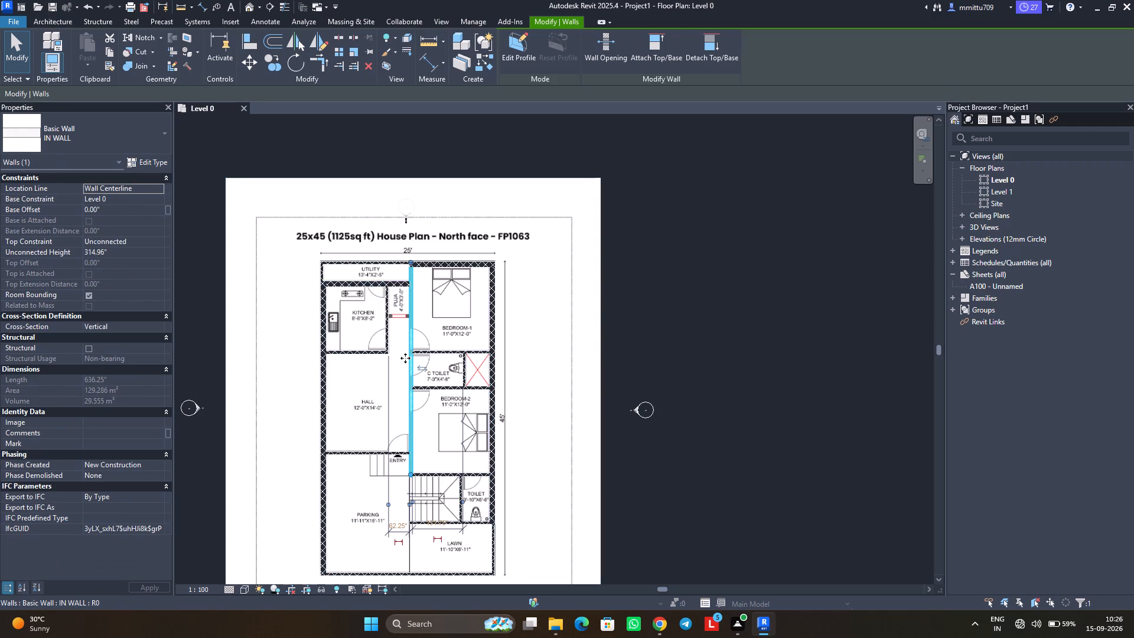
type("SA")
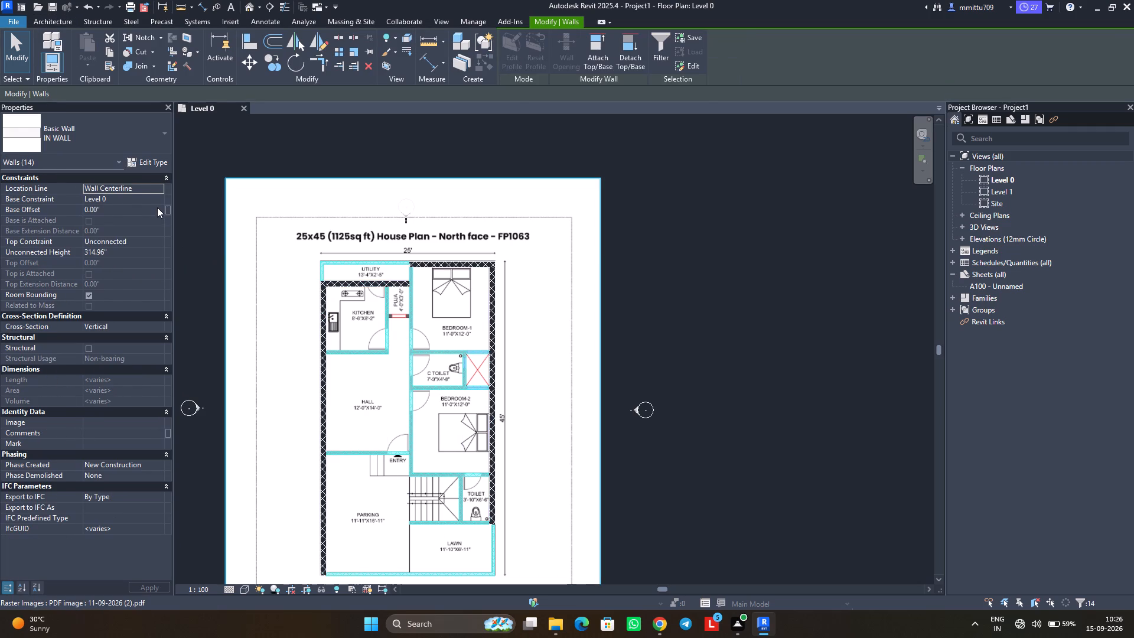
left_click(164, 241)
left_click(160, 243)
left_click(141, 266)
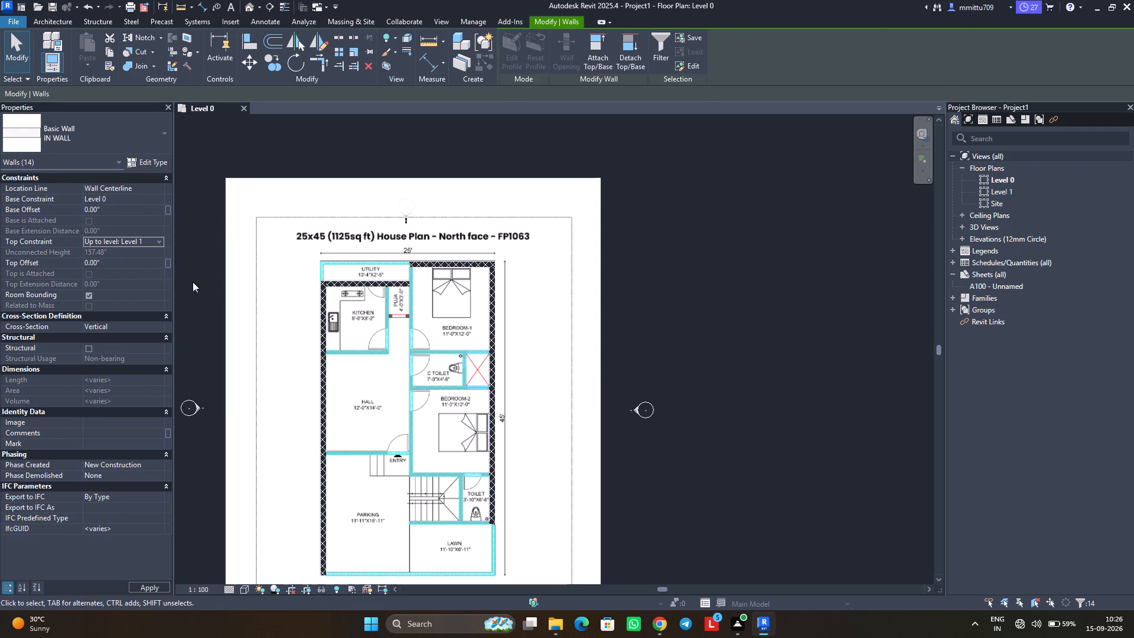
left_click(194, 282)
Draw an IN WALL along the puja's south side, from the kitchen's east IN WALL to the long central IN WALL.
scroll(316, 343, "up", 3)
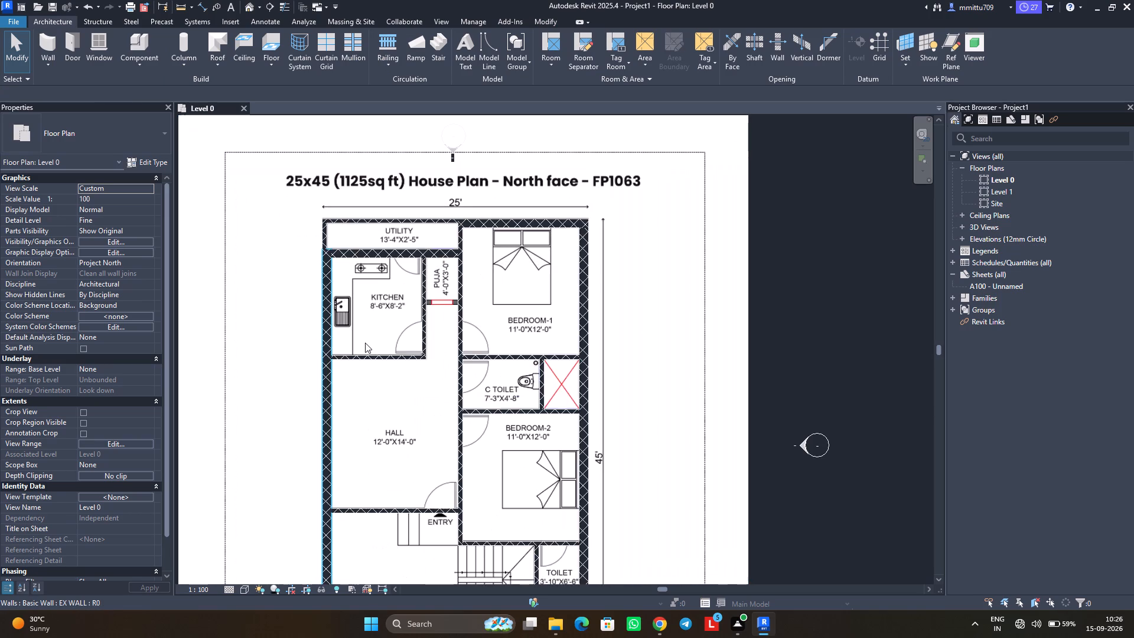
scroll(434, 339, "down", 1)
scroll(434, 339, "up", 8)
middle_click_drag(430, 272, 424, 284)
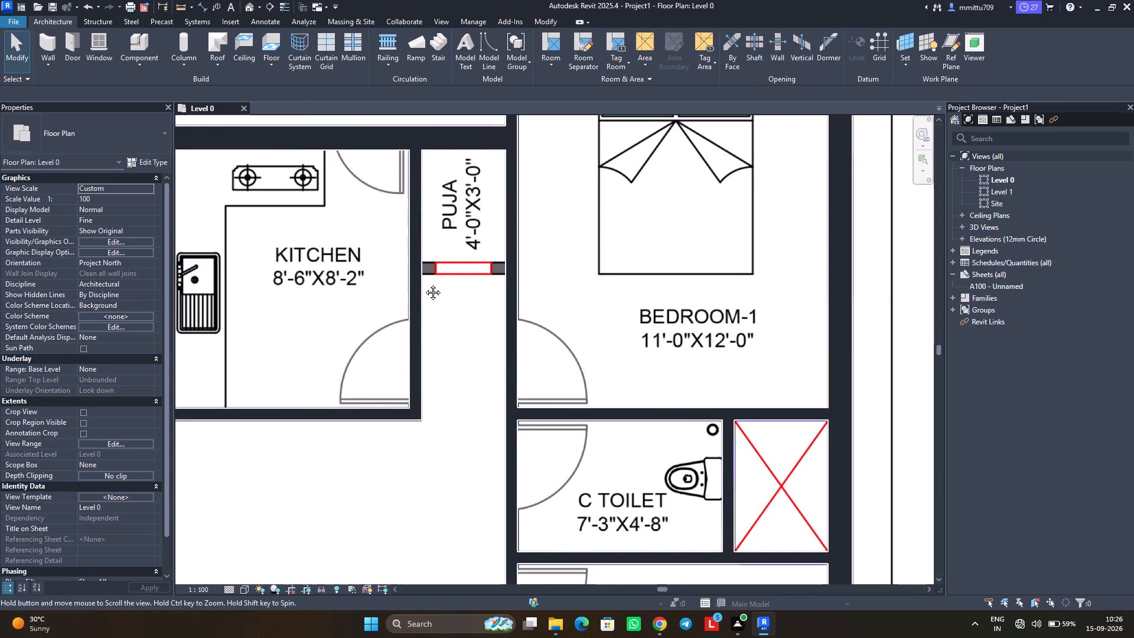
middle_click_drag(424, 284, 383, 336)
scroll(382, 336, "up", 8)
middle_click_drag(379, 331, 377, 333)
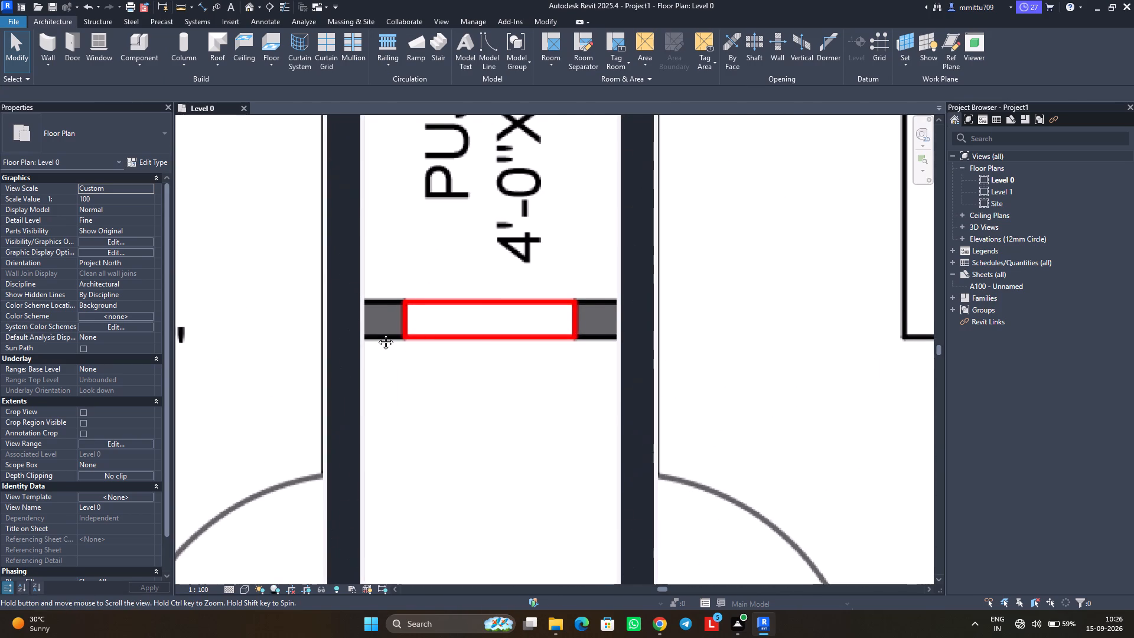
middle_click_drag(377, 333, 360, 346)
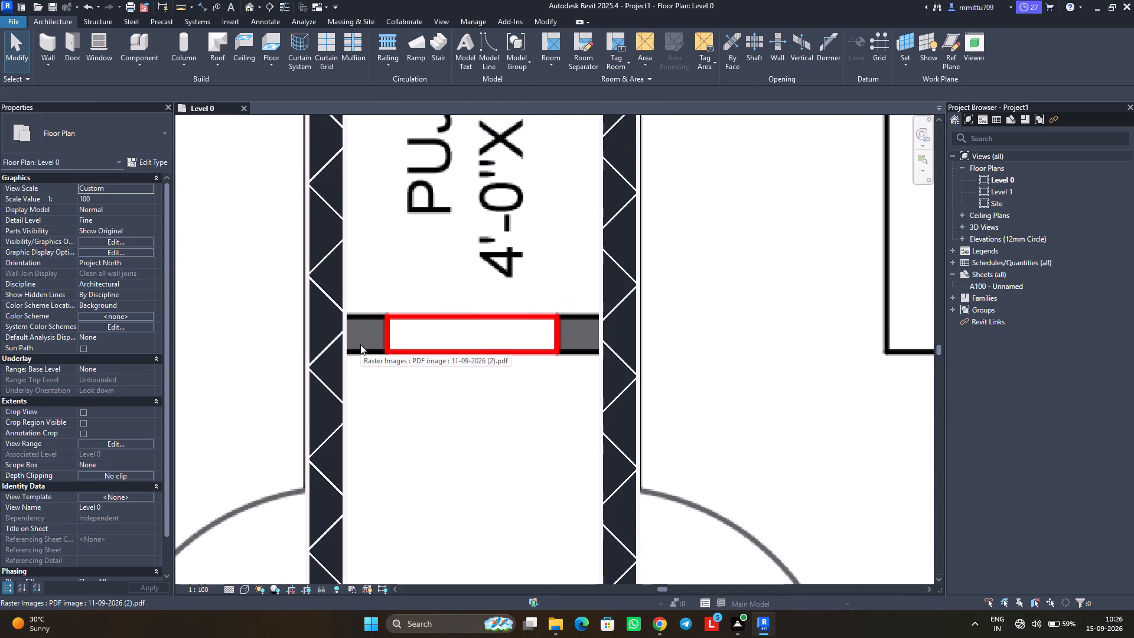
type("WA")
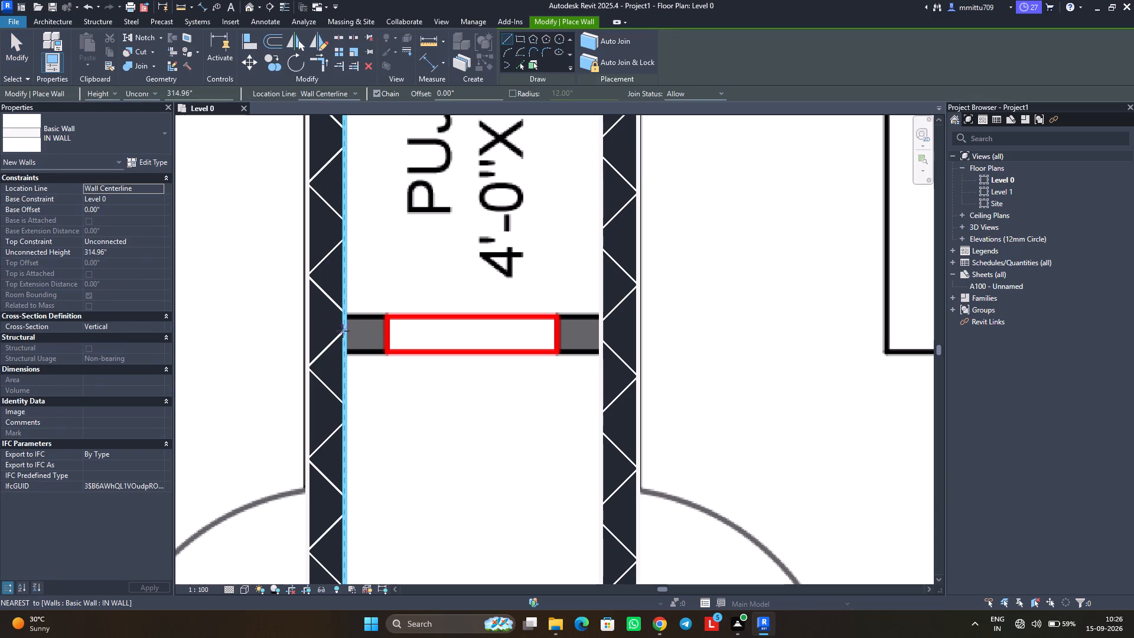
left_click(343, 333)
key("Escape")
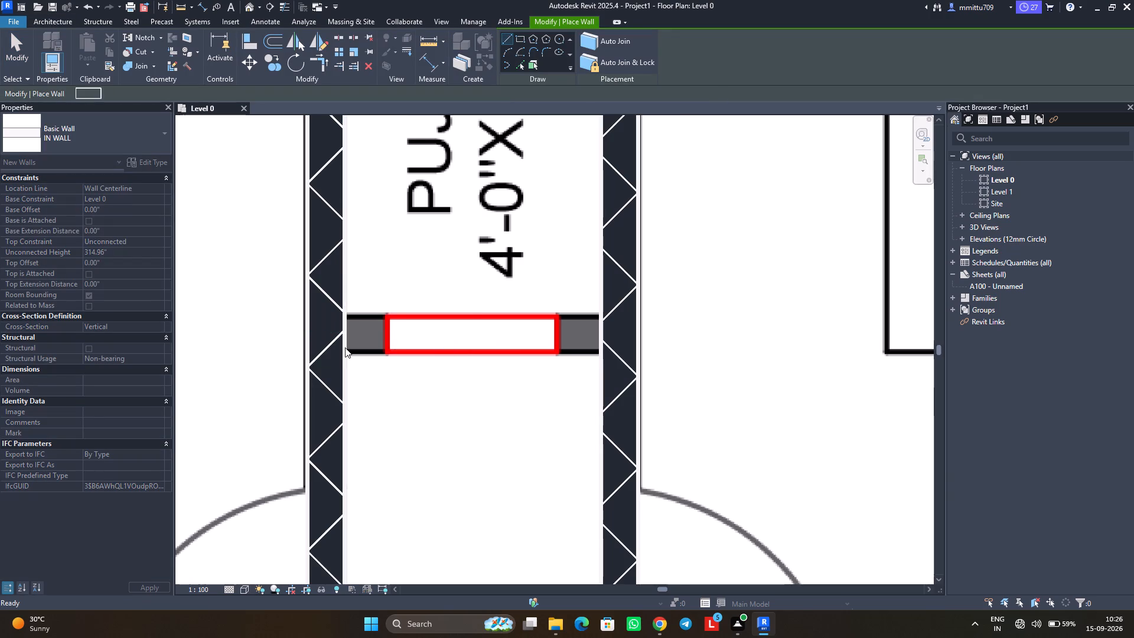
scroll(344, 347, "up", 2)
scroll(344, 347, "down", 1)
scroll(344, 347, "up", 5)
left_click(344, 328)
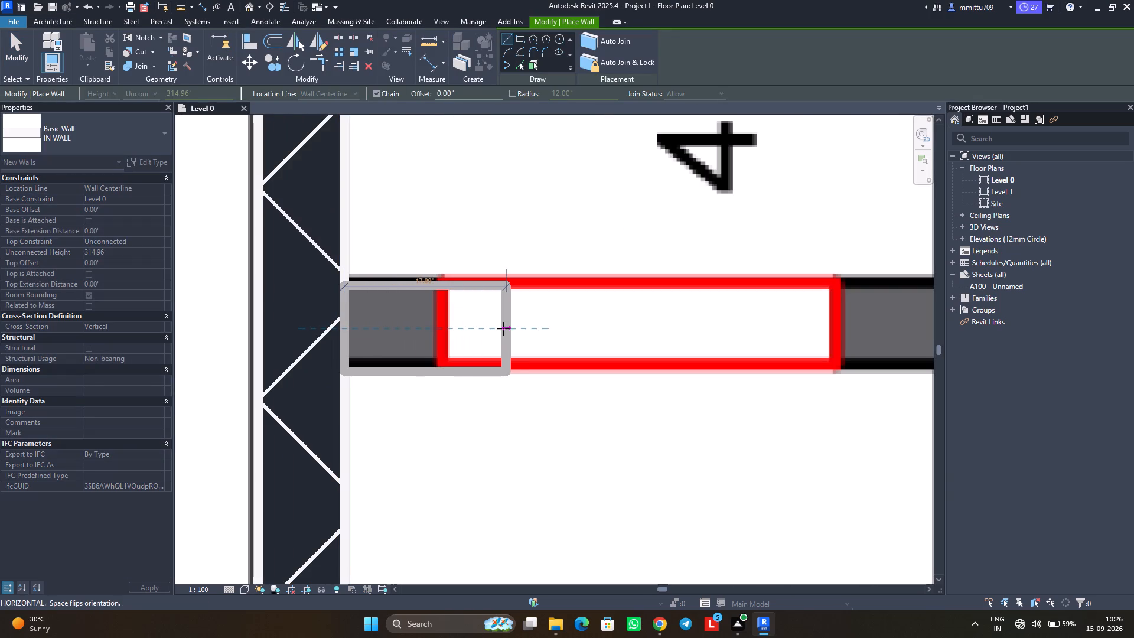
key("Escape")
left_click(346, 321)
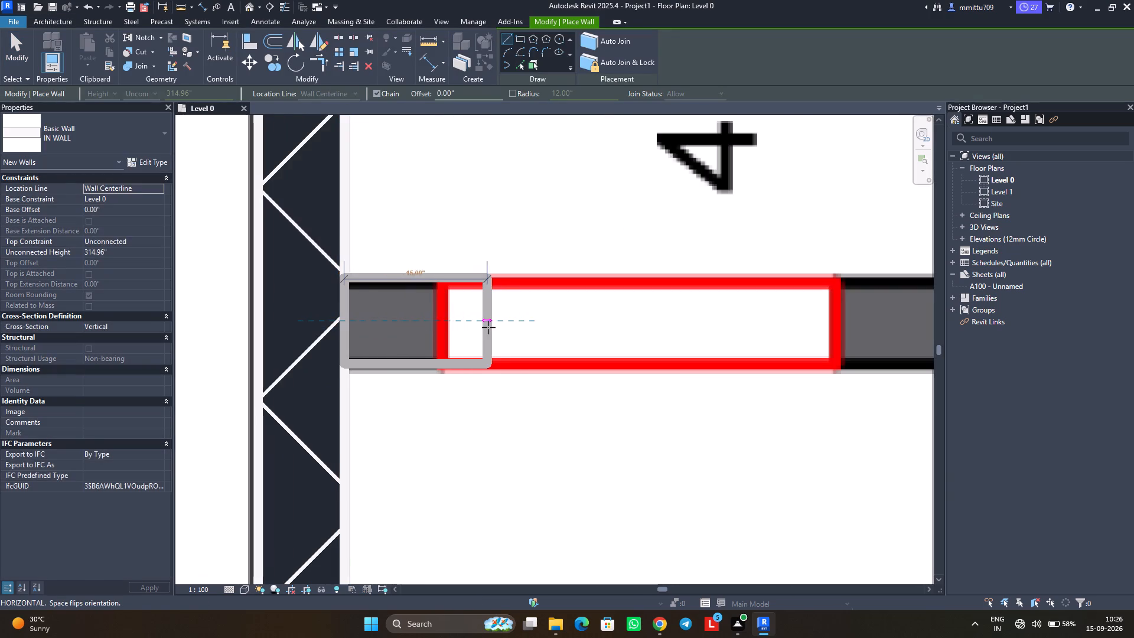
key("Escape")
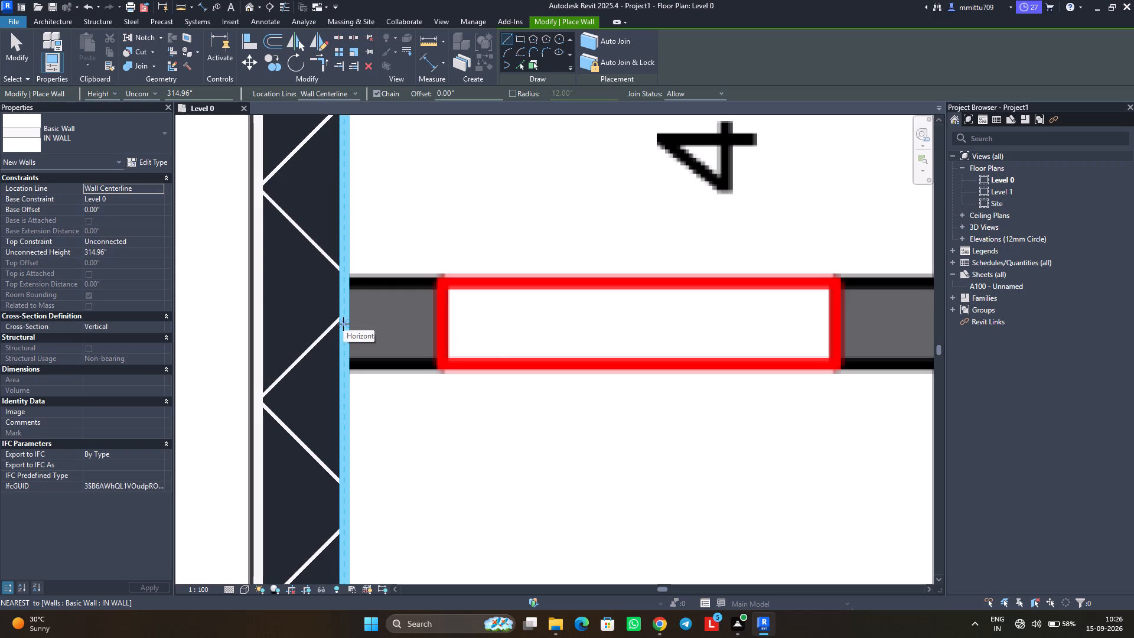
left_click(343, 324)
middle_click_drag(745, 315, 563, 344)
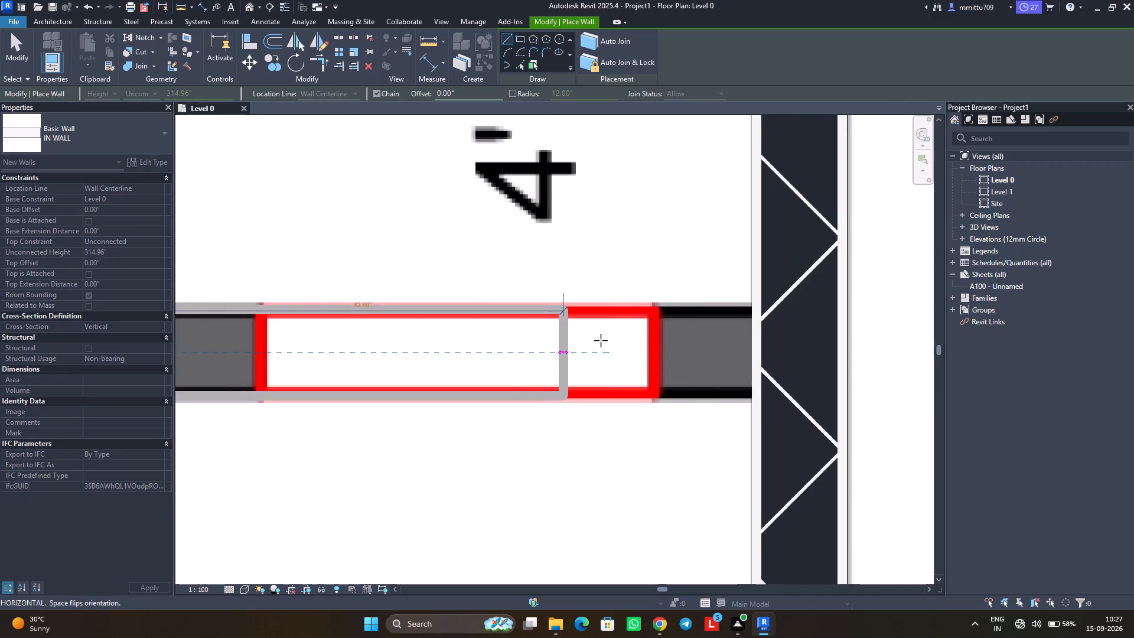
left_click(753, 342)
key("Escape")
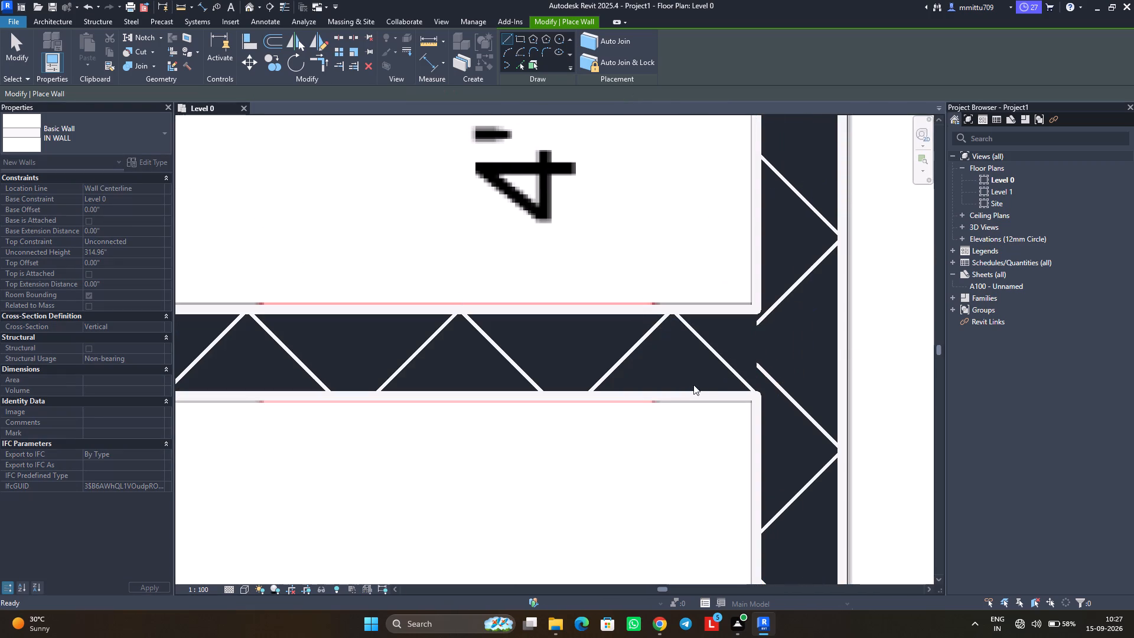
Set the top constraint of the IN WALL on the puja's south side to Up to level: Level 1.
key("Escape")
key("Escape")
scroll(535, 430, "down", 3)
scroll(535, 430, "up", 1)
scroll(529, 424, "down", 11)
scroll(476, 434, "up", 1)
scroll(476, 436, "down", 1)
scroll(476, 436, "up", 1)
scroll(476, 437, "down", 1)
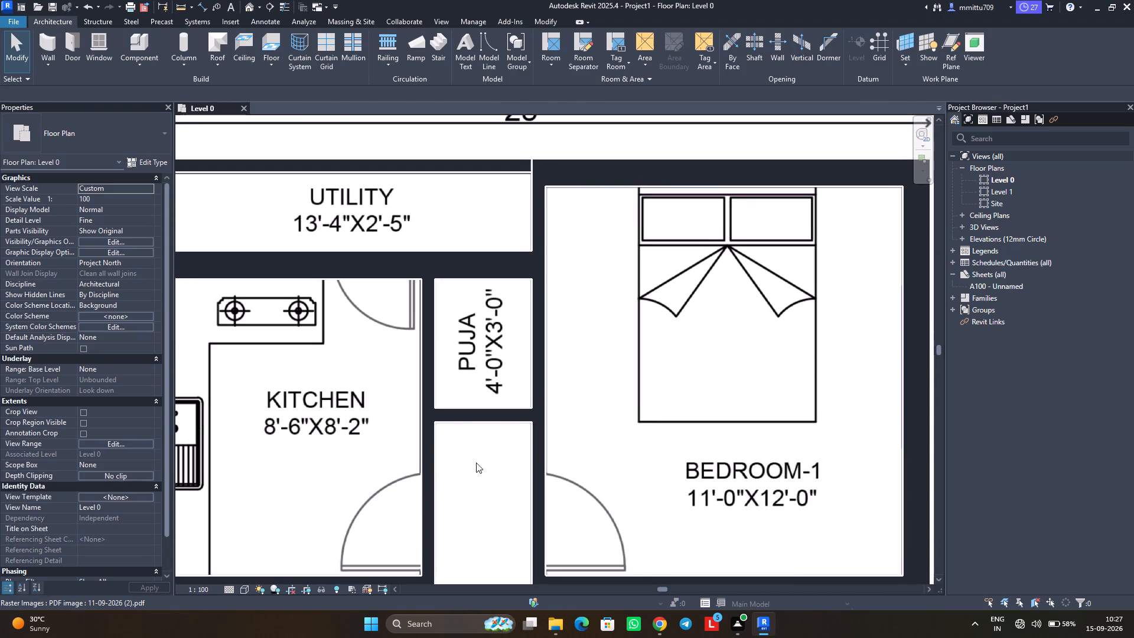
middle_click_drag(471, 477, 505, 340)
scroll(505, 340, "up", 1)
scroll(500, 359, "down", 4)
left_click(500, 315)
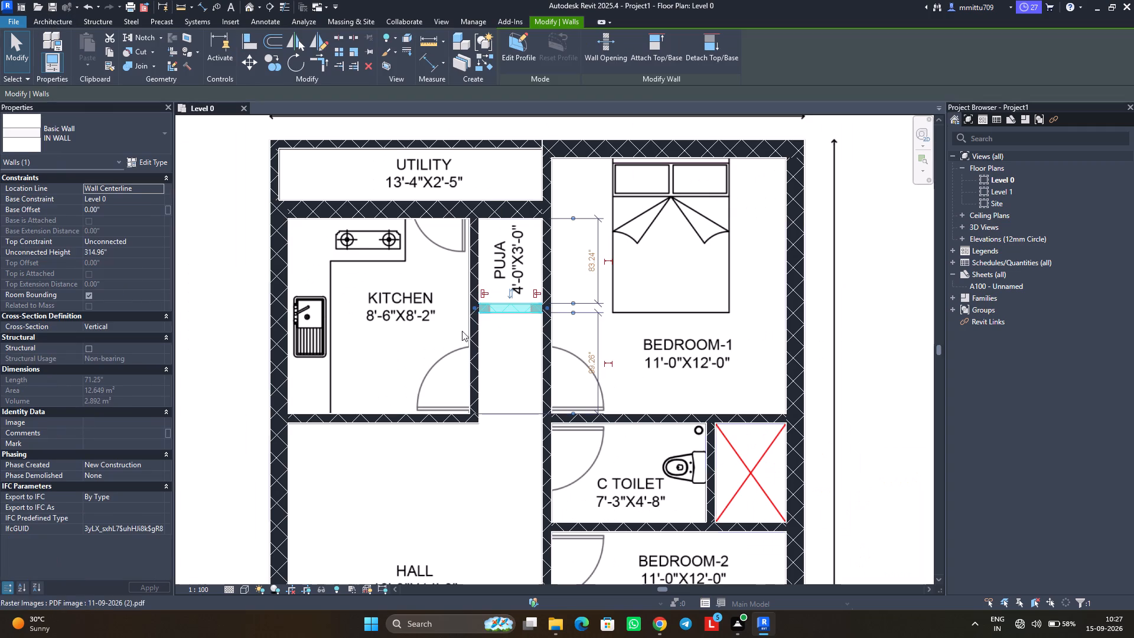
left_click(159, 239)
left_click(138, 268)
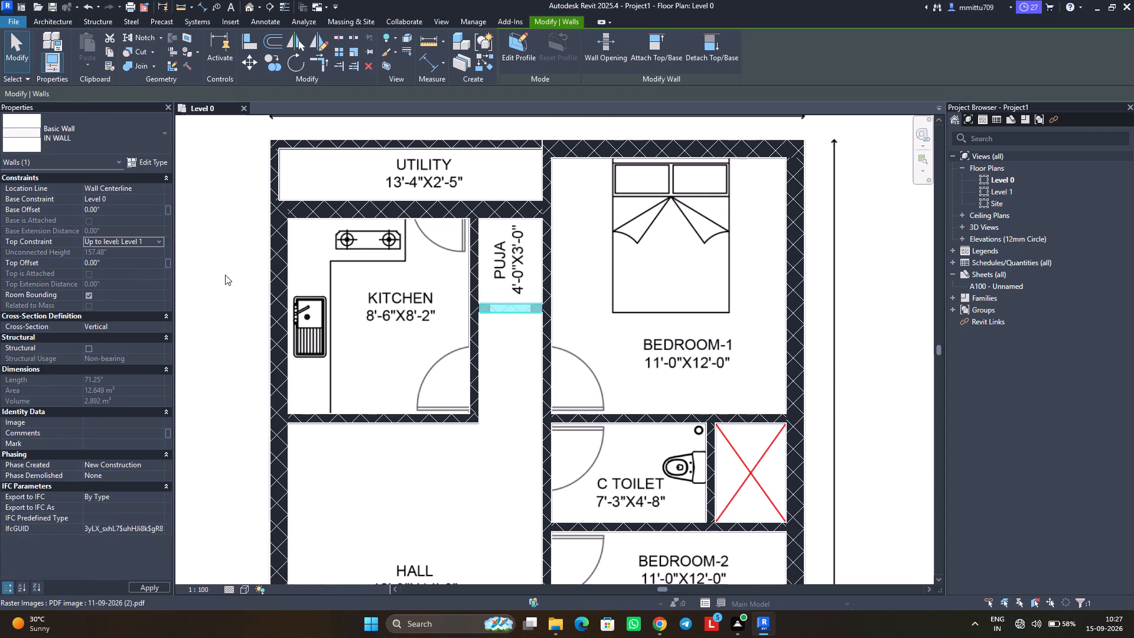
left_click(226, 274)
Open the default 3D view and set its visual style to Realistic and its detail level to Fine.
scroll(403, 402, "down", 3)
middle_click_drag(413, 442, 430, 365)
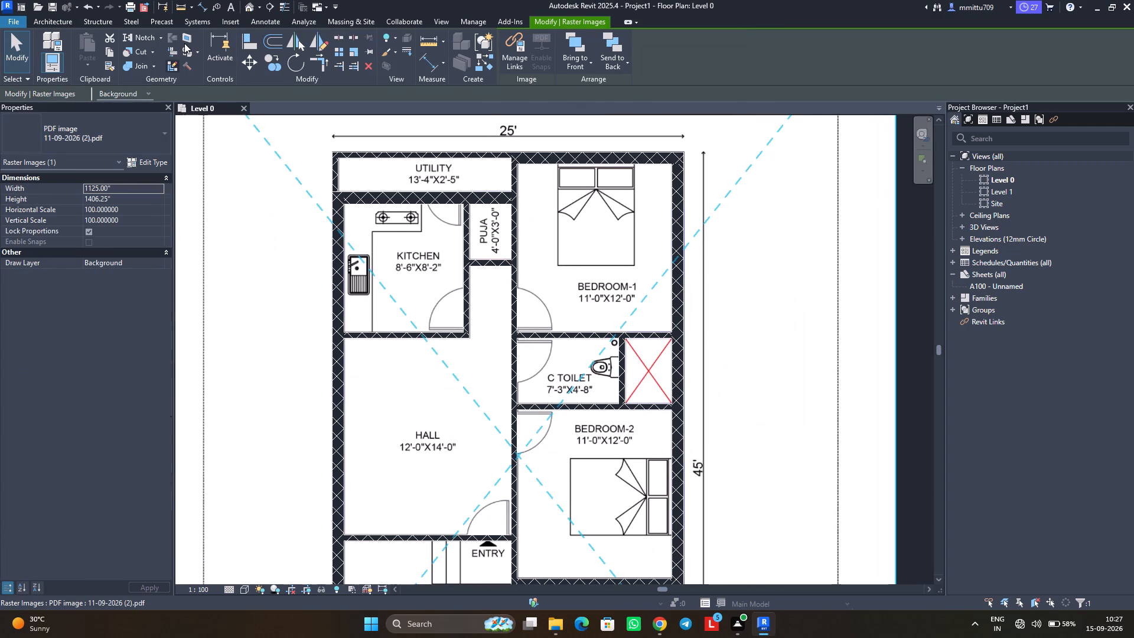
left_click(245, 7)
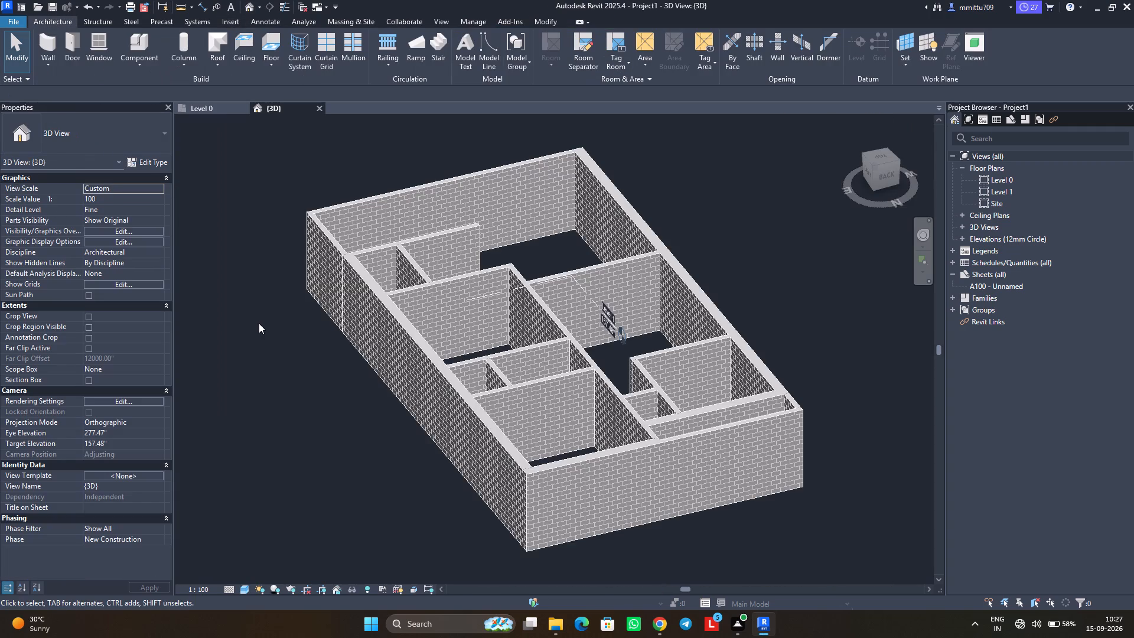
middle_click_drag(556, 471, 471, 457)
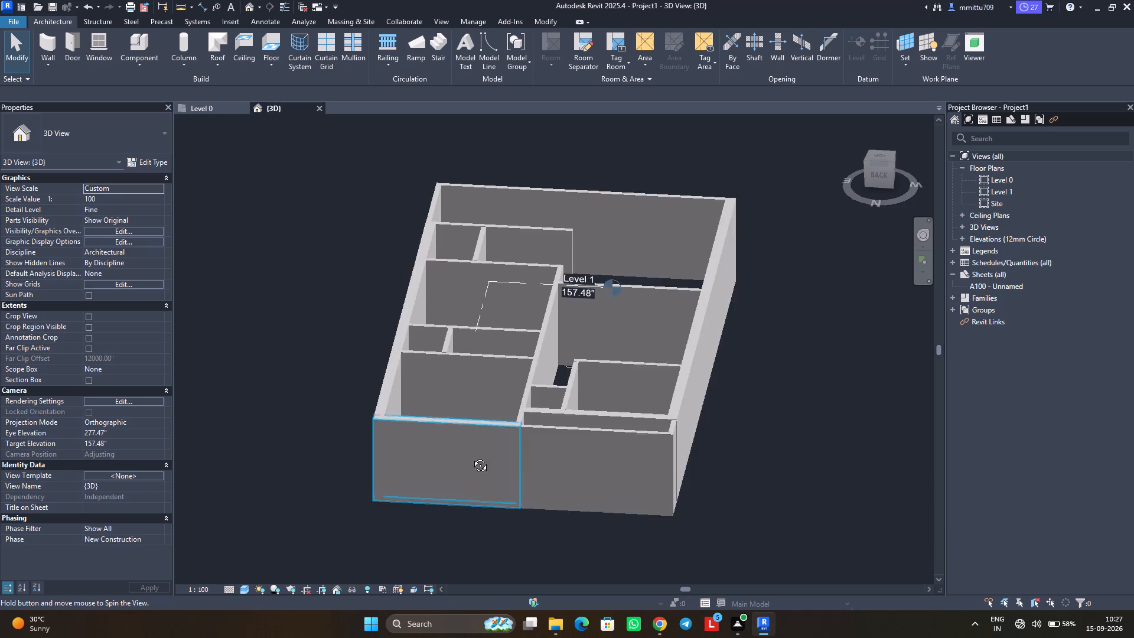
middle_click_drag(471, 457, 475, 416)
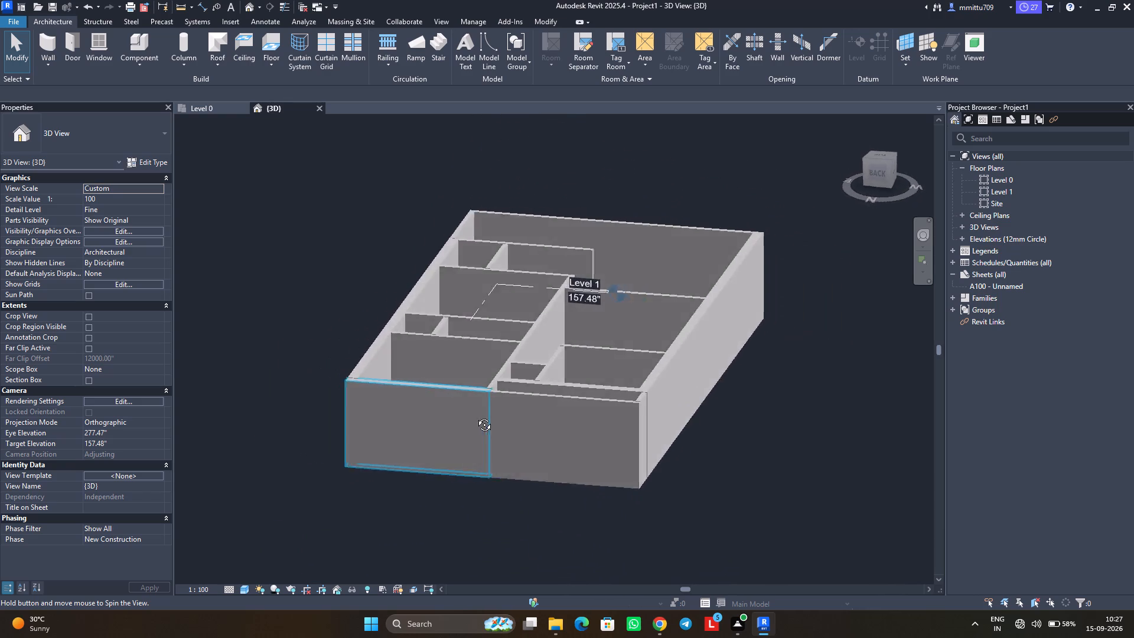
middle_click_drag(475, 416, 542, 442)
scroll(542, 442, "up", 1, "shift")
left_click(245, 590)
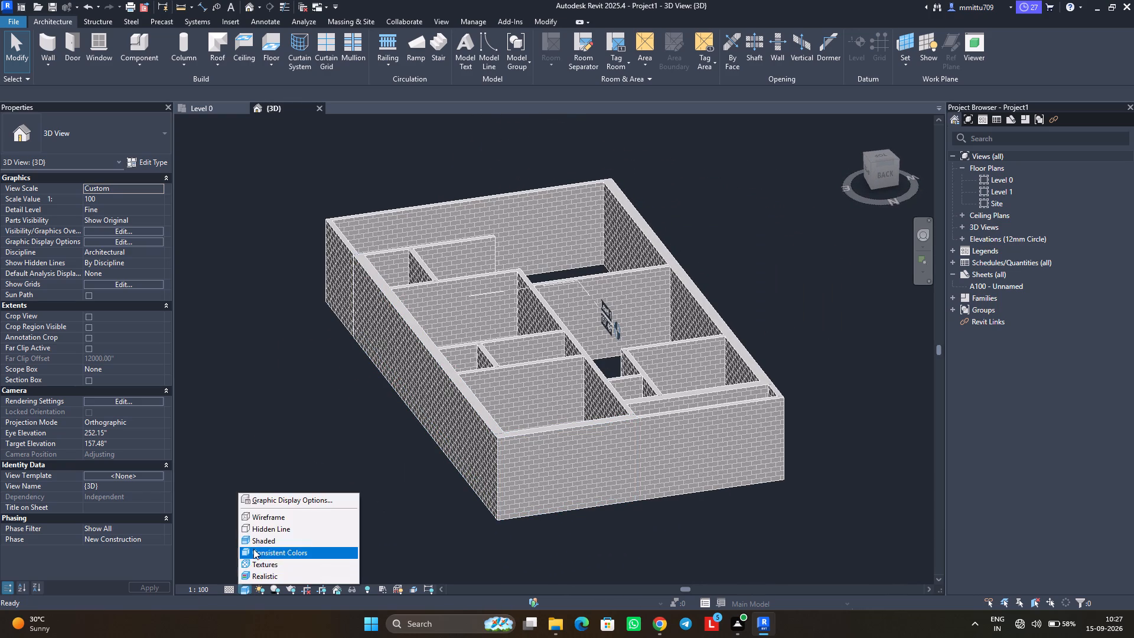
left_click(253, 544)
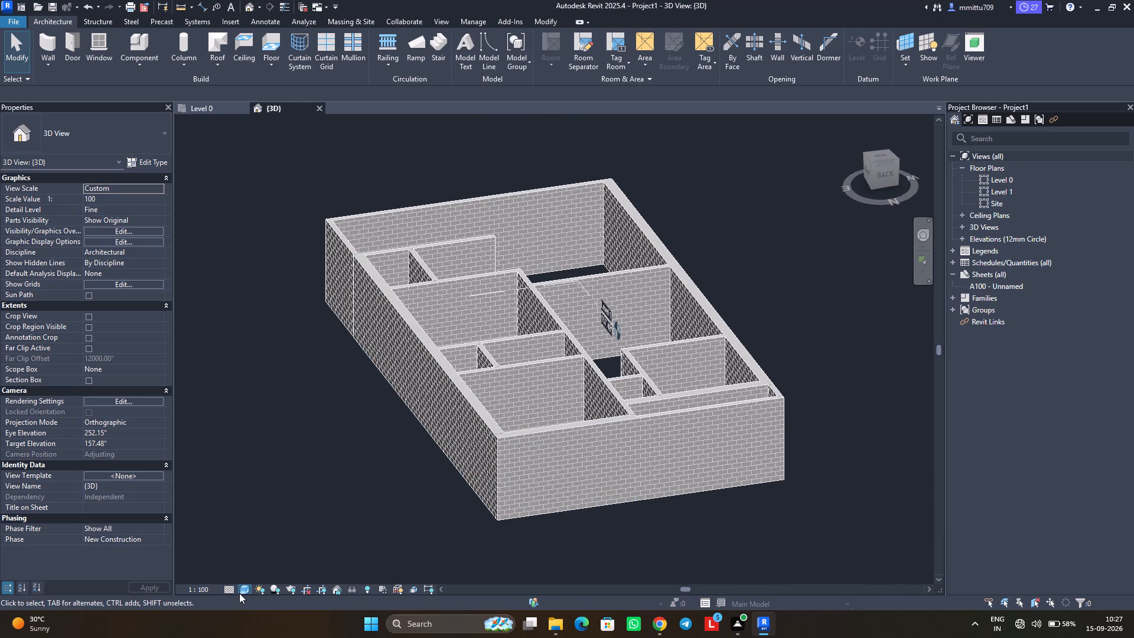
left_click(239, 593)
left_click(244, 575)
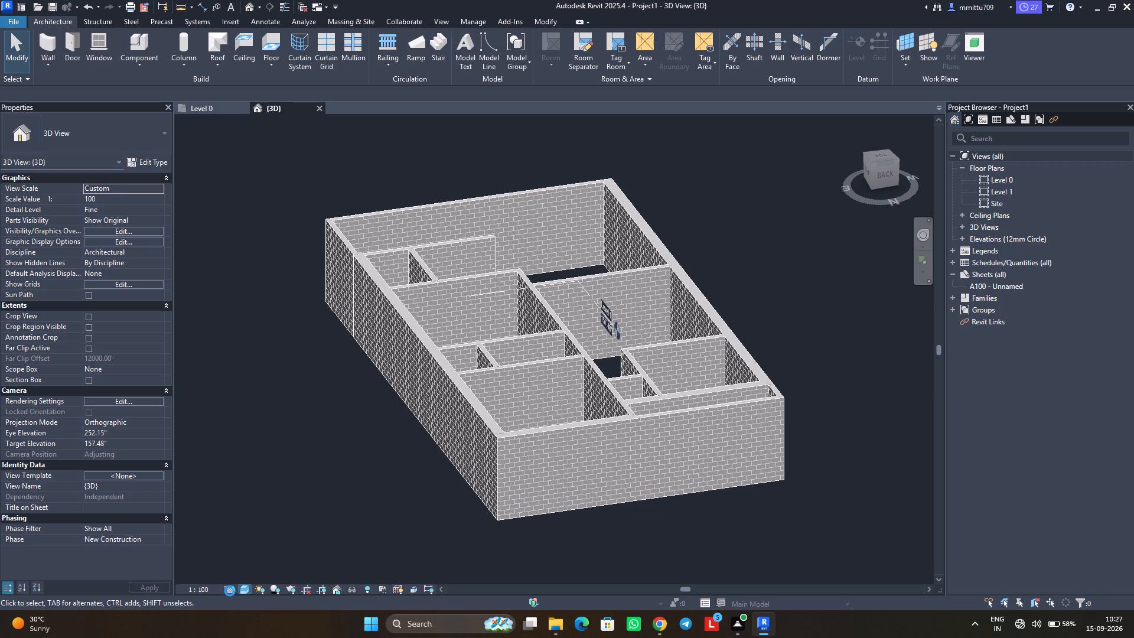
left_click(230, 590)
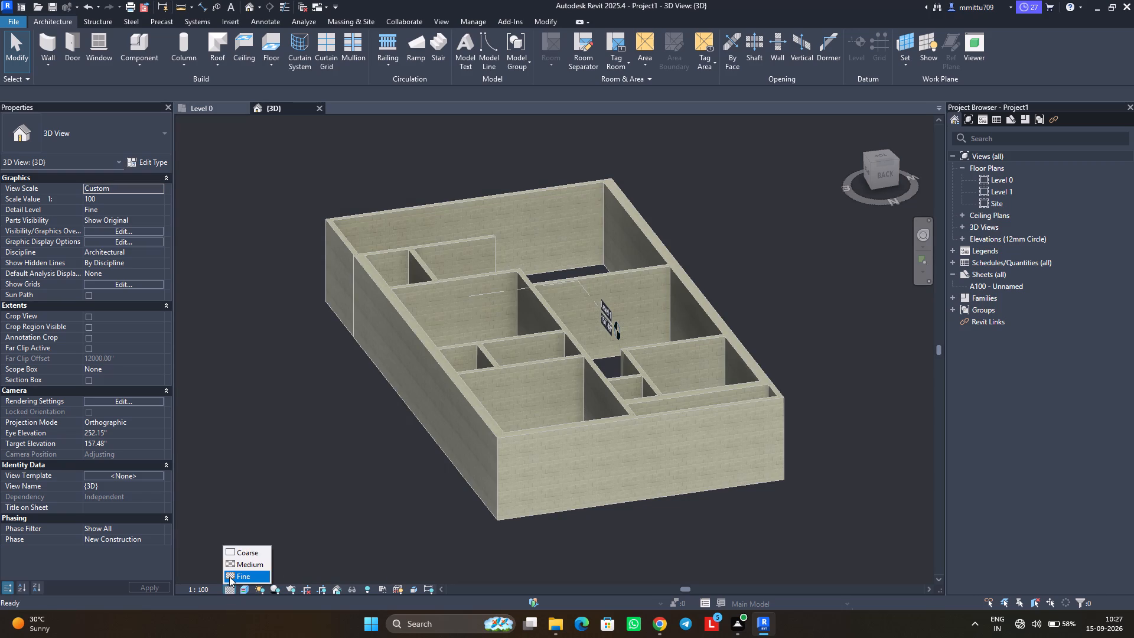
left_click(229, 577)
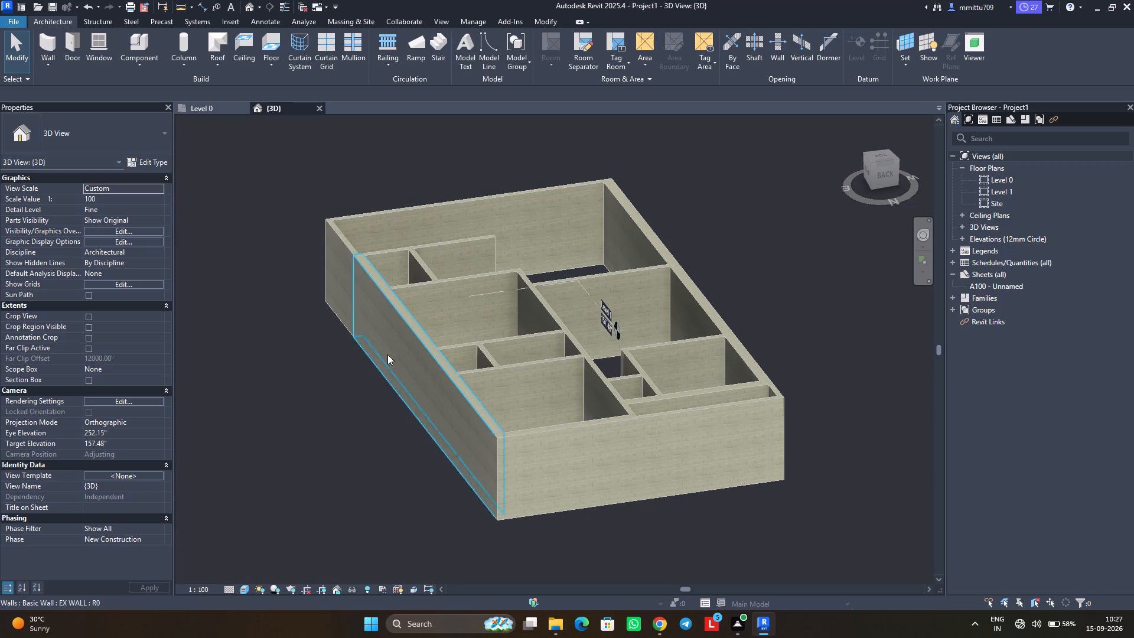
Return to the Level 0 floor plan and examine the room layout and door openings around the kitchen.
left_click(217, 108)
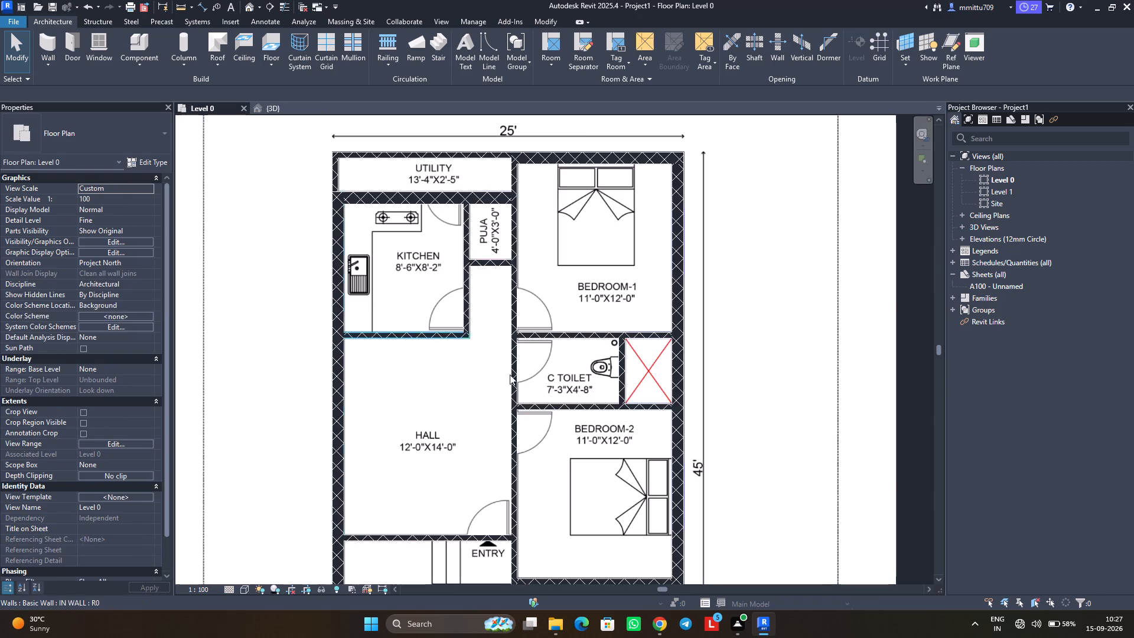
scroll(512, 376, "down", 4)
middle_click_drag(515, 440, 514, 412)
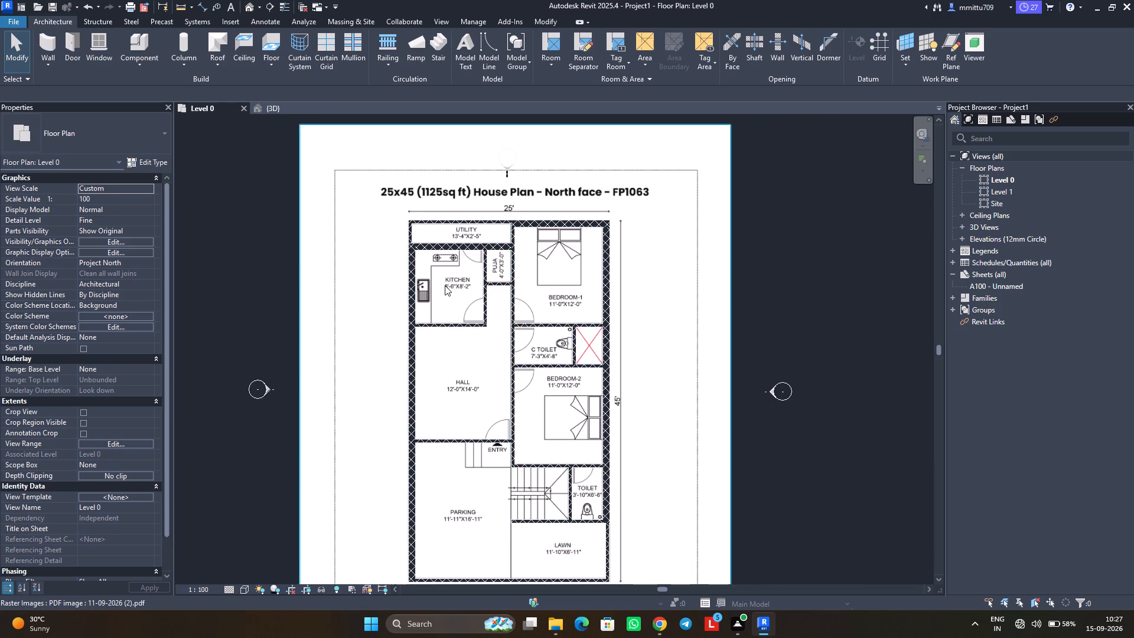
scroll(445, 285, "up", 5)
scroll(445, 285, "down", 1)
scroll(445, 285, "up", 5)
middle_click_drag(443, 287, 438, 364)
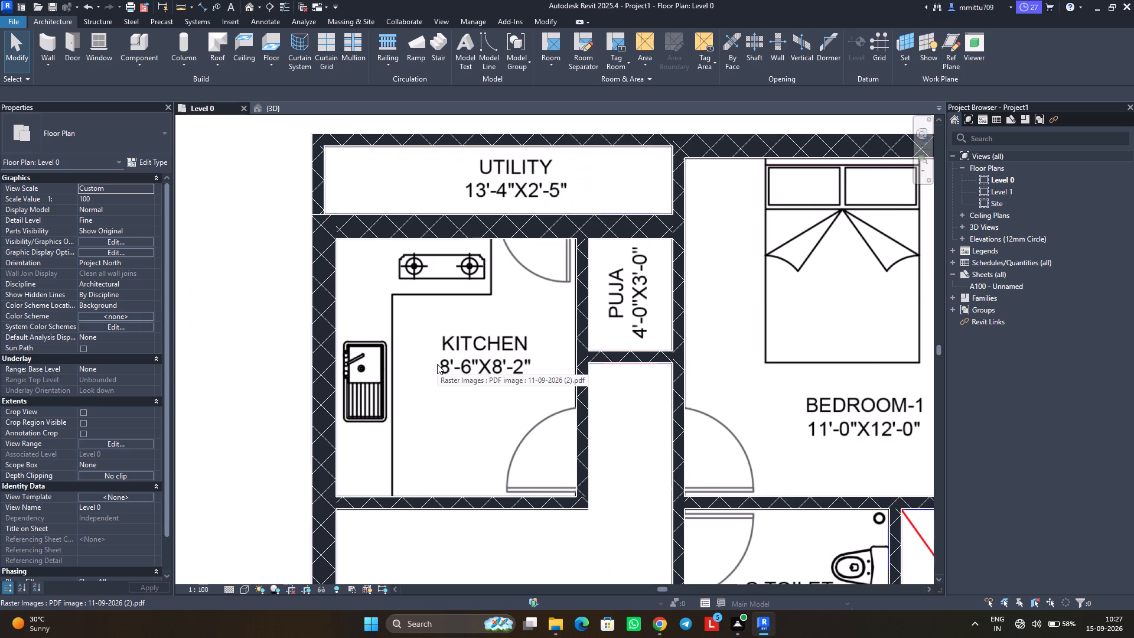
scroll(437, 364, "down", 3)
scroll(437, 364, "up", 1)
scroll(437, 364, "down", 5)
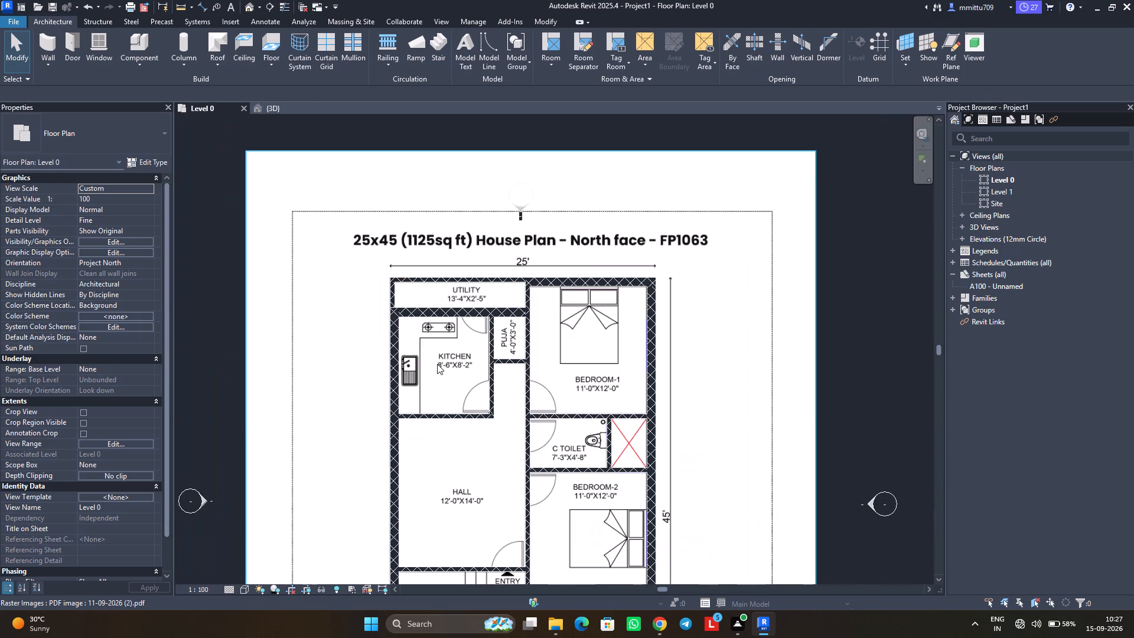
scroll(437, 364, "down", 3)
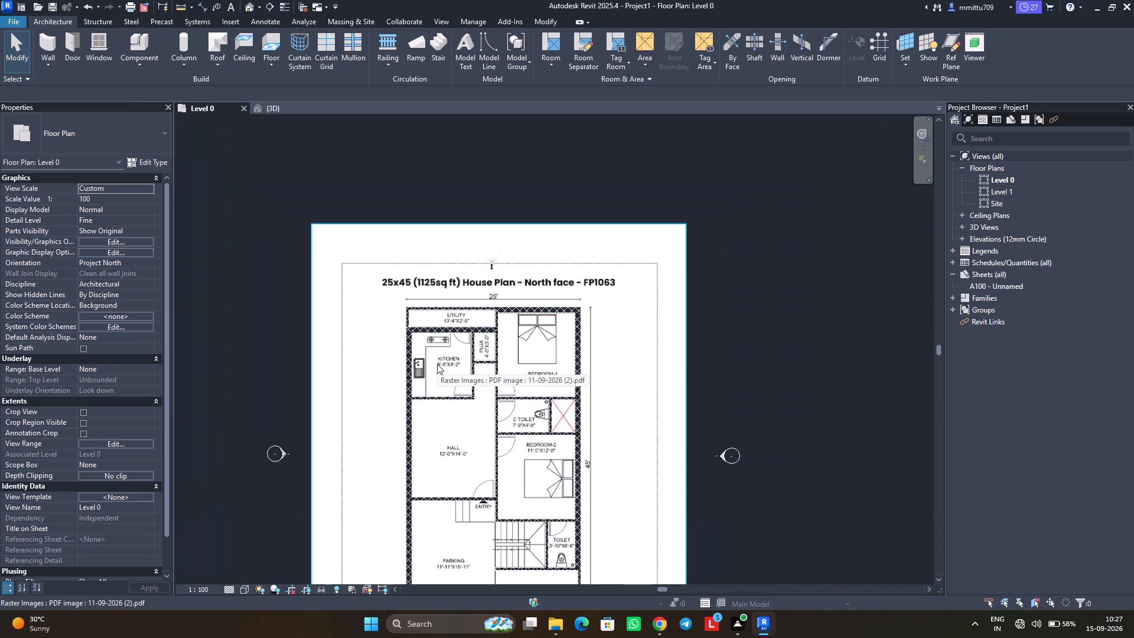
Start door placement with the Doors_IntSgl 1010x2110mm type at the kitchen's north doorway.
left_click(71, 45)
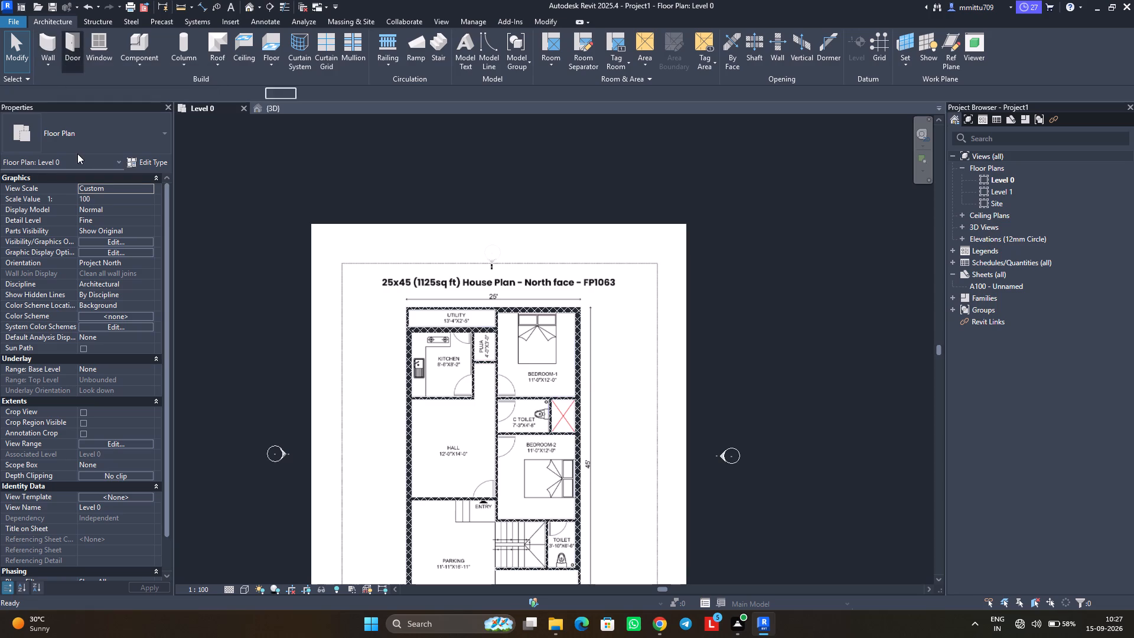
left_click(90, 143)
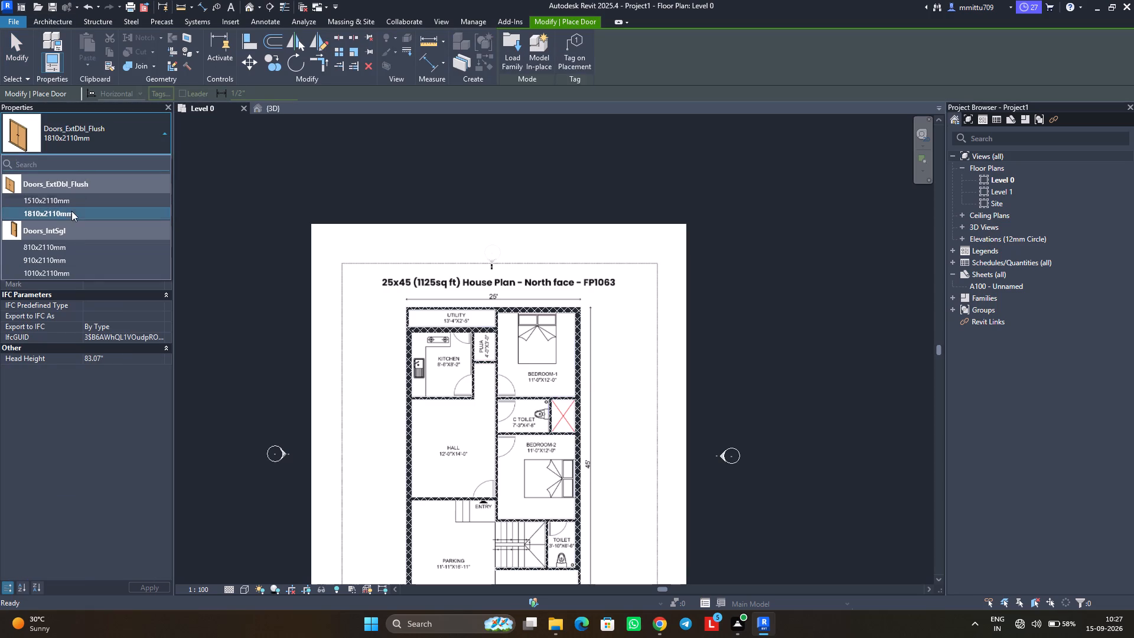
left_click(53, 270)
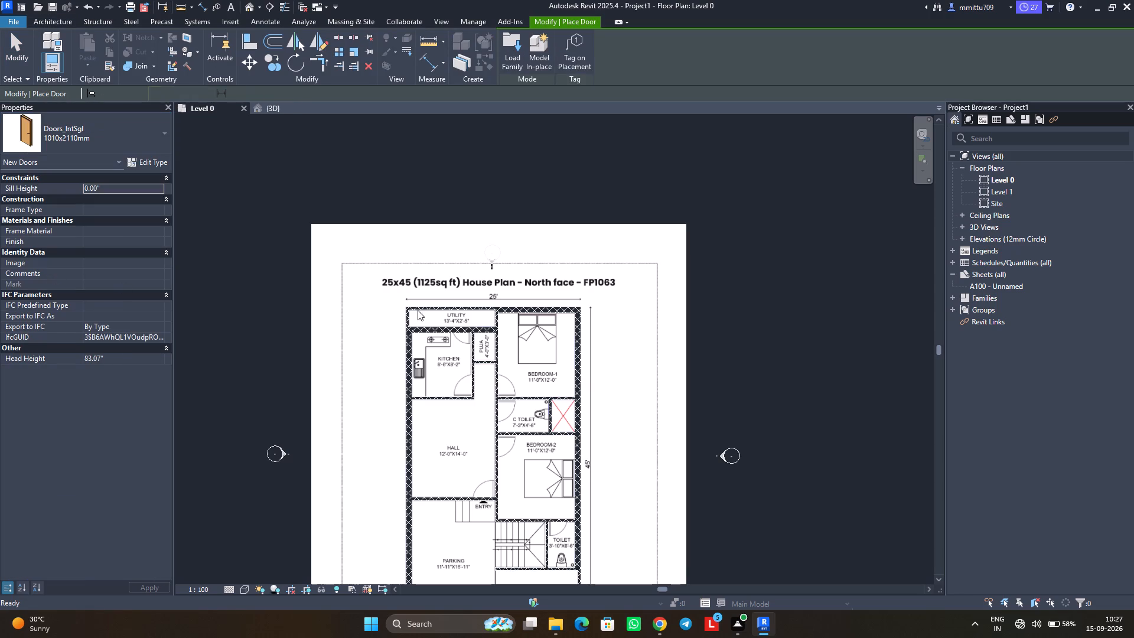
scroll(461, 337, "up", 6)
scroll(461, 338, "down", 1)
scroll(461, 338, "up", 1)
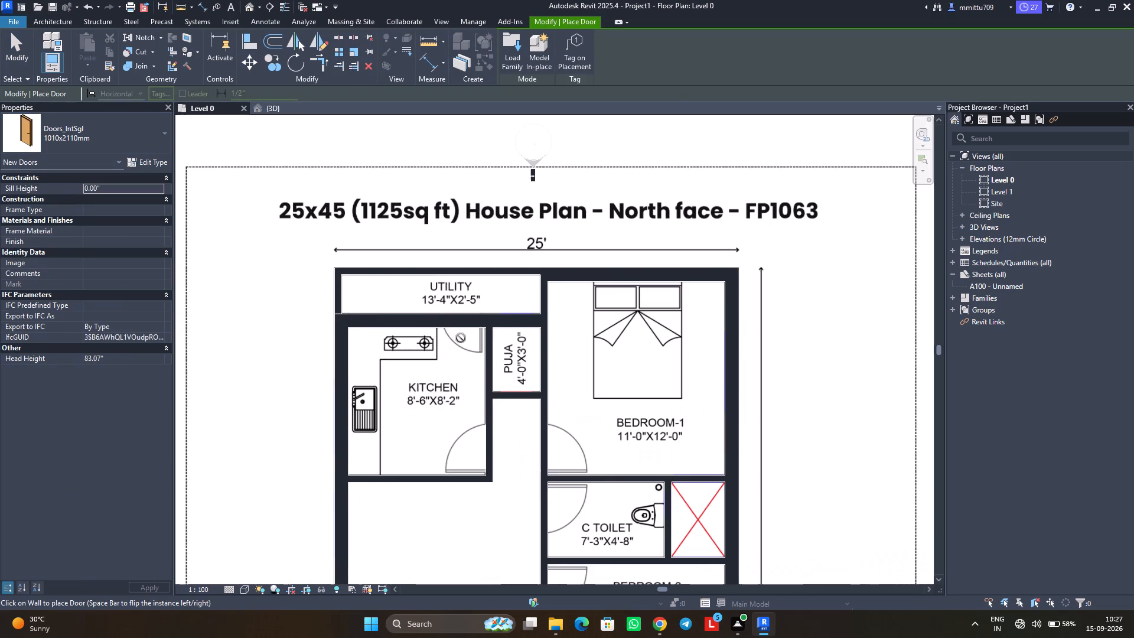
scroll(461, 338, "down", 2)
scroll(461, 338, "up", 3)
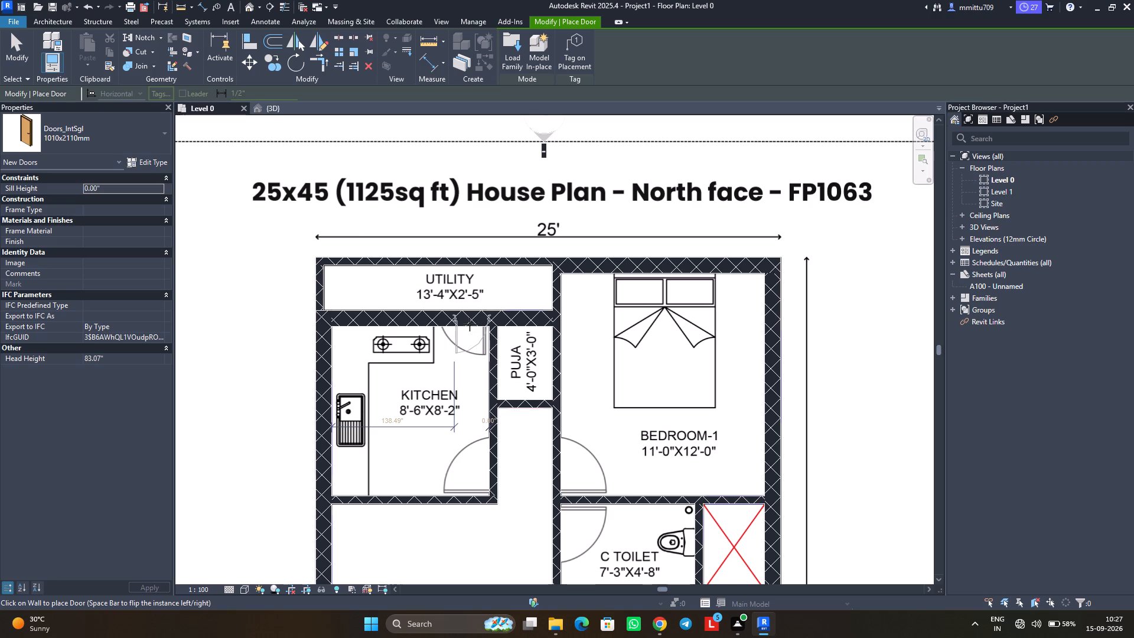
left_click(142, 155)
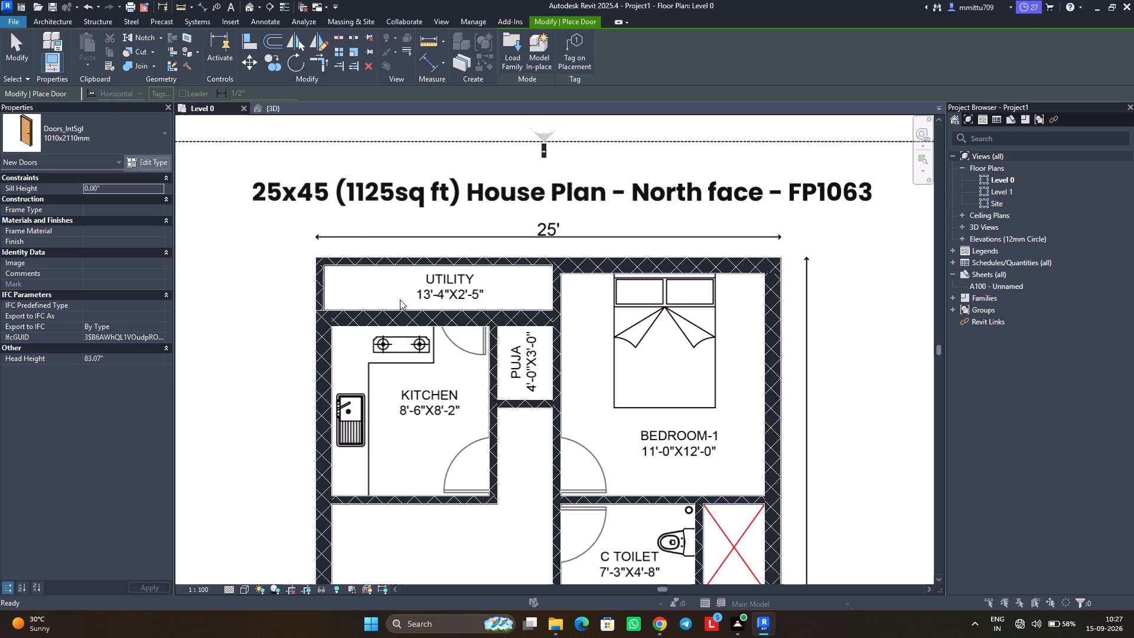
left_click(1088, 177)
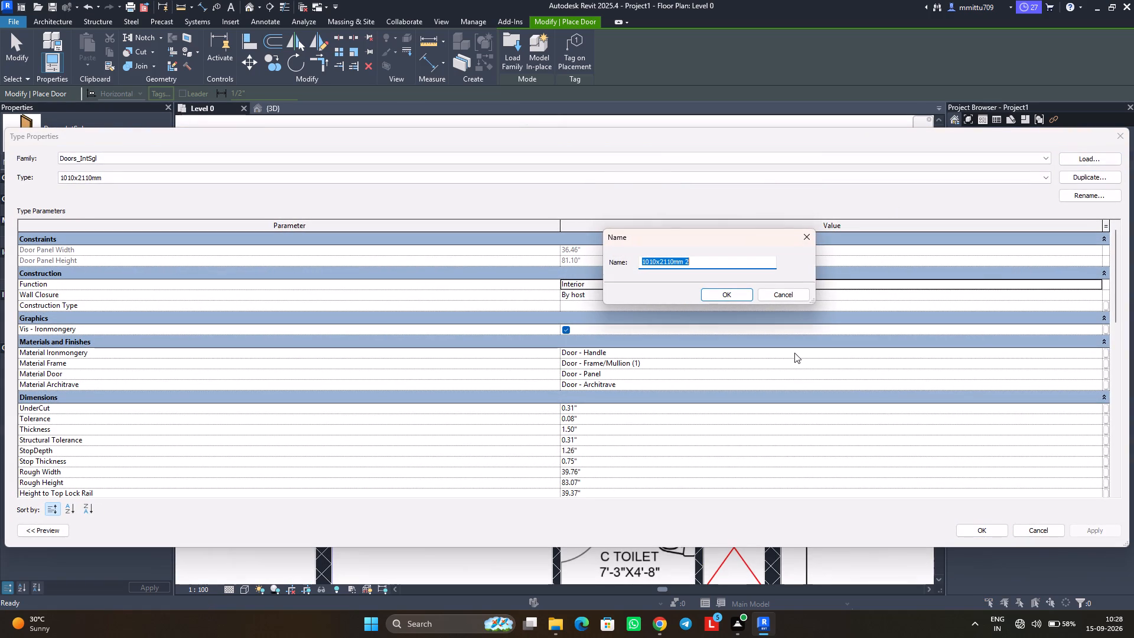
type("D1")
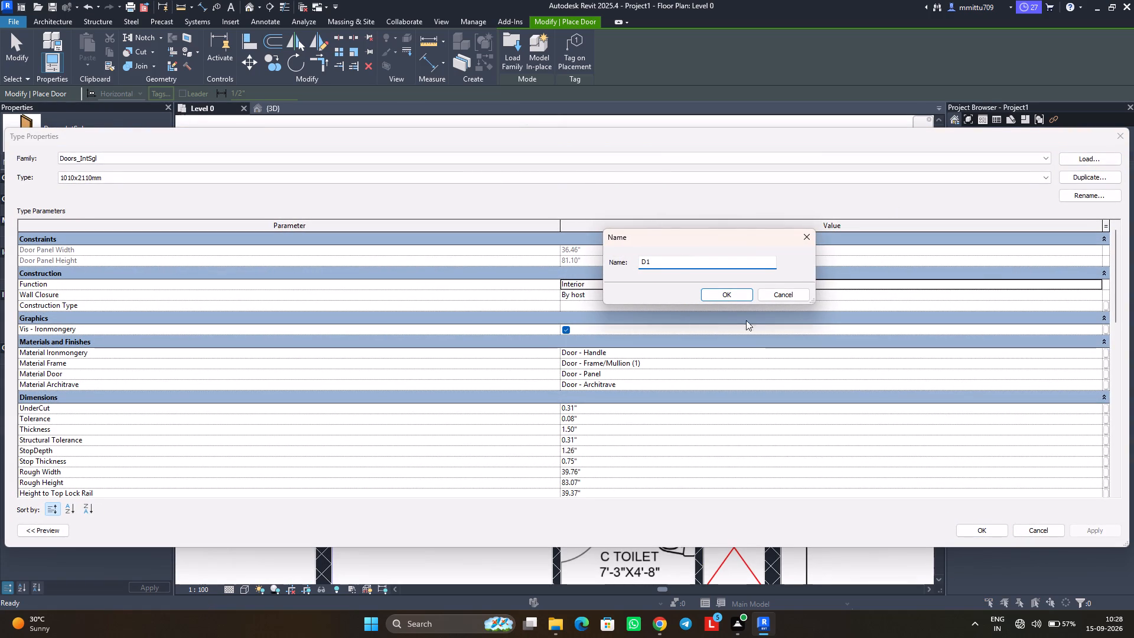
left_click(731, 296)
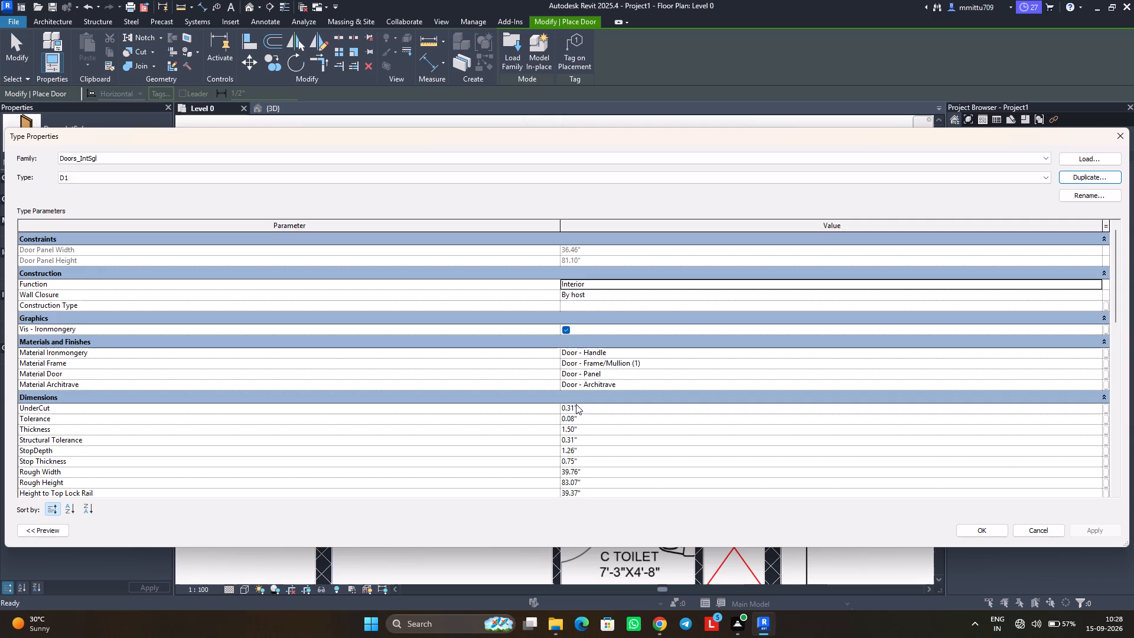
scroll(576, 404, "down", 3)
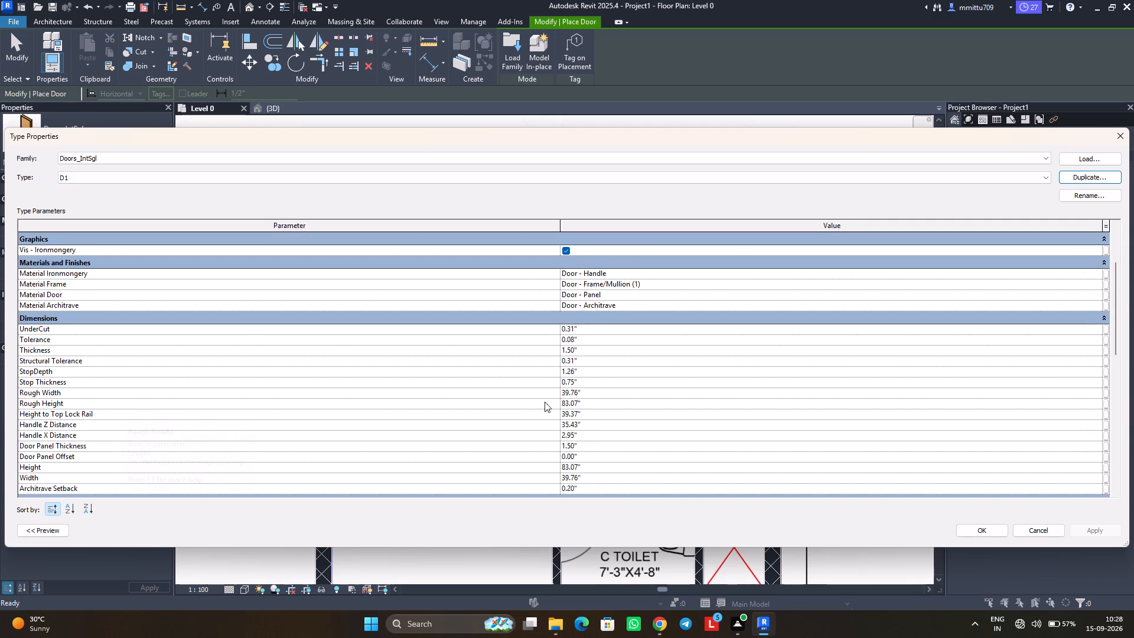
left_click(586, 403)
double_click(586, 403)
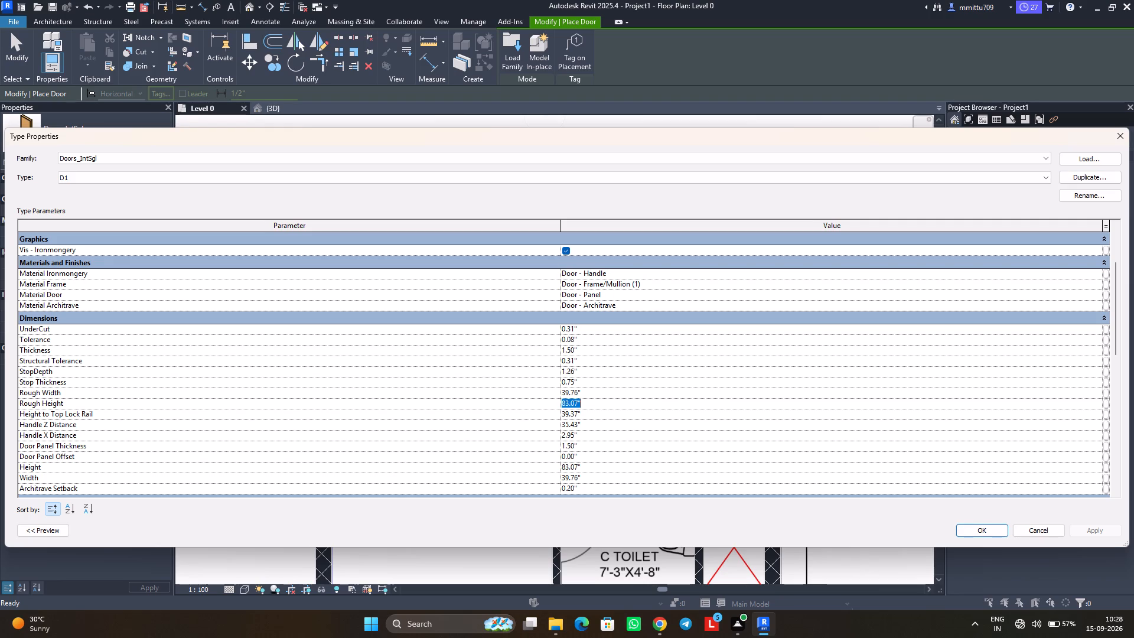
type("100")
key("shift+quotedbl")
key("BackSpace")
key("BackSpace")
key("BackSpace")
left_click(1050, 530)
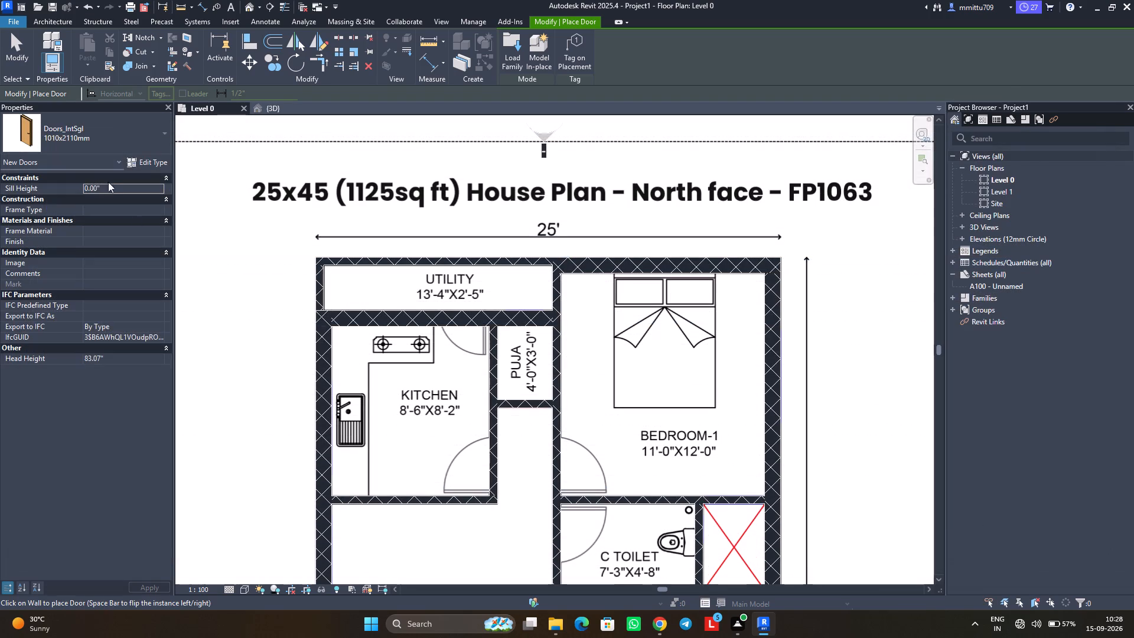
Duplicate the Doors_IntSgl 1010x2110mm door type as D1.
left_click(135, 166)
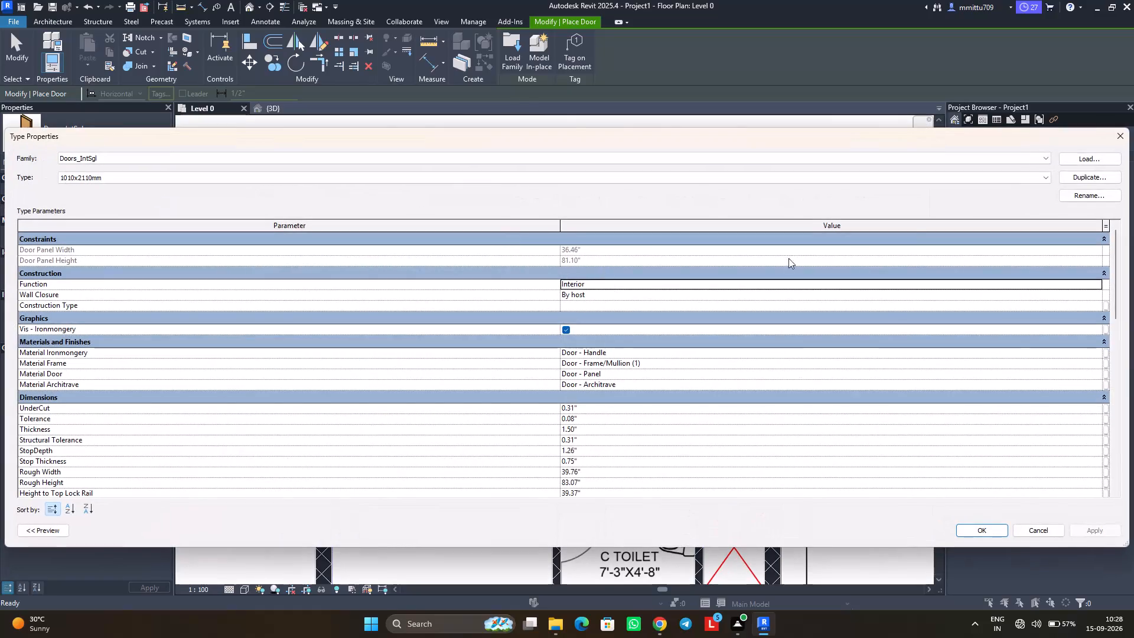
left_click(1072, 177)
key("d")
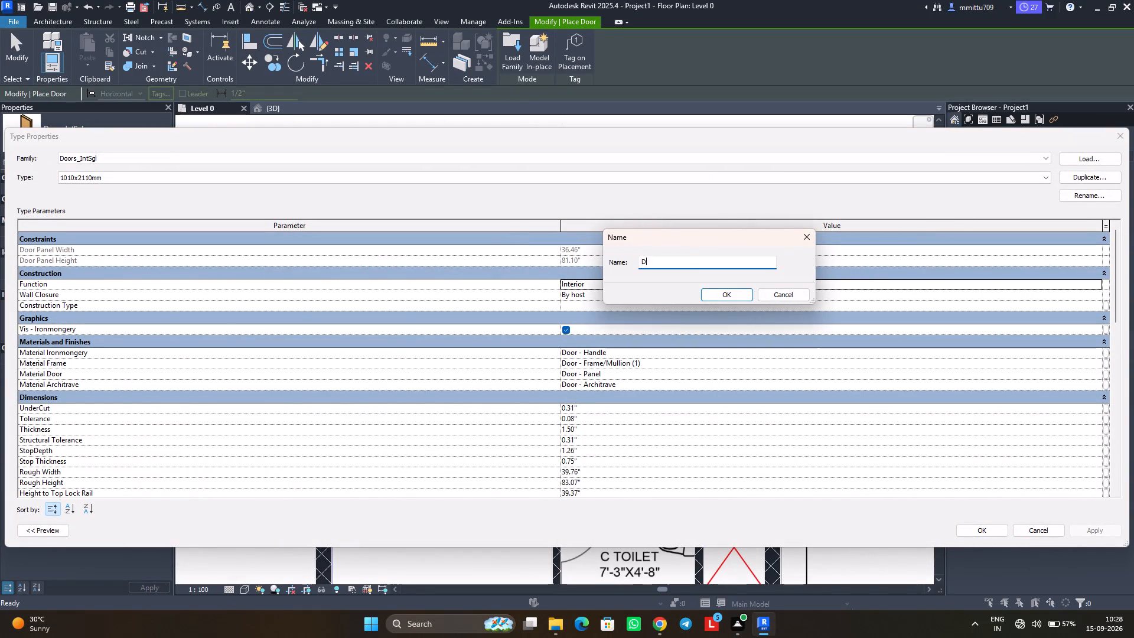
key("1")
left_click(712, 292)
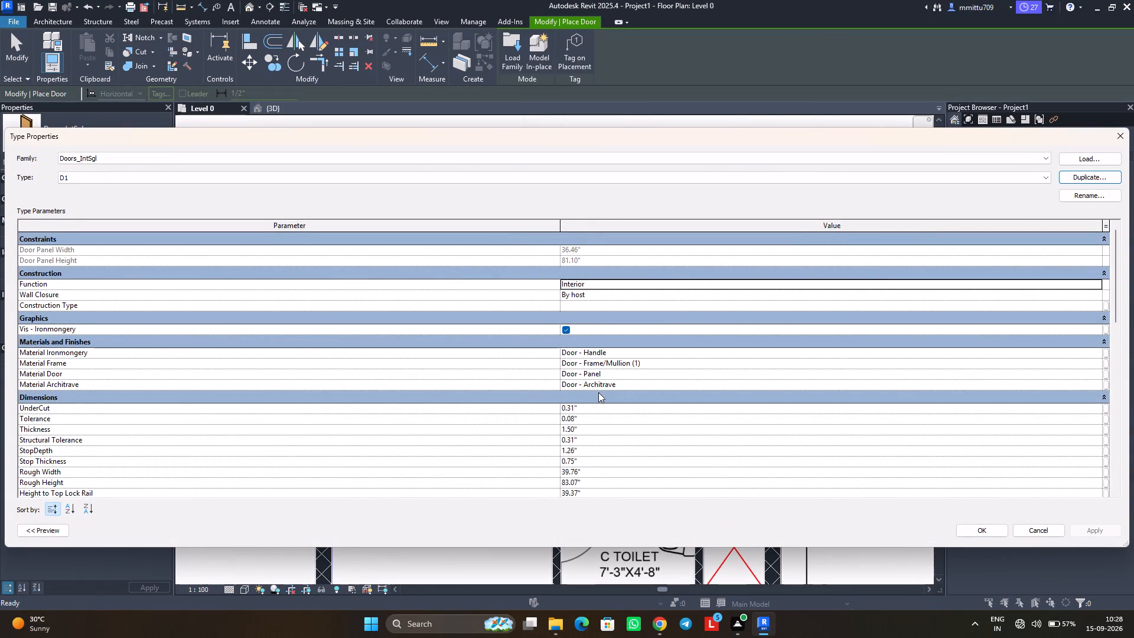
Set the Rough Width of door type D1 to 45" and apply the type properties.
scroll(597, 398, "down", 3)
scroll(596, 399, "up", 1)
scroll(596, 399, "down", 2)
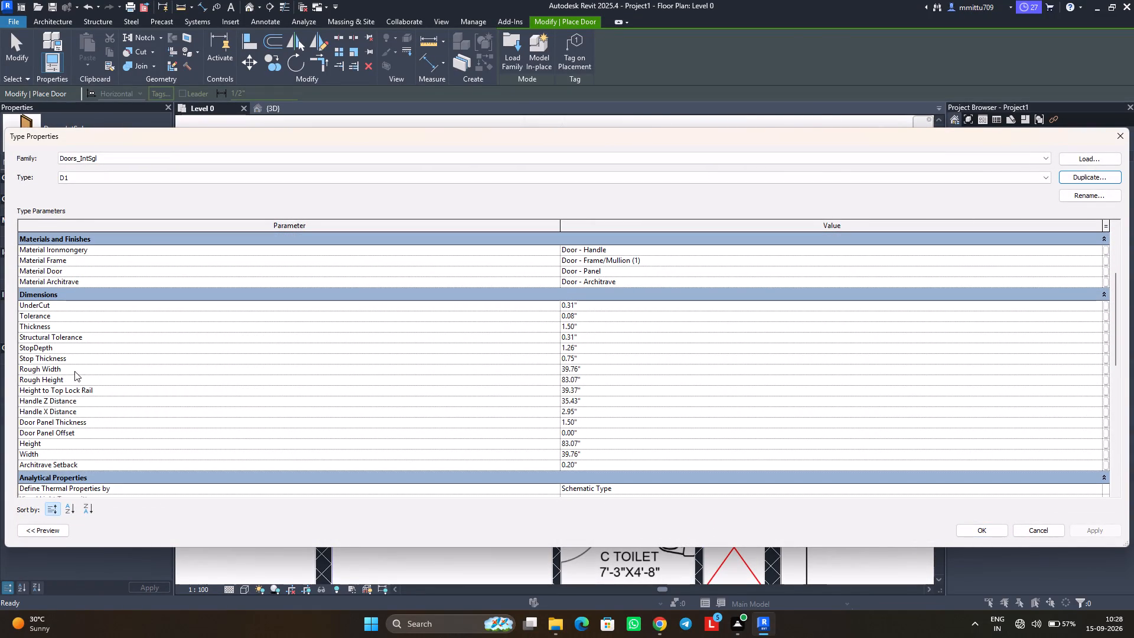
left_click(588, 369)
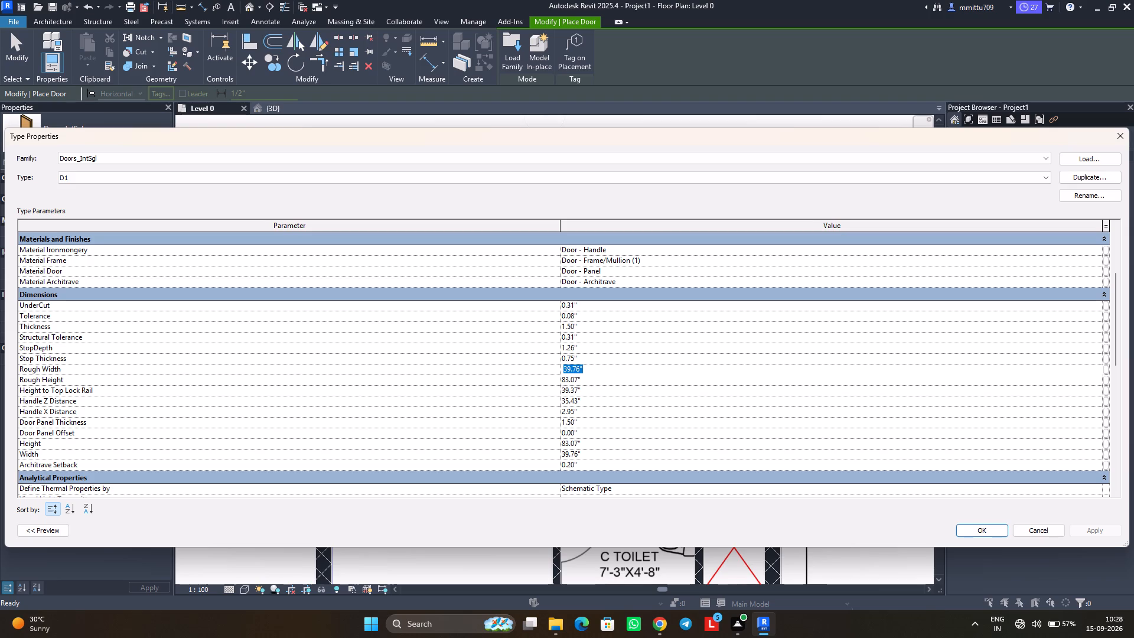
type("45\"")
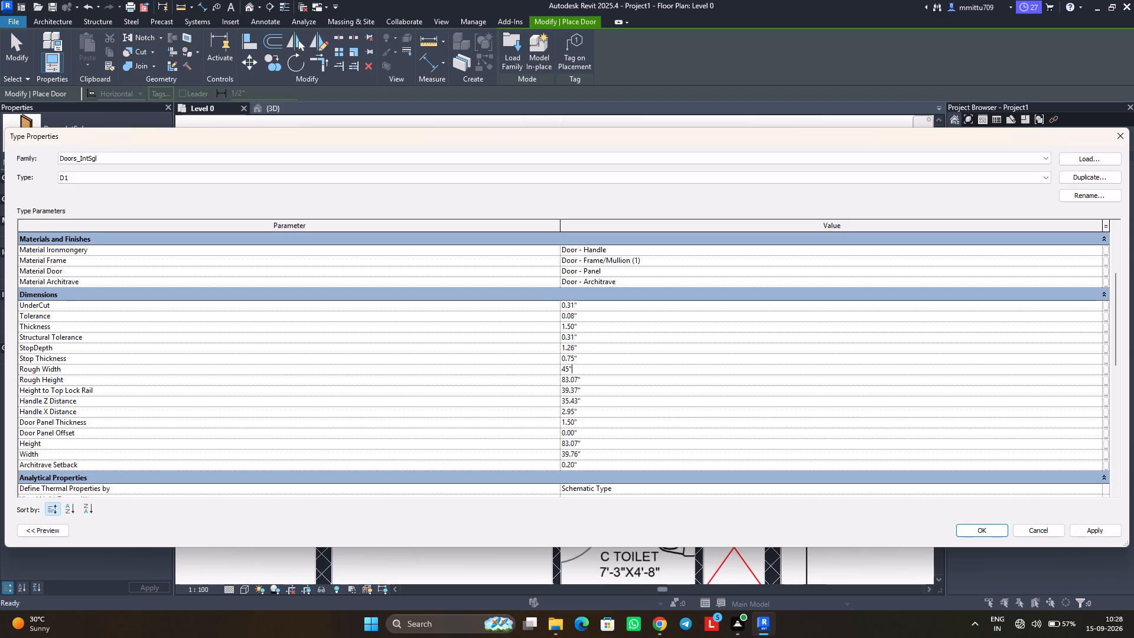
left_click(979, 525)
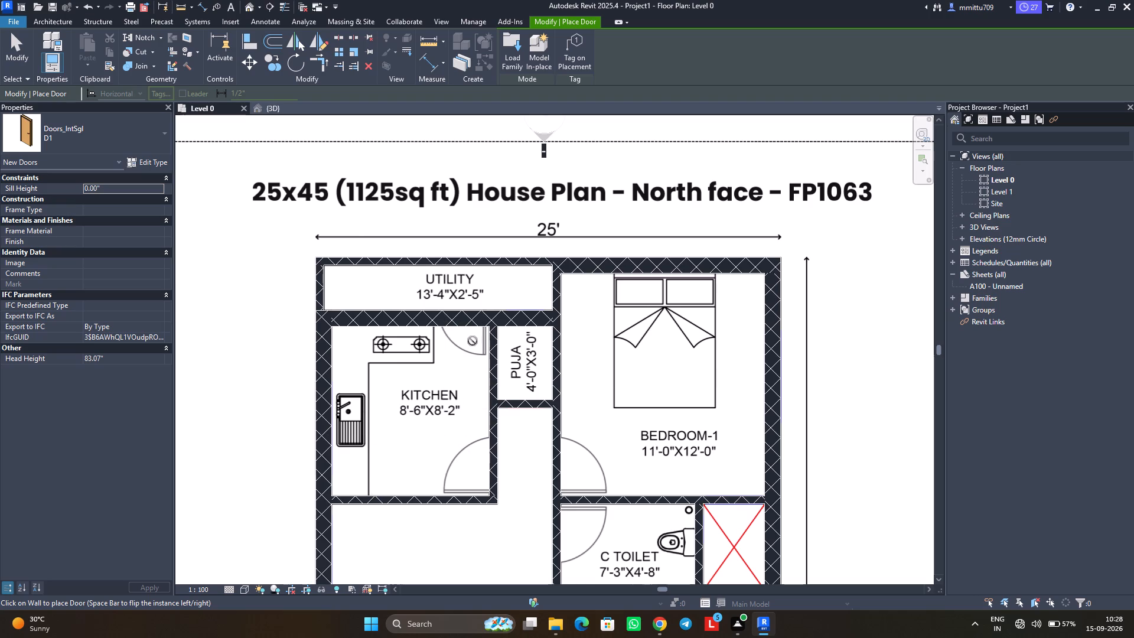
Set the Rough Width of door type D1 to 60" in its type properties.
left_click(135, 160)
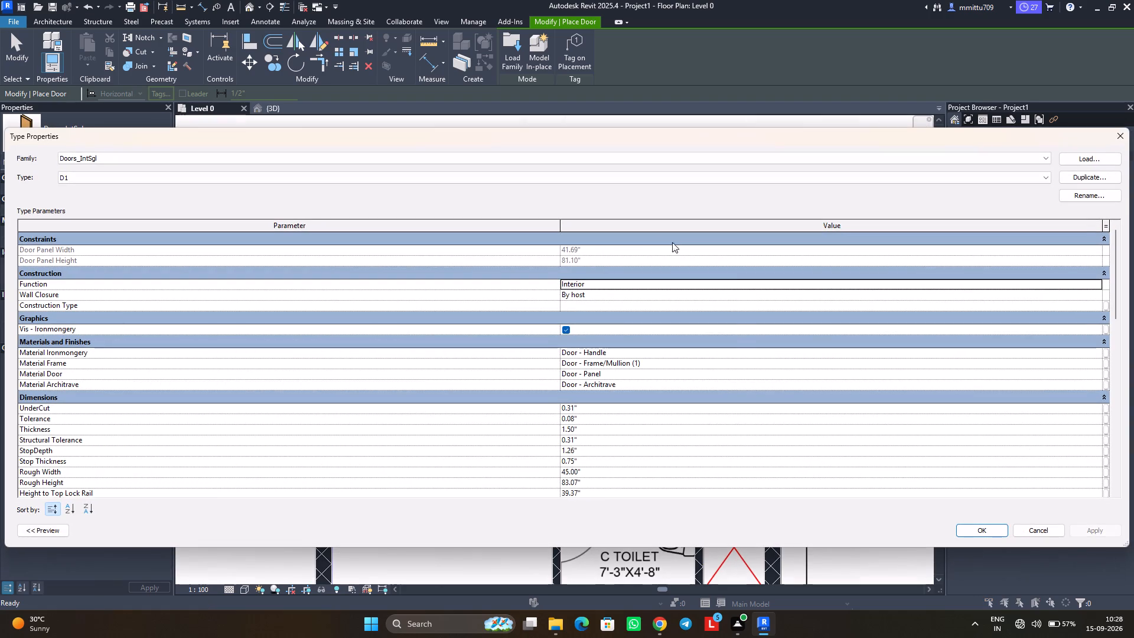
scroll(580, 447, "down", 1)
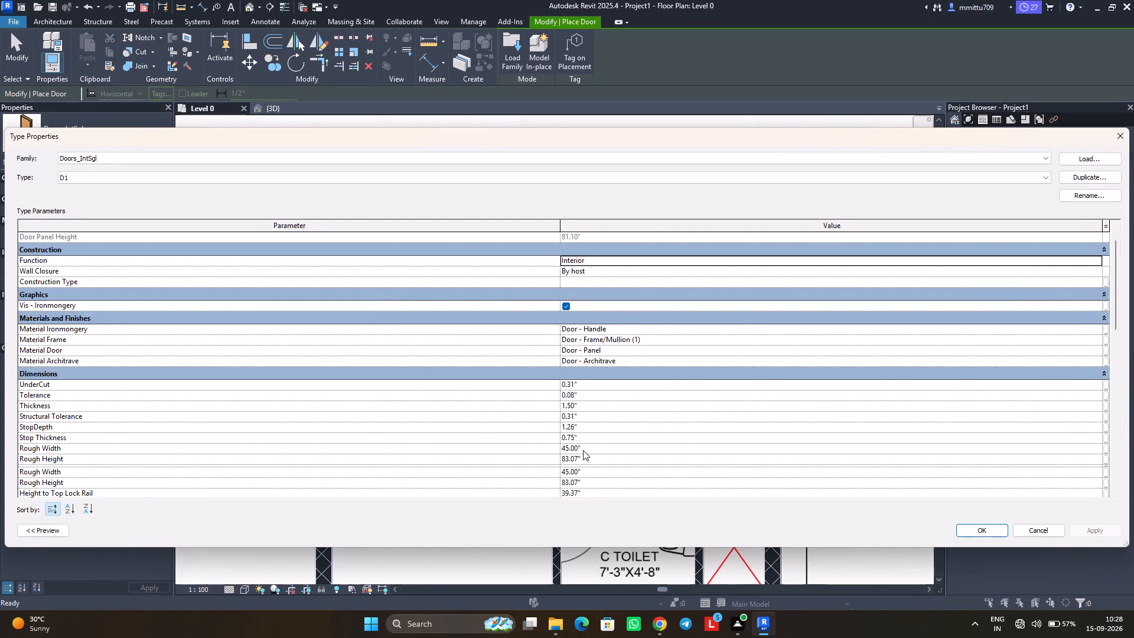
left_click(585, 448)
left_click(585, 448)
left_click(585, 448)
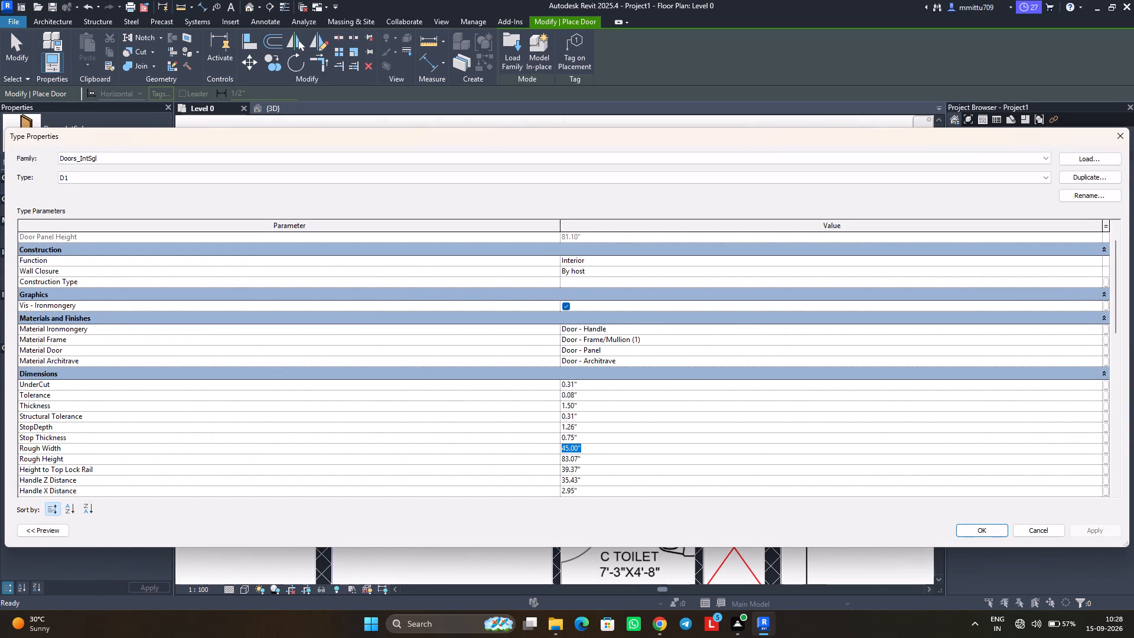
type("60\"")
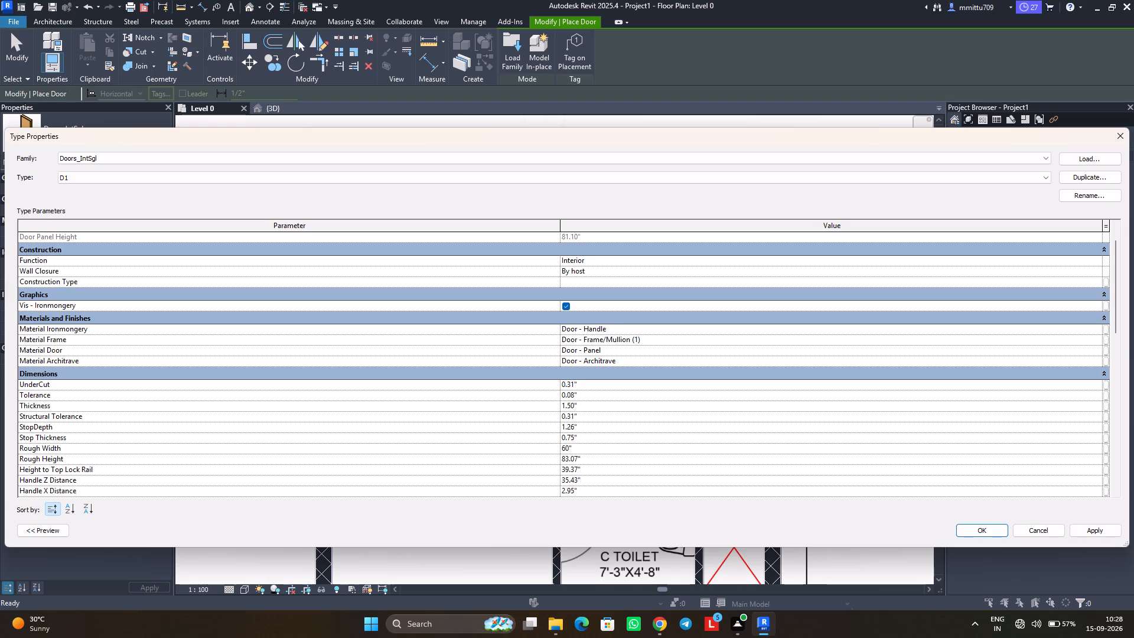
left_click(969, 527)
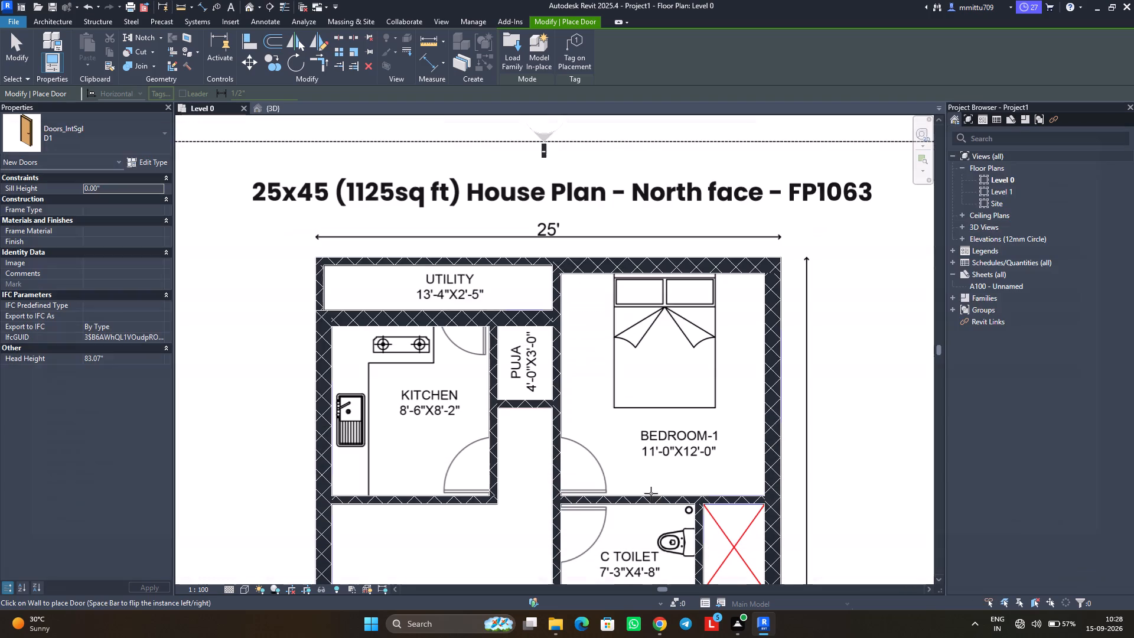
Place D1 doors at the kitchen's passage doorway, the Bedroom-1, C Toilet and Bedroom-2 doorways, and the hall entry.
left_click(490, 466)
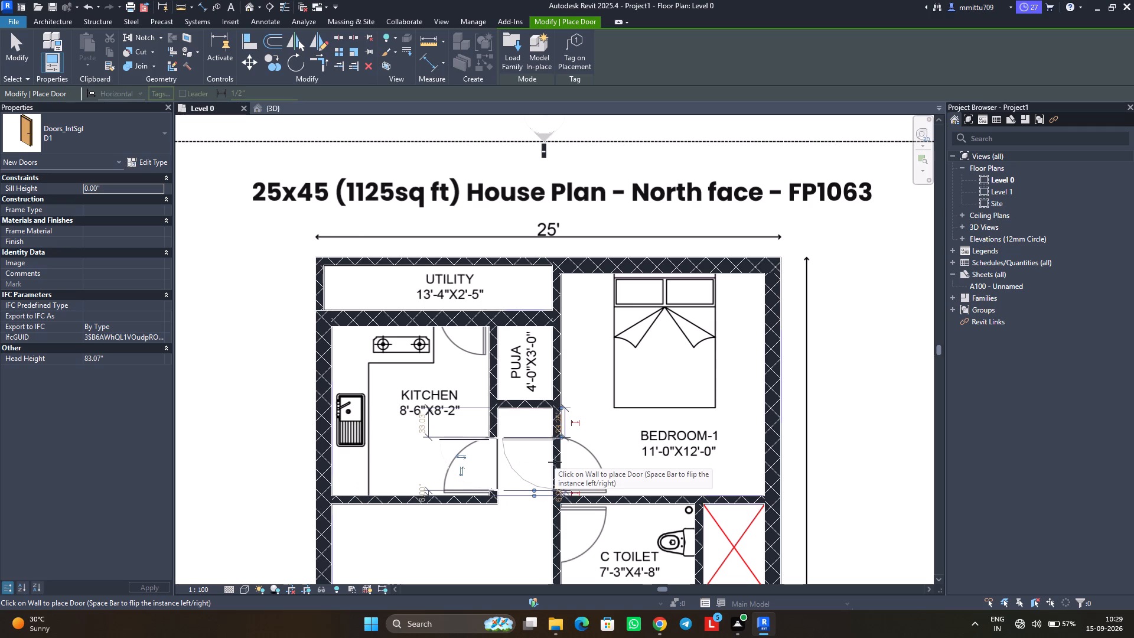
left_click(555, 462)
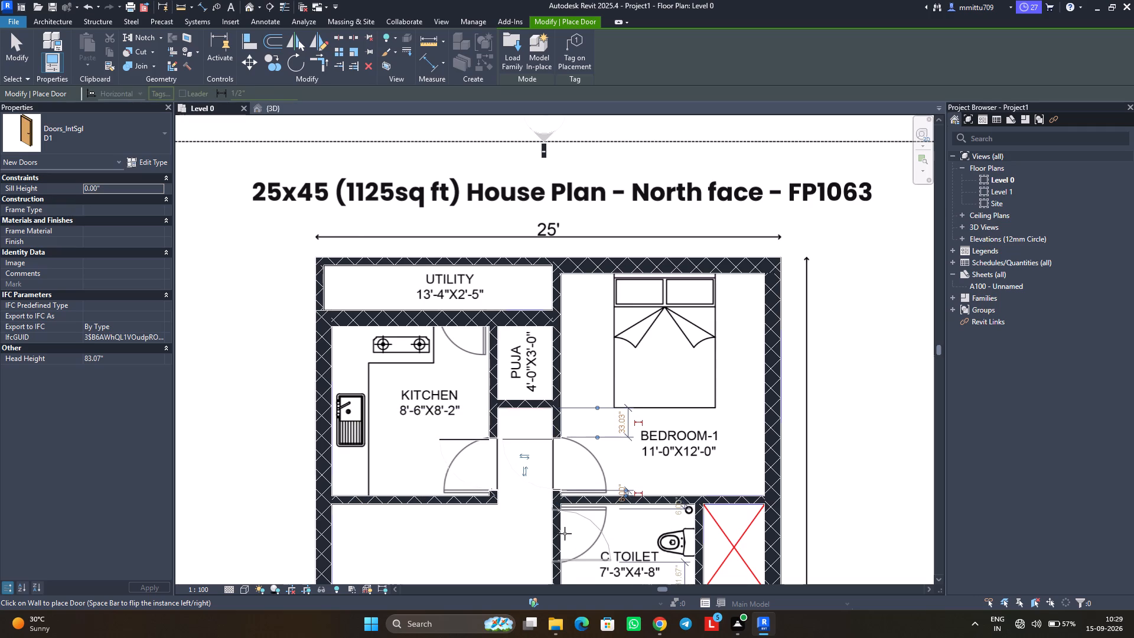
left_click(562, 534)
middle_click_drag(628, 528, 623, 476)
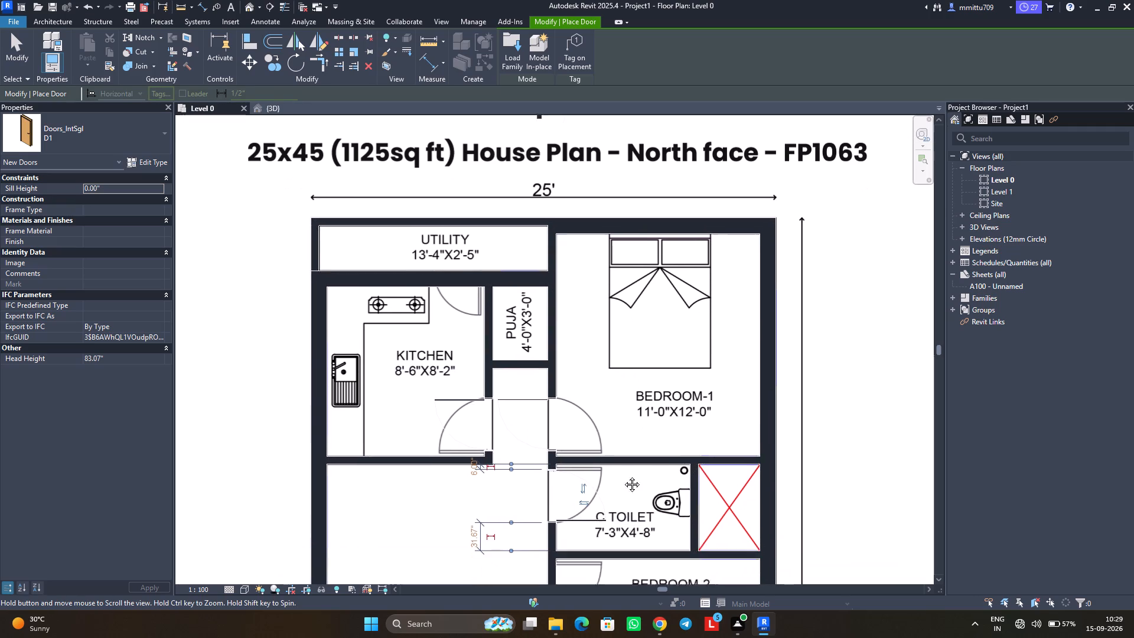
middle_click_drag(623, 476, 622, 343)
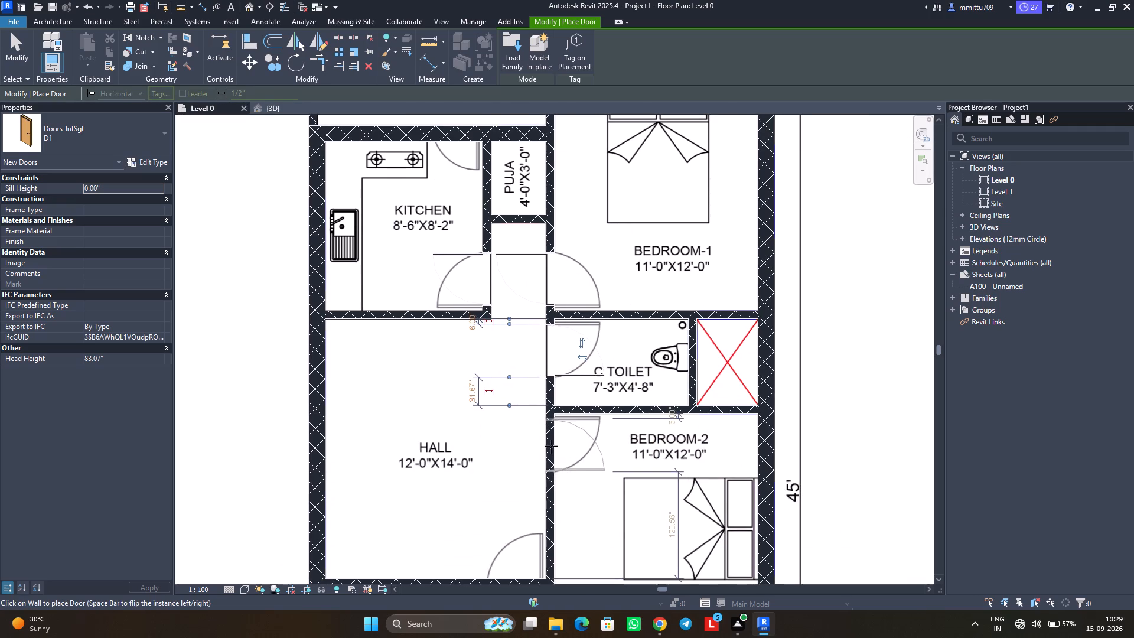
left_click(550, 445)
middle_click_drag(607, 494, 604, 354)
scroll(607, 494, "down", 1)
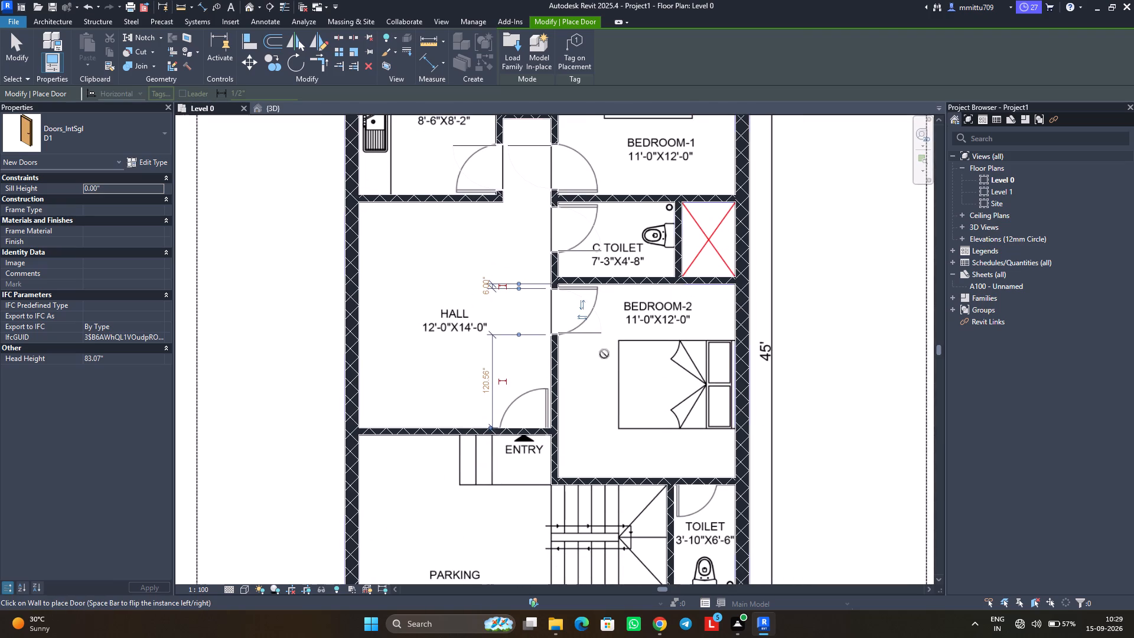
left_click(527, 427)
Examine the ground floor plan for door openings that still need a door, including the toilet and the kitchen's utility doorway.
middle_click_drag(566, 466, 563, 347)
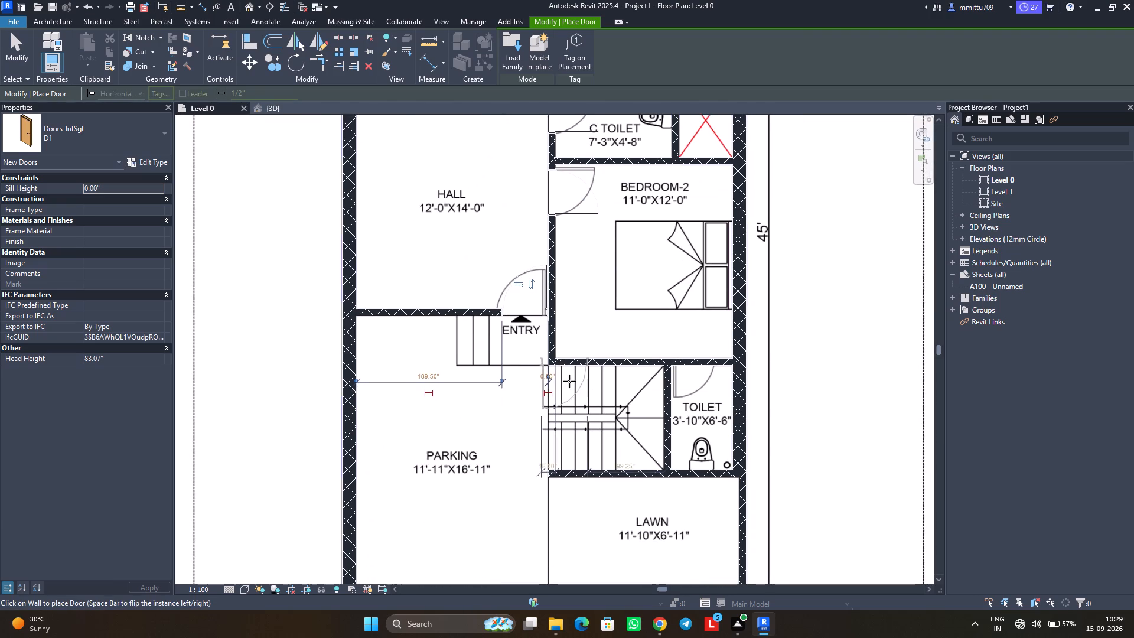
scroll(564, 481, "down", 1)
middle_click_drag(562, 479, 563, 332)
scroll(528, 356, "down", 1)
middle_click_drag(528, 356, 536, 505)
middle_click_drag(492, 289, 493, 396)
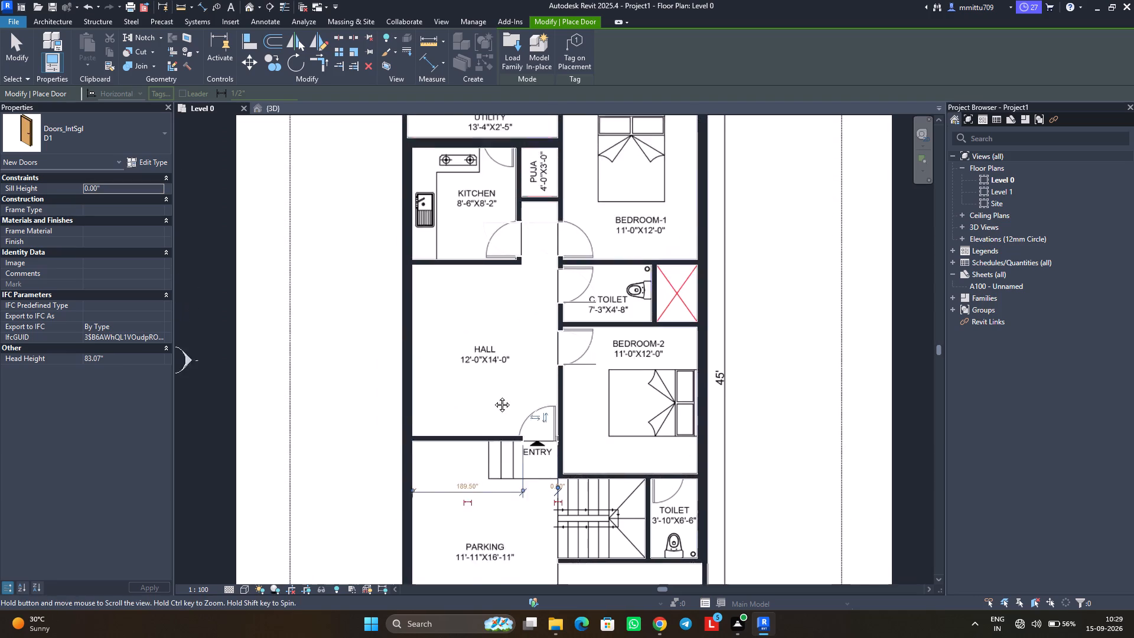
middle_click_drag(493, 396, 487, 439)
middle_click_drag(469, 329, 475, 401)
scroll(469, 329, "down", 1)
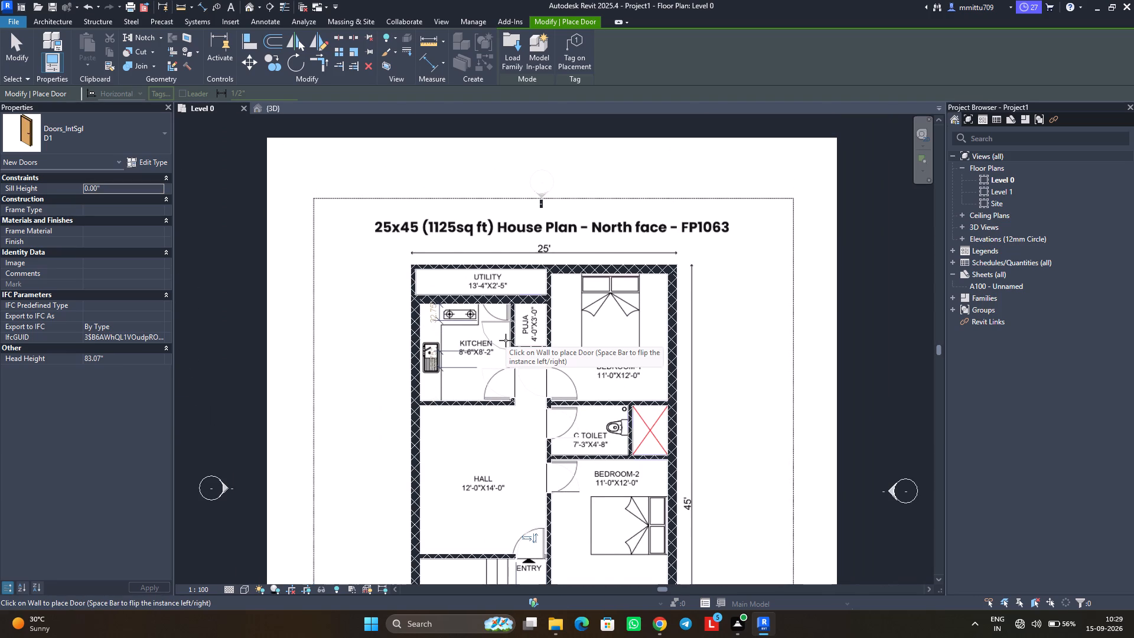
scroll(506, 341, "down", 4)
middle_click_drag(537, 441, 536, 359)
scroll(537, 430, "down", 1)
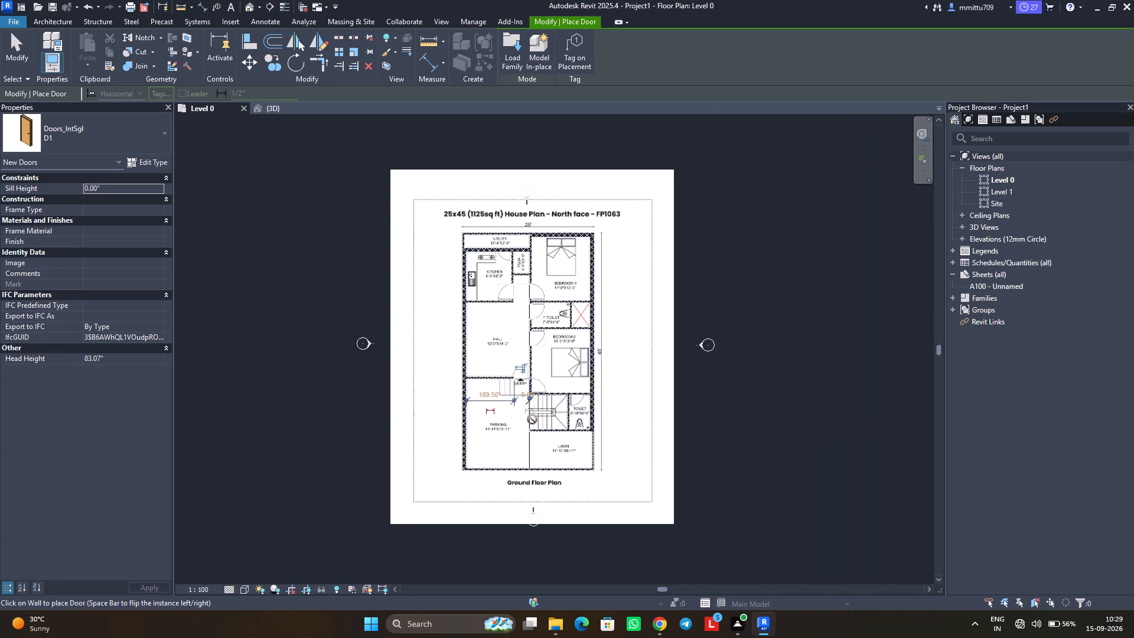
scroll(524, 457, "up", 5)
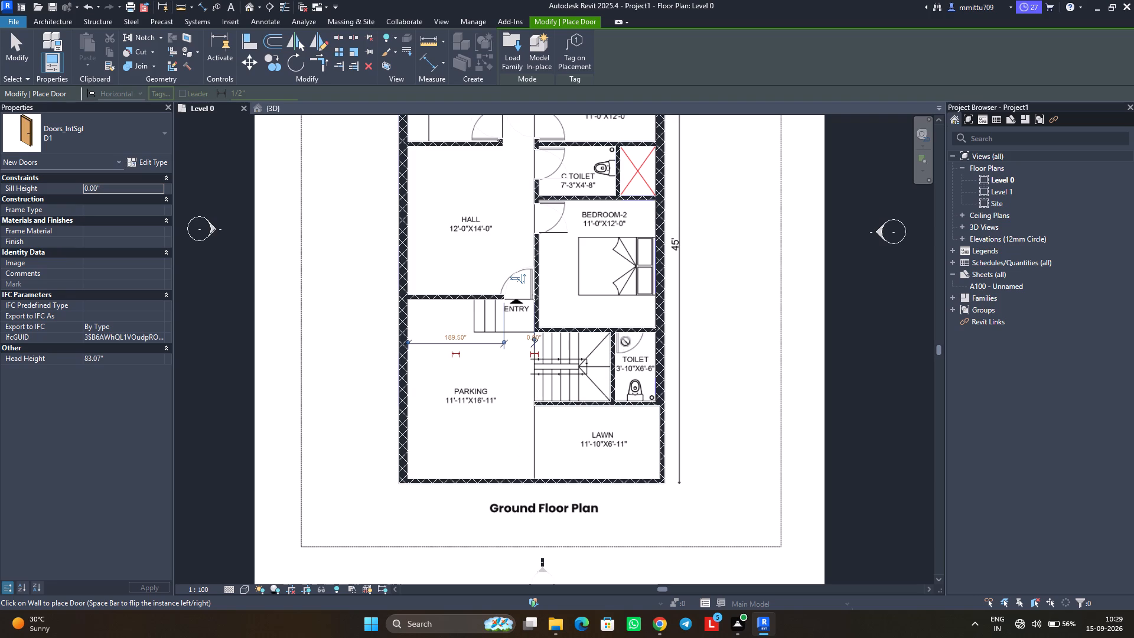
scroll(625, 333, "up", 1)
scroll(625, 333, "down", 1)
scroll(625, 333, "up", 2)
scroll(625, 333, "down", 3)
scroll(625, 333, "up", 2)
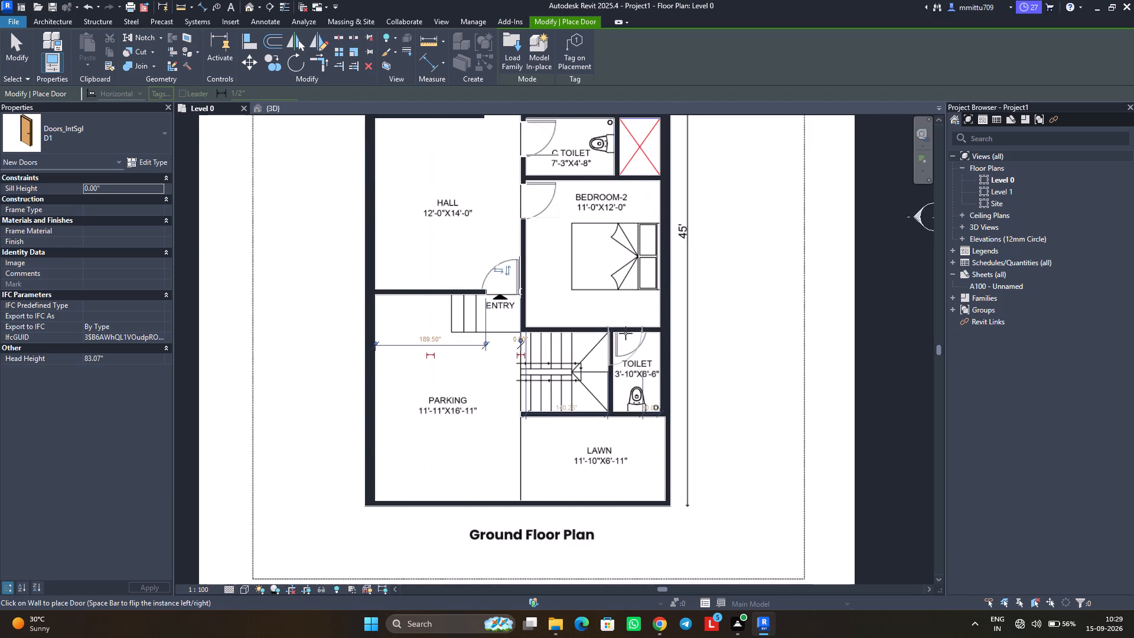
middle_click_drag(394, 294, 379, 390)
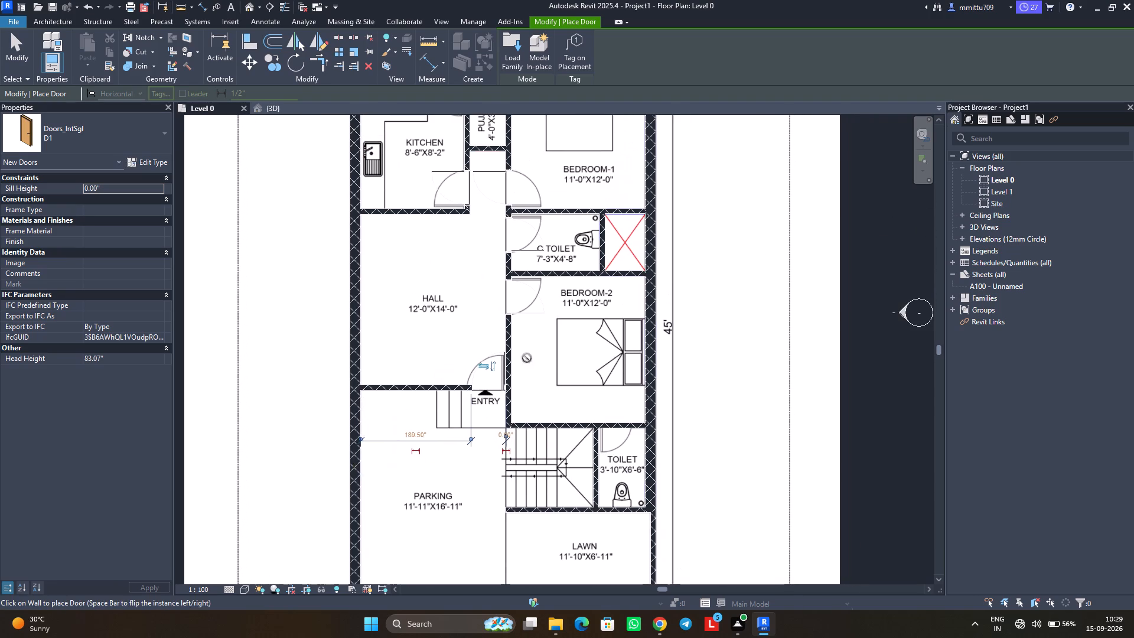
middle_click_drag(561, 351, 561, 395)
middle_click_drag(549, 351, 548, 403)
scroll(549, 357, "down", 1)
middle_click_drag(535, 337, 524, 388)
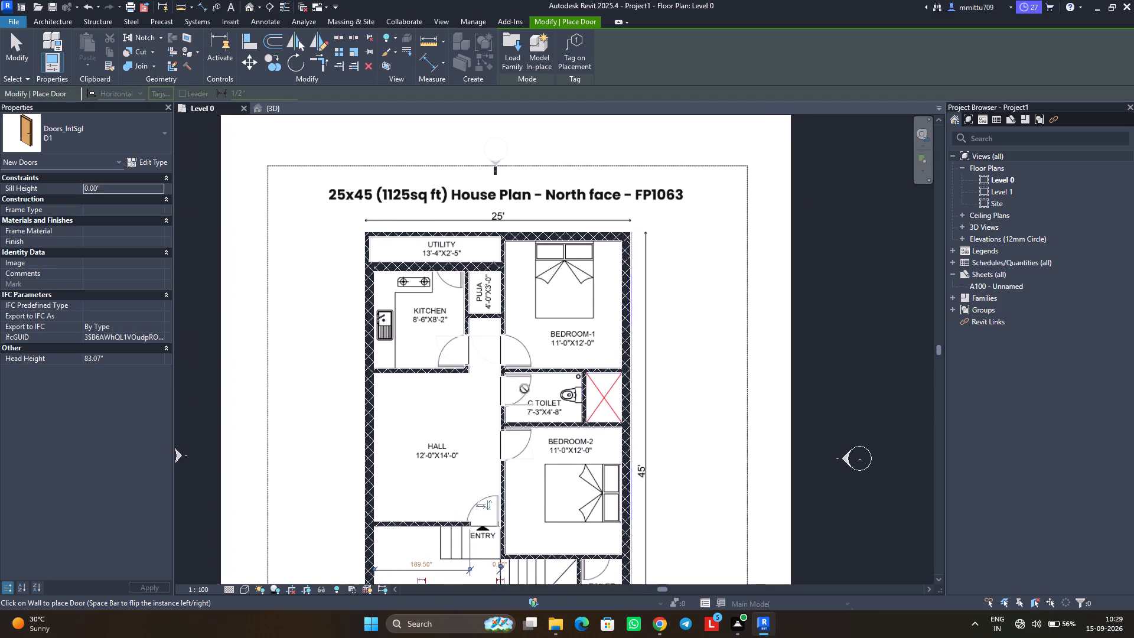
scroll(506, 380, "up", 1)
scroll(506, 380, "down", 2)
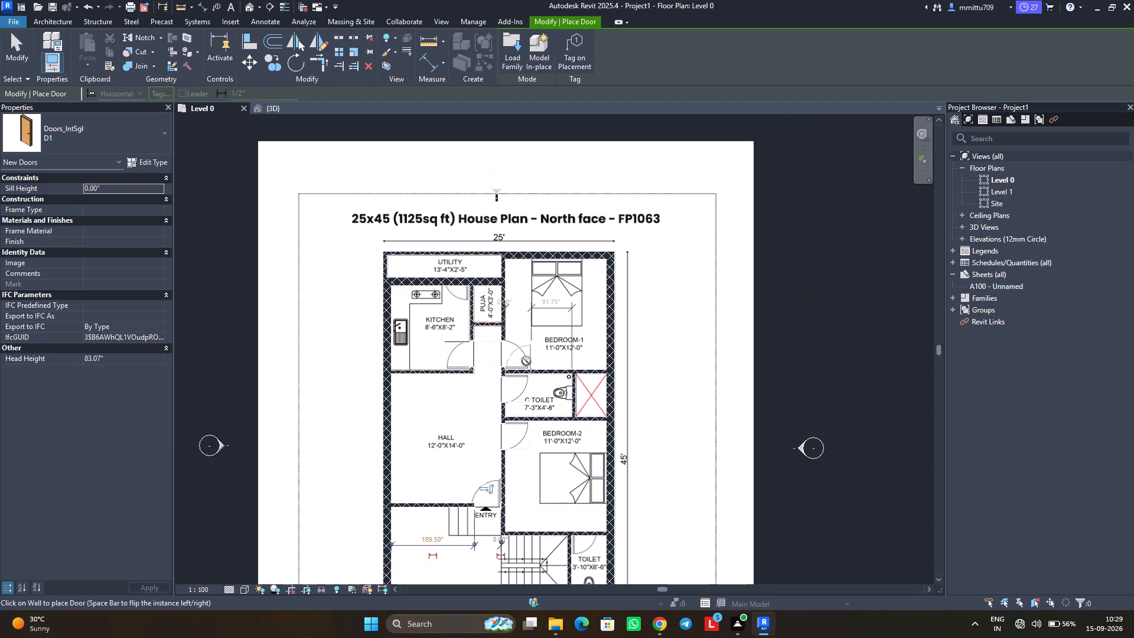
middle_click_drag(516, 353, 522, 401)
scroll(517, 377, "down", 1)
scroll(468, 356, "up", 8)
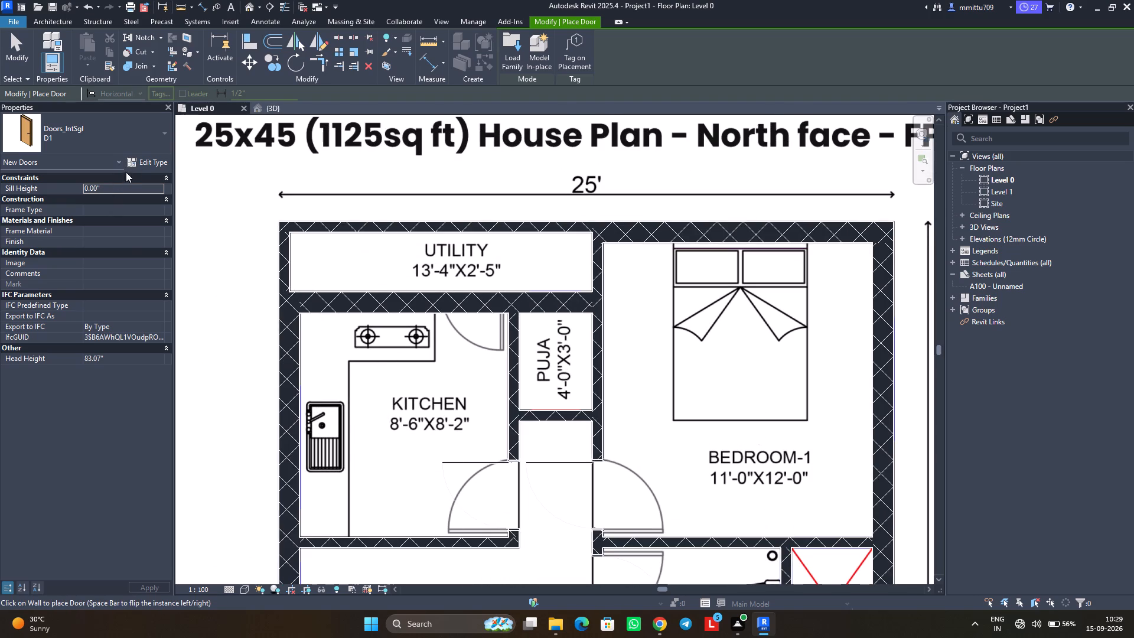
Duplicate door type D1 as D2 and set its Rough Width to 45".
left_click(140, 159)
left_click(1064, 175)
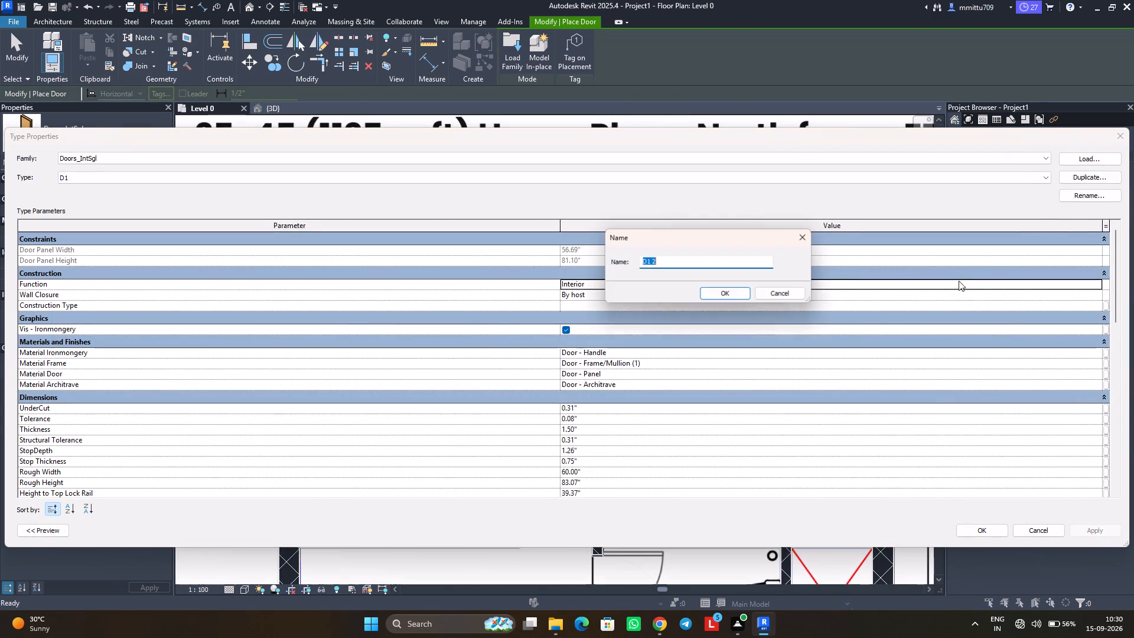
type("D2")
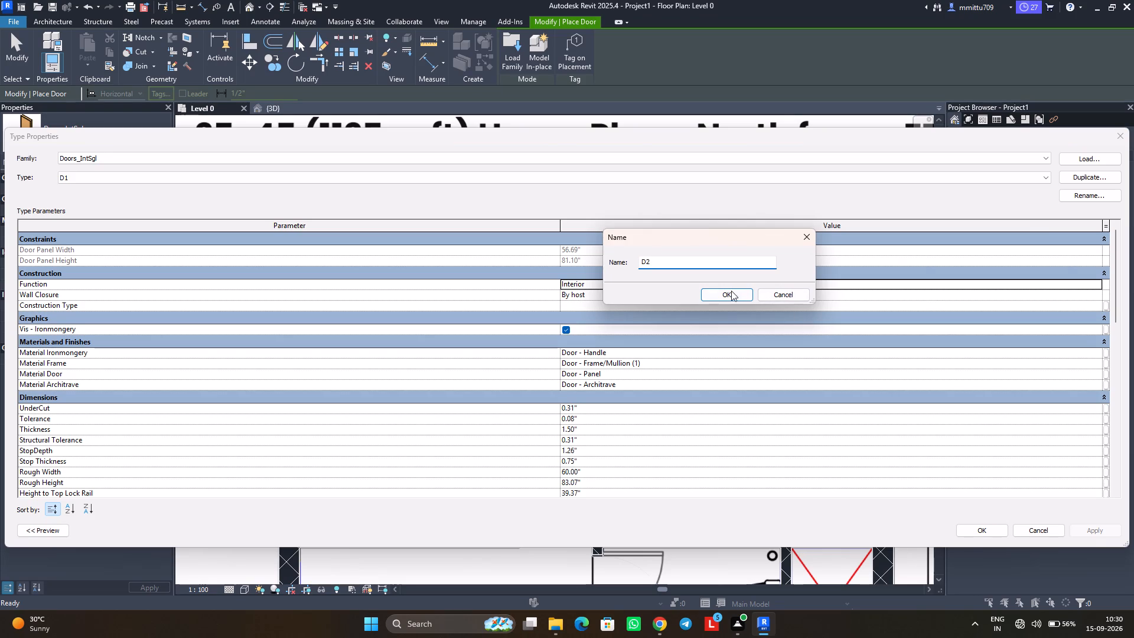
left_click(731, 291)
scroll(621, 420, "down", 4)
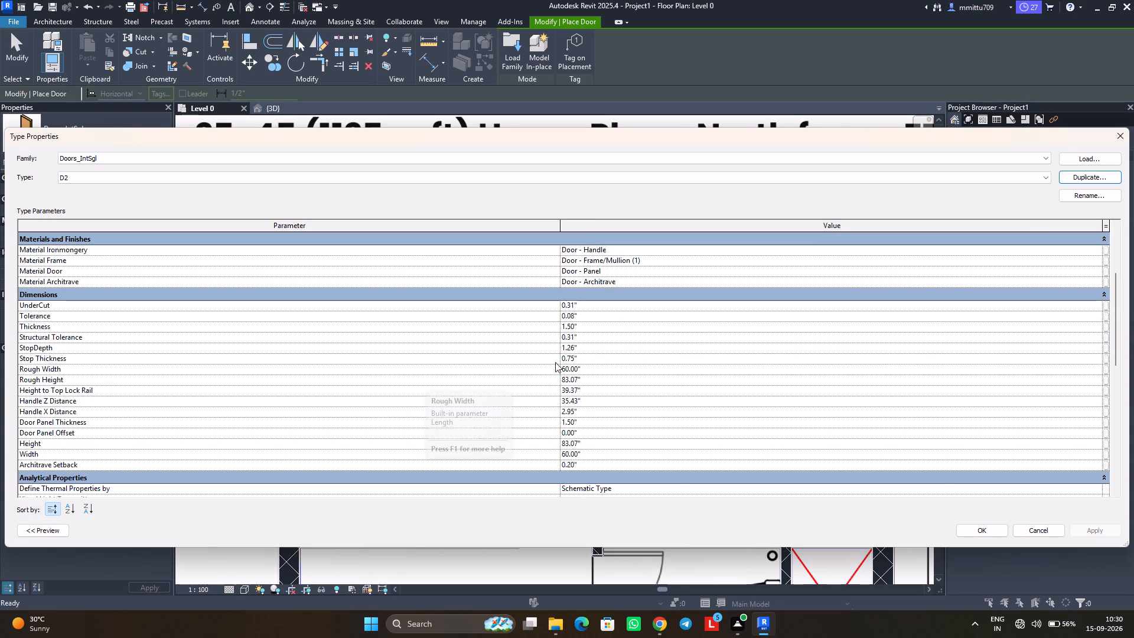
left_click(595, 369)
type("45\"")
left_click(979, 534)
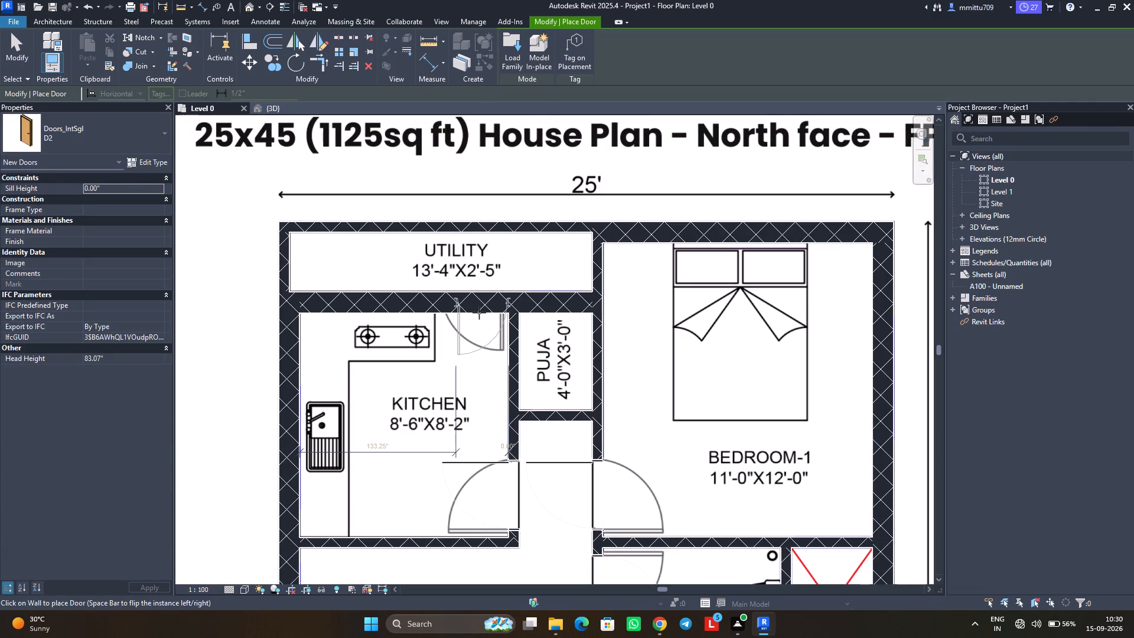
Place D2 doors at the doorway between kitchen and utility and at the toilet beside the stairs, finishing door placement.
left_click(478, 310)
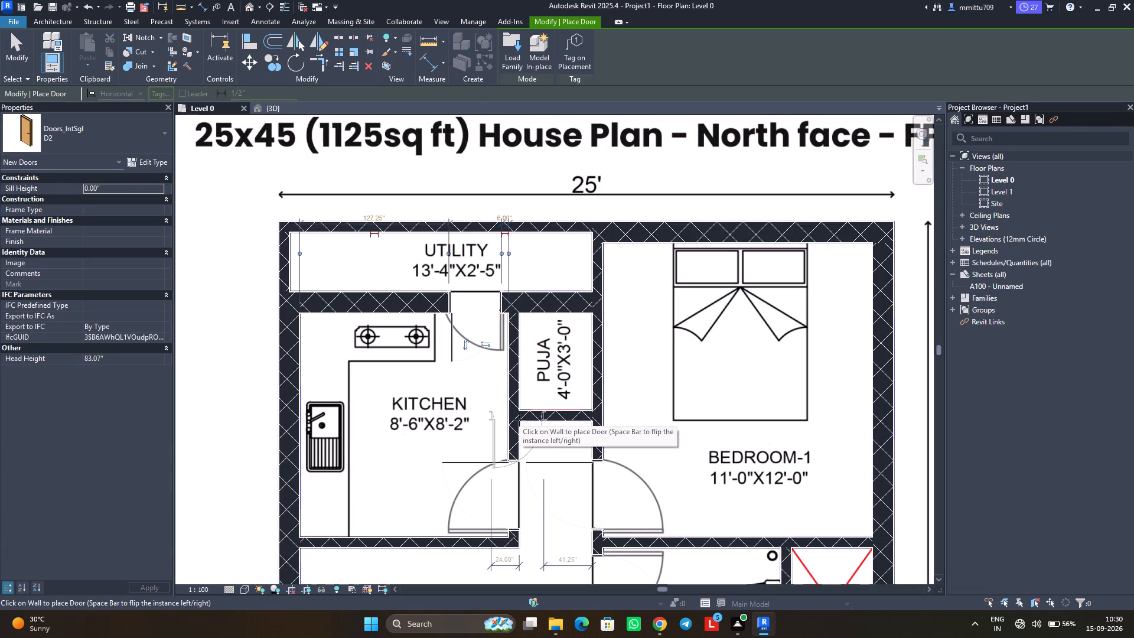
scroll(537, 439, "down", 3)
middle_click_drag(569, 468, 563, 323)
middle_click_drag(595, 451, 582, 323)
middle_click_drag(636, 459, 630, 382)
scroll(634, 444, "down", 1)
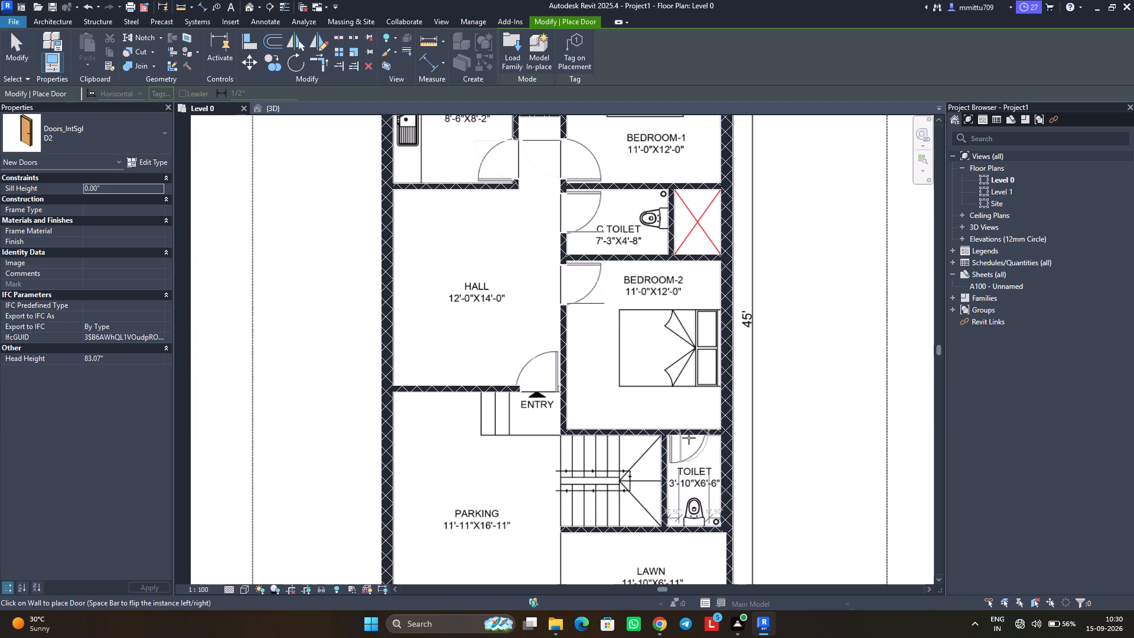
left_click(685, 441)
middle_click_drag(692, 498, 690, 353)
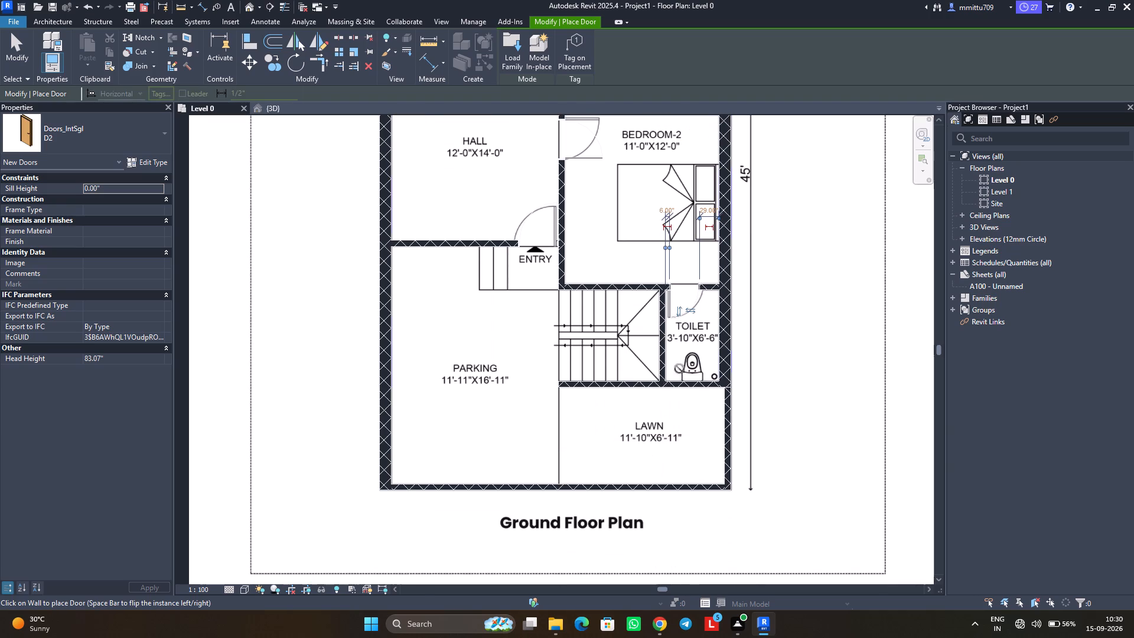
key("Escape")
key("Escape")
key("Escape")
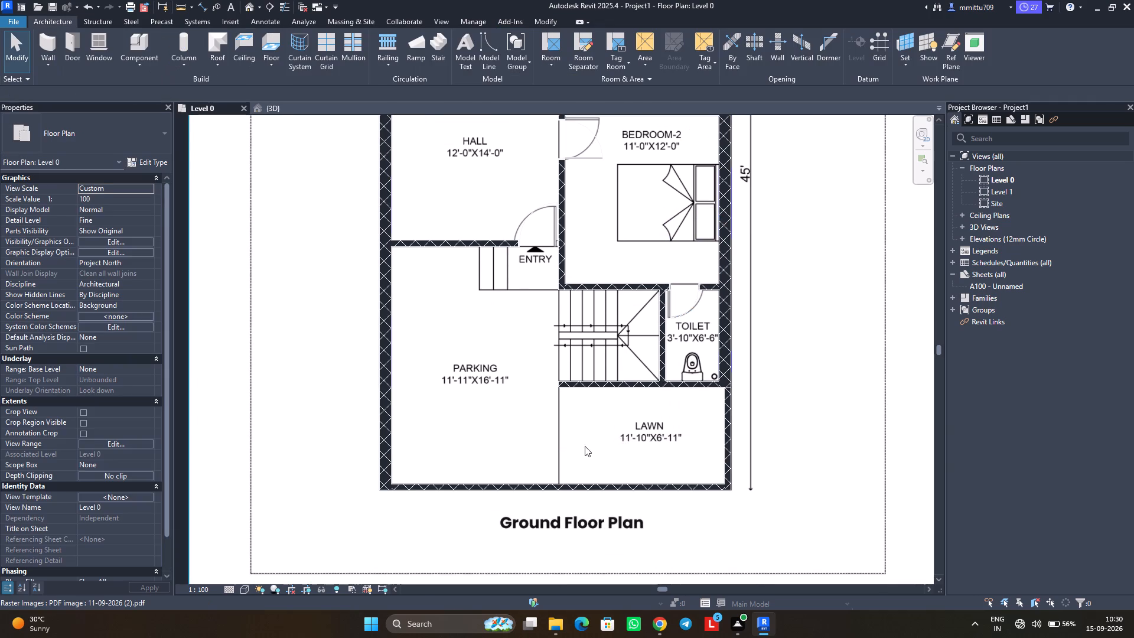
Examine the whole ground floor plan to review the door layout.
scroll(585, 446, "down", 4)
scroll(585, 446, "up", 2)
scroll(578, 434, "down", 1)
middle_click_drag(578, 434, 576, 477)
scroll(558, 450, "down", 2)
middle_click_drag(556, 431, 554, 463)
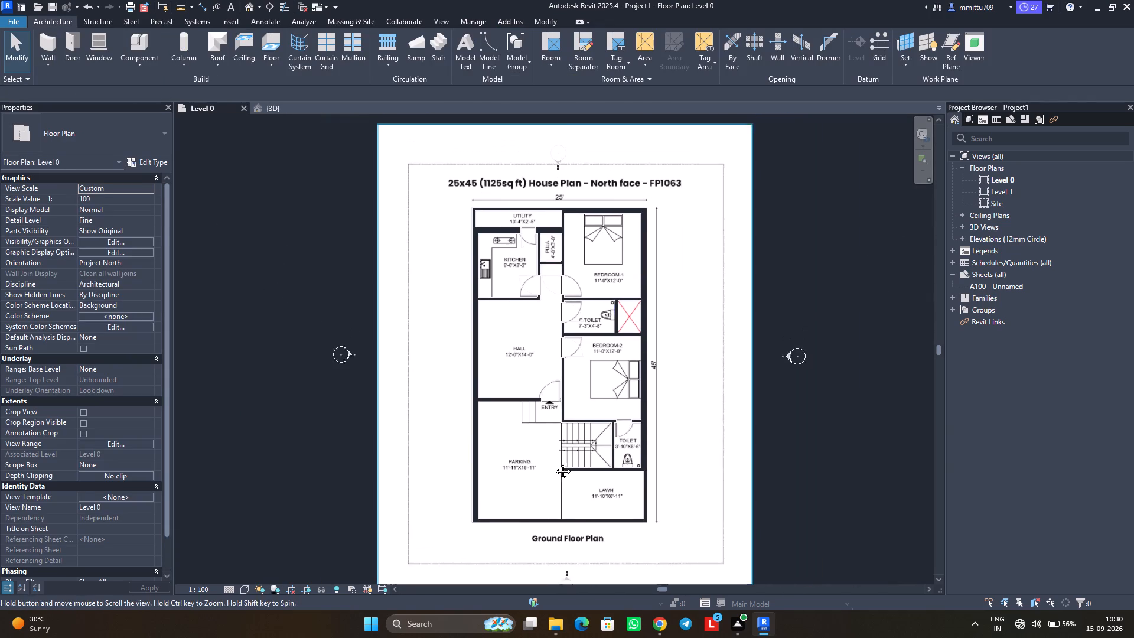
middle_click_drag(554, 463, 555, 467)
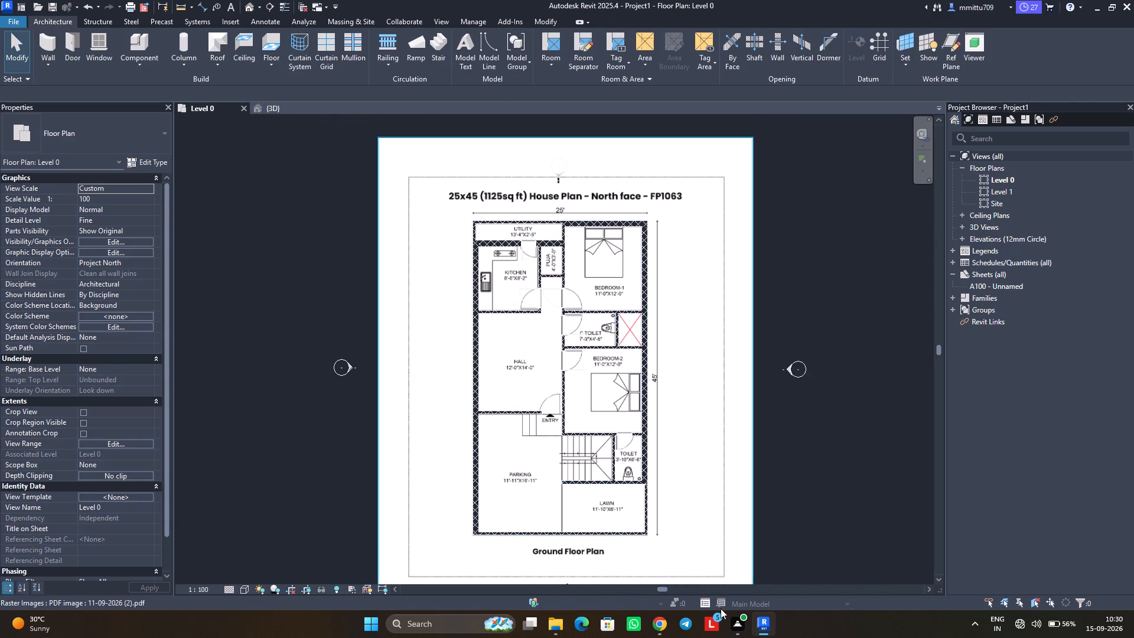
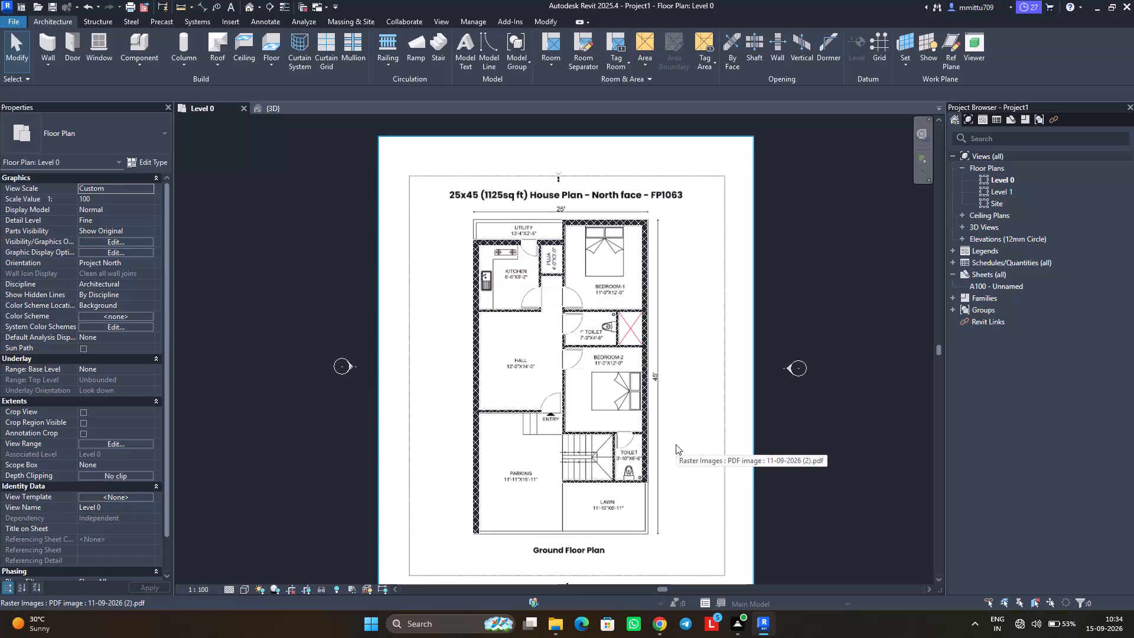
Set the Base Offset of all EX WALL exterior wall instances to -12".
left_click(477, 362)
type("SA")
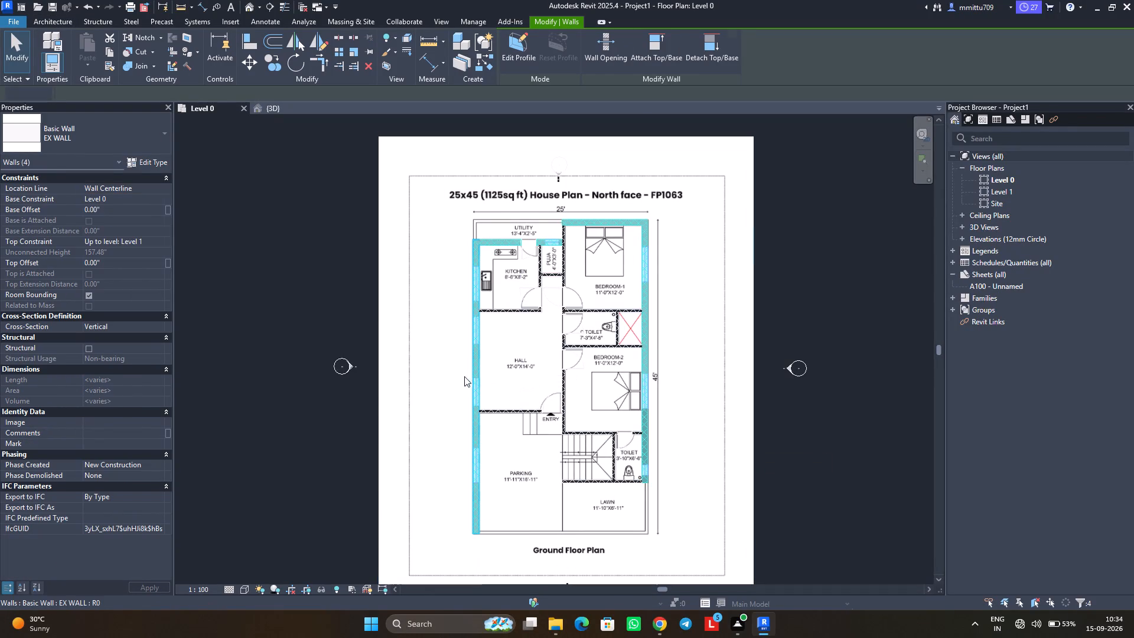
left_click(122, 209)
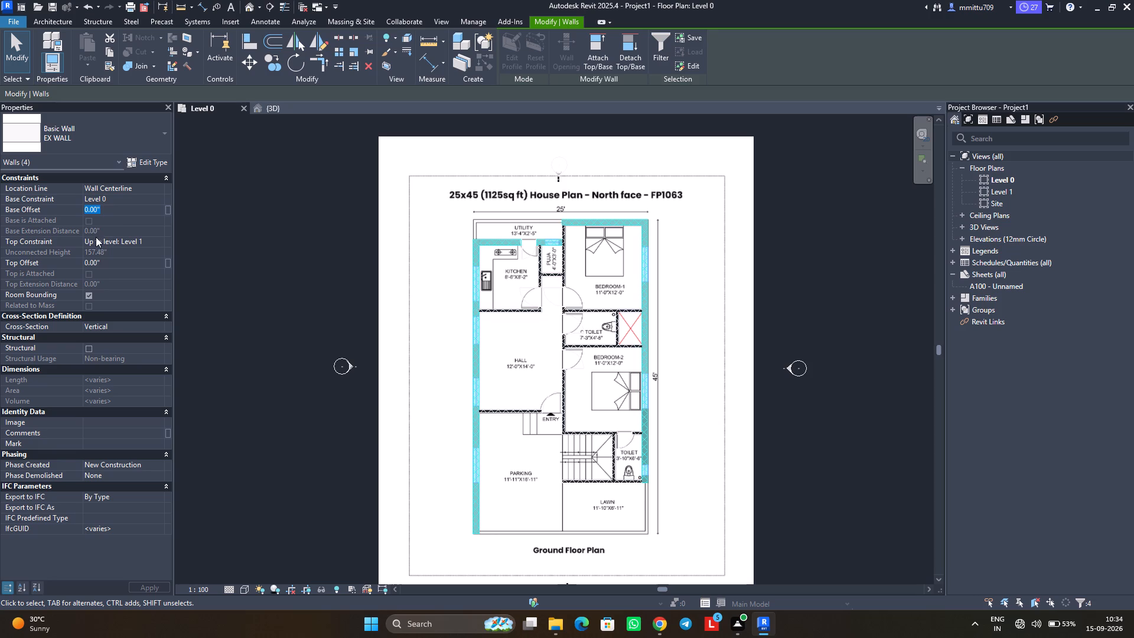
type("-12")
key("shift+quotedbl")
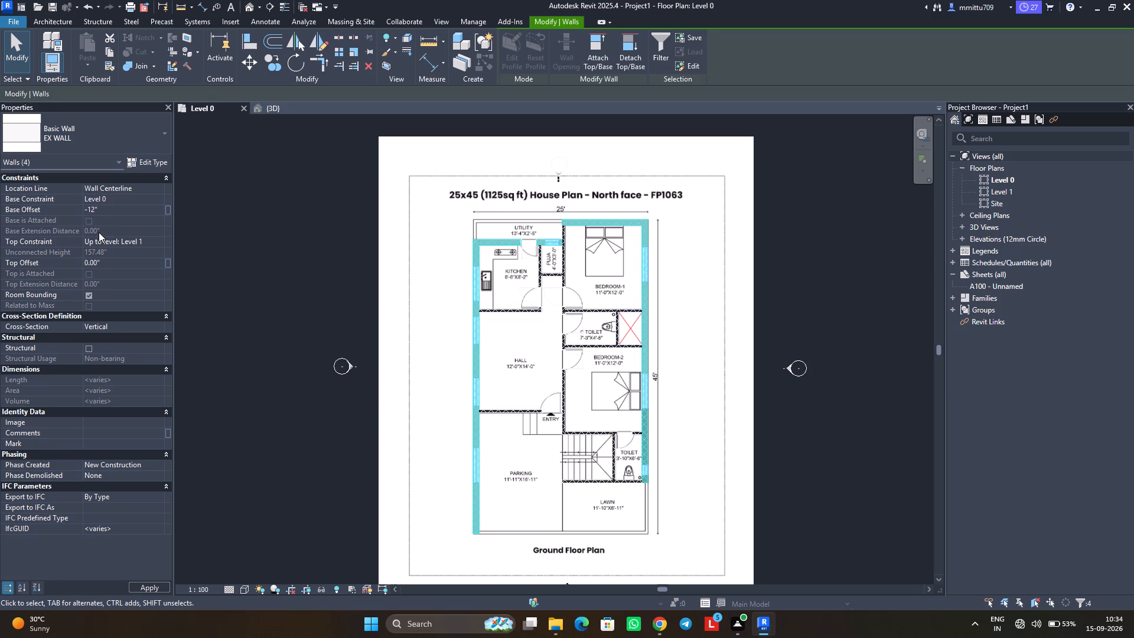
key("Return")
left_click(268, 259)
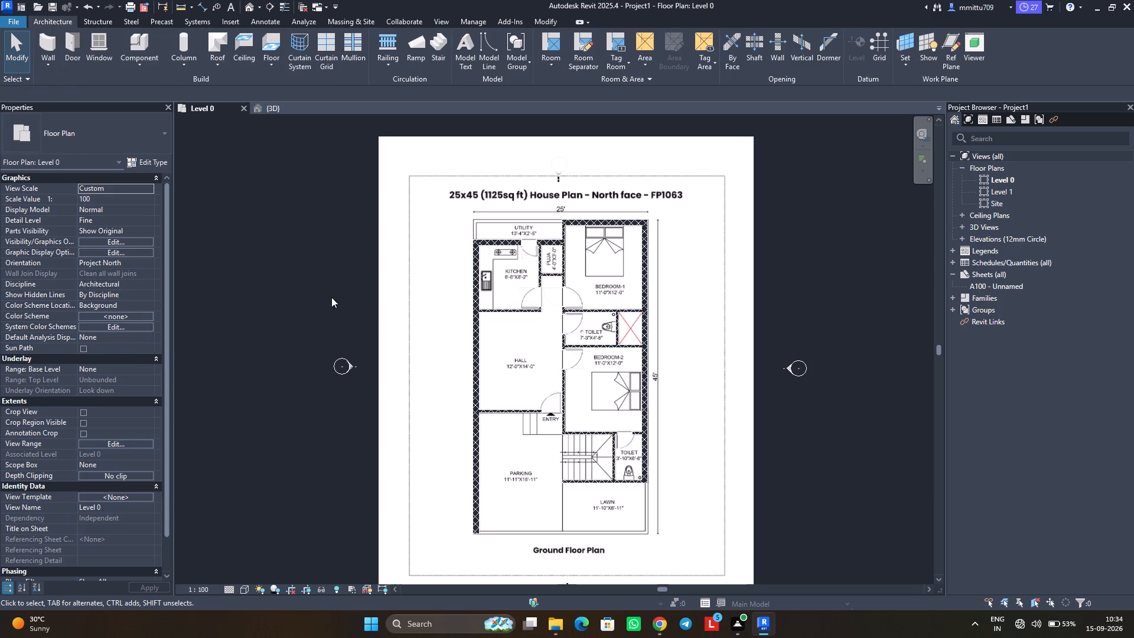
Set the Base Offset of all IN WALL interior wall instances to -12".
left_click(497, 312)
key("s")
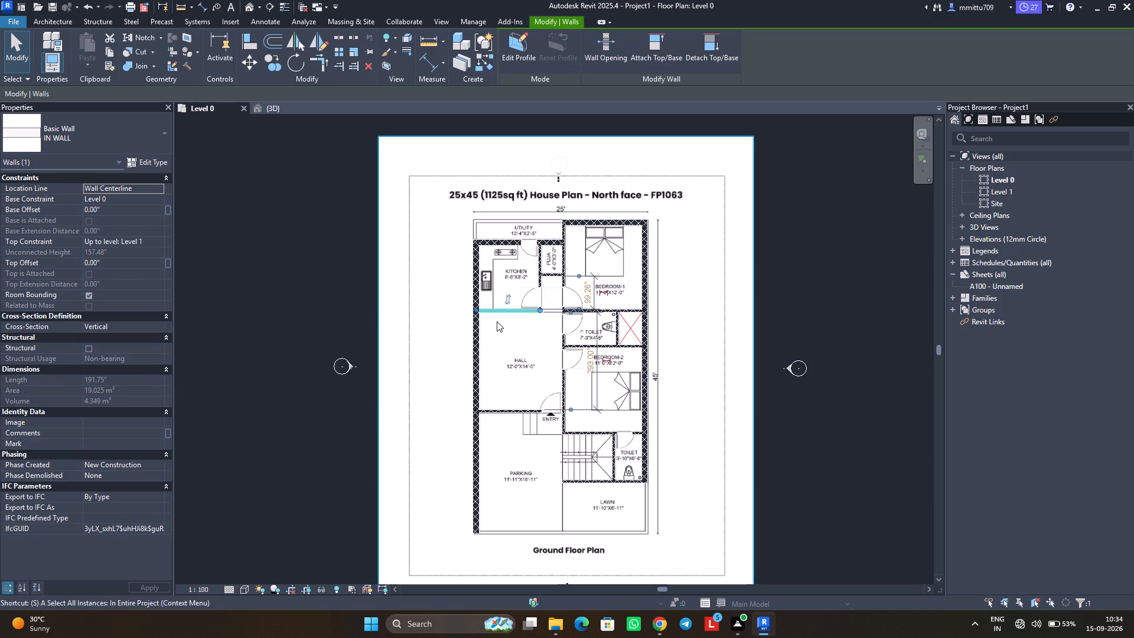
key("a")
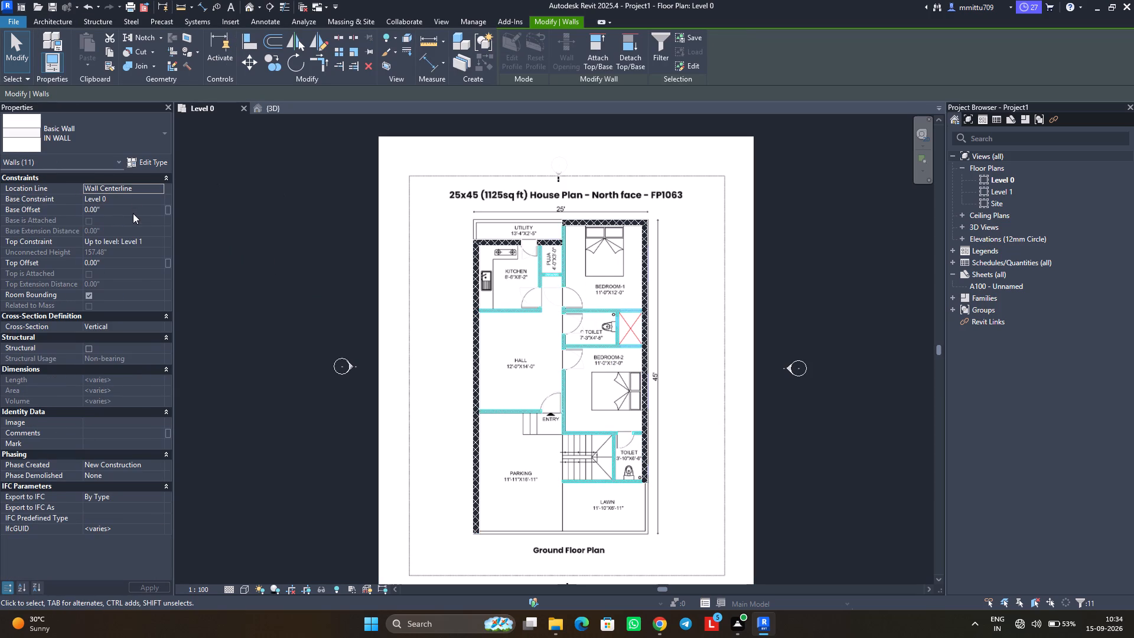
left_click(133, 213)
type("-12")
key("shift+quotedbl")
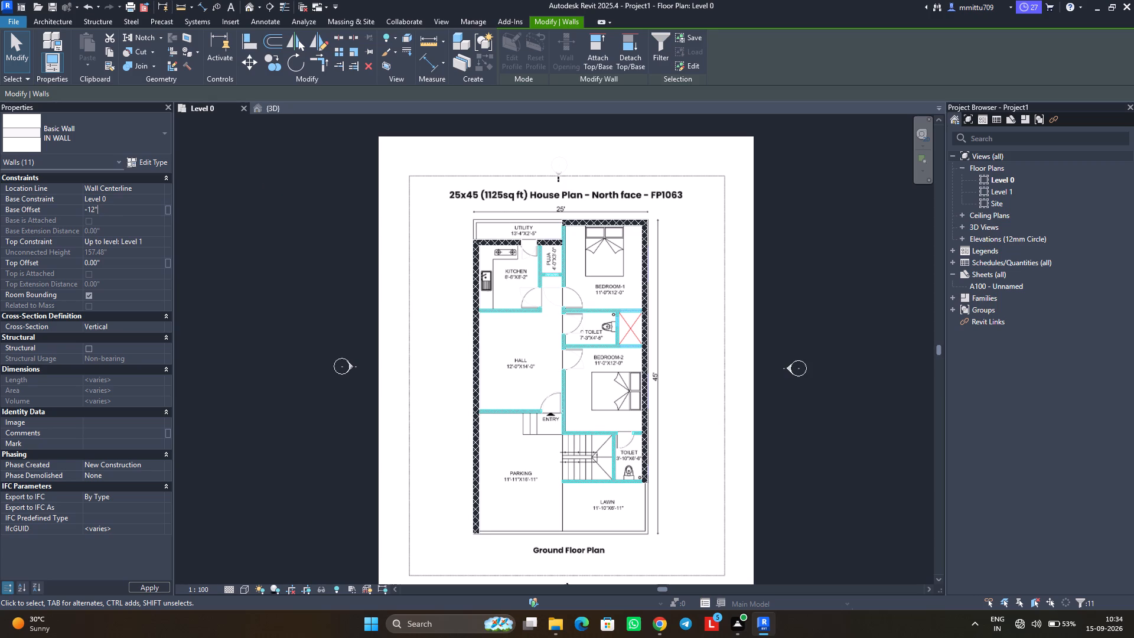
key("Return")
left_click(306, 311)
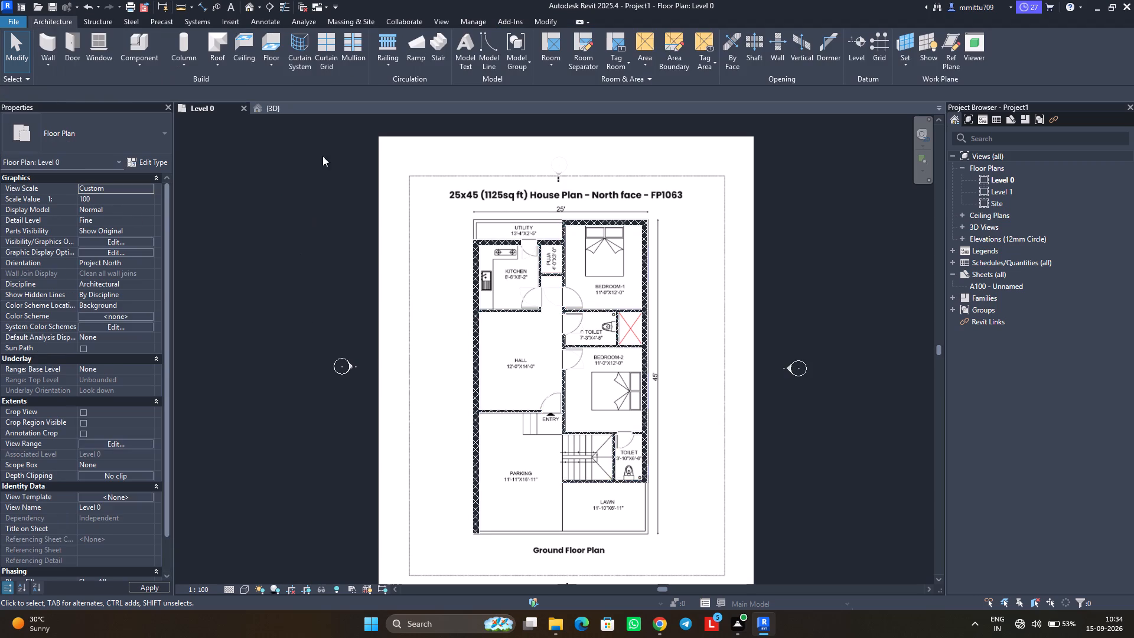
Examine the walls and doors in the 3D view from several angles.
left_click(277, 109)
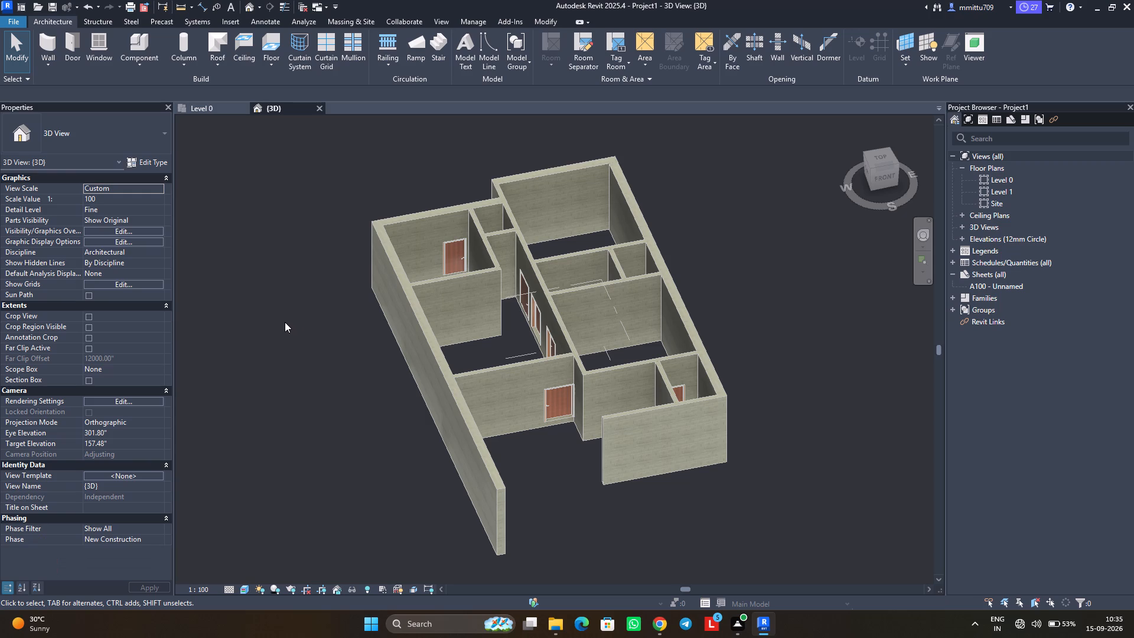
middle_click_drag(291, 347, 305, 352)
scroll(291, 349, "down", 1, "shift")
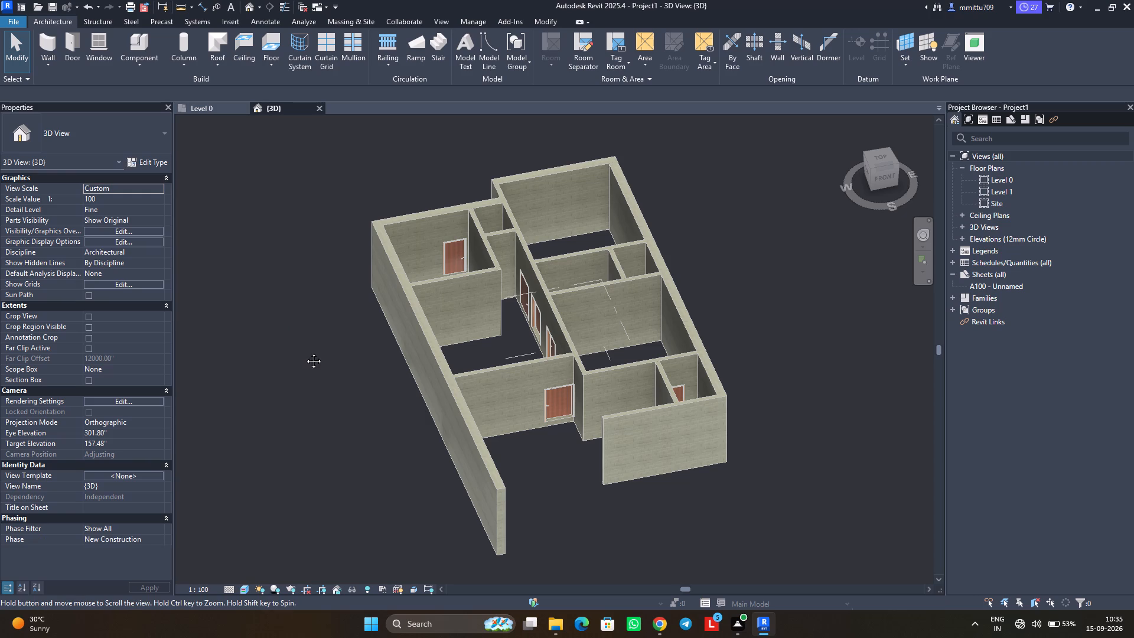
middle_click_drag(305, 352, 355, 347)
middle_click_drag(347, 367, 408, 362, "shift")
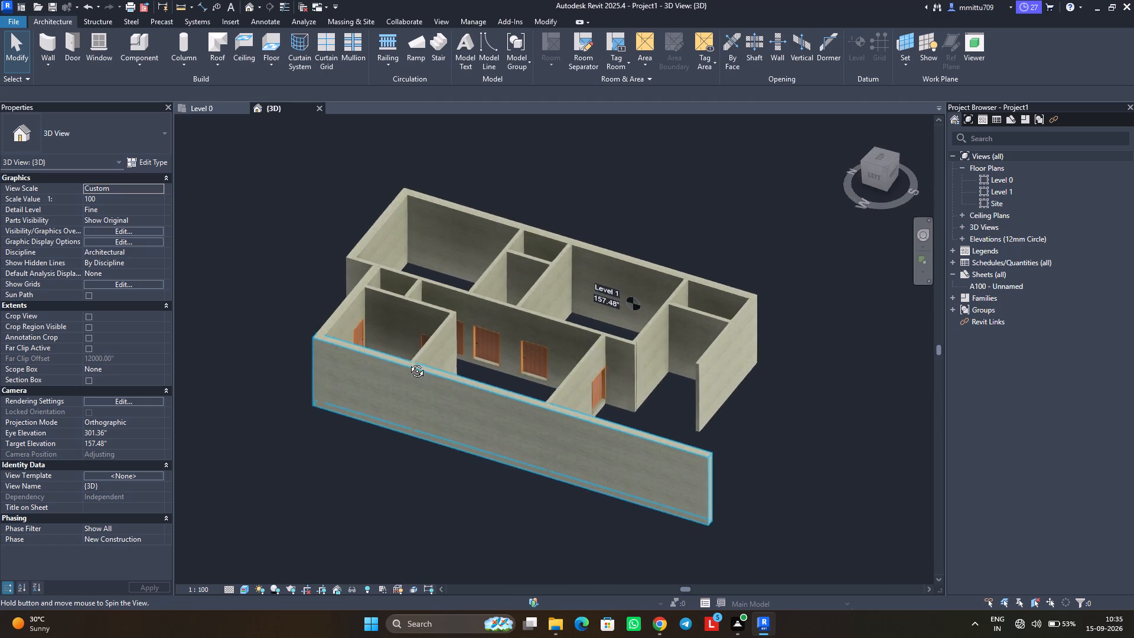
middle_click_drag(408, 362, 420, 560, "shift")
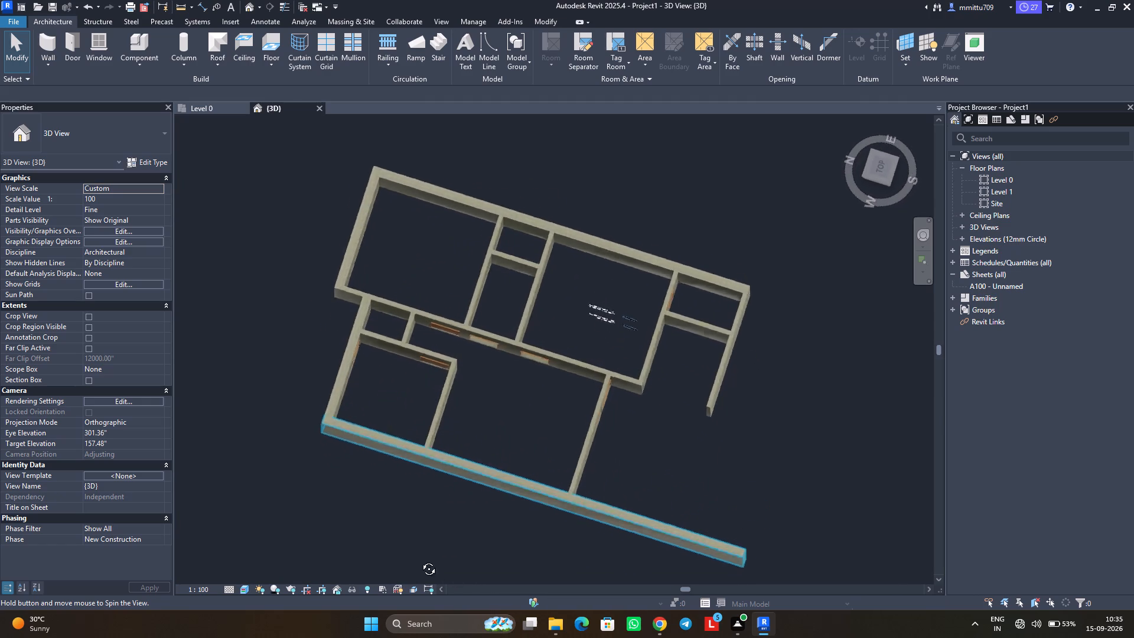
middle_click_drag(420, 560, 375, 492, "shift")
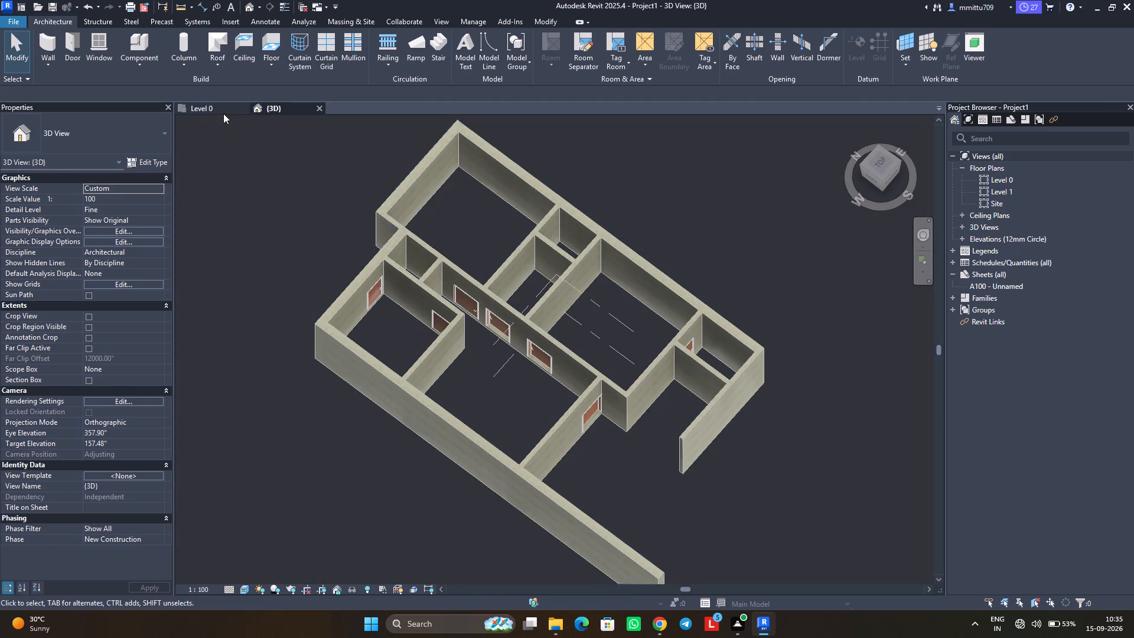
In the Level 0 plan, flip the hinge side of the D2 door between kitchen and utility to match the PDF.
left_click(223, 113)
scroll(524, 261, "down", 1)
scroll(524, 261, "up", 4)
scroll(524, 261, "down", 1)
scroll(524, 261, "up", 3)
scroll(524, 259, "down", 1)
scroll(524, 259, "up", 5)
left_click(529, 198)
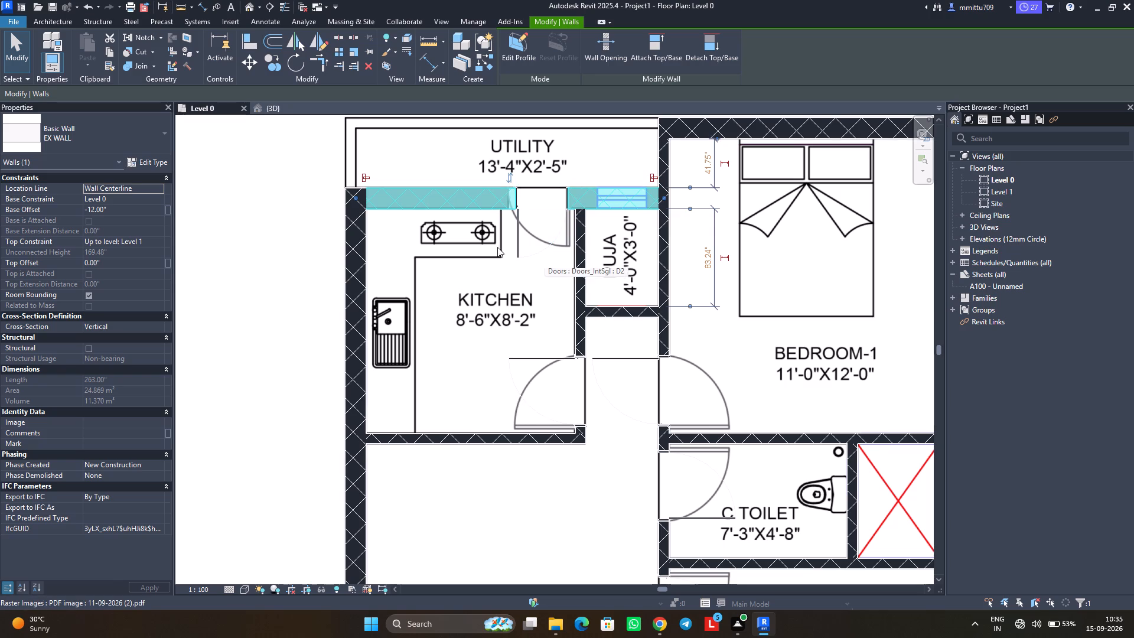
left_click(523, 274)
key("Escape")
key("Escape")
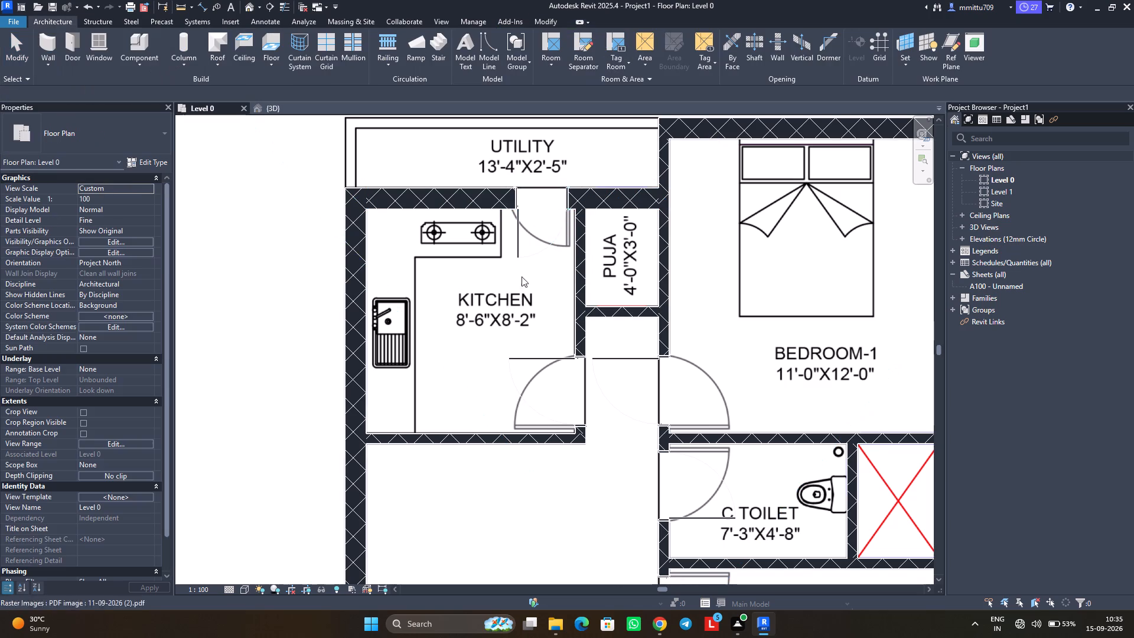
left_click(543, 203)
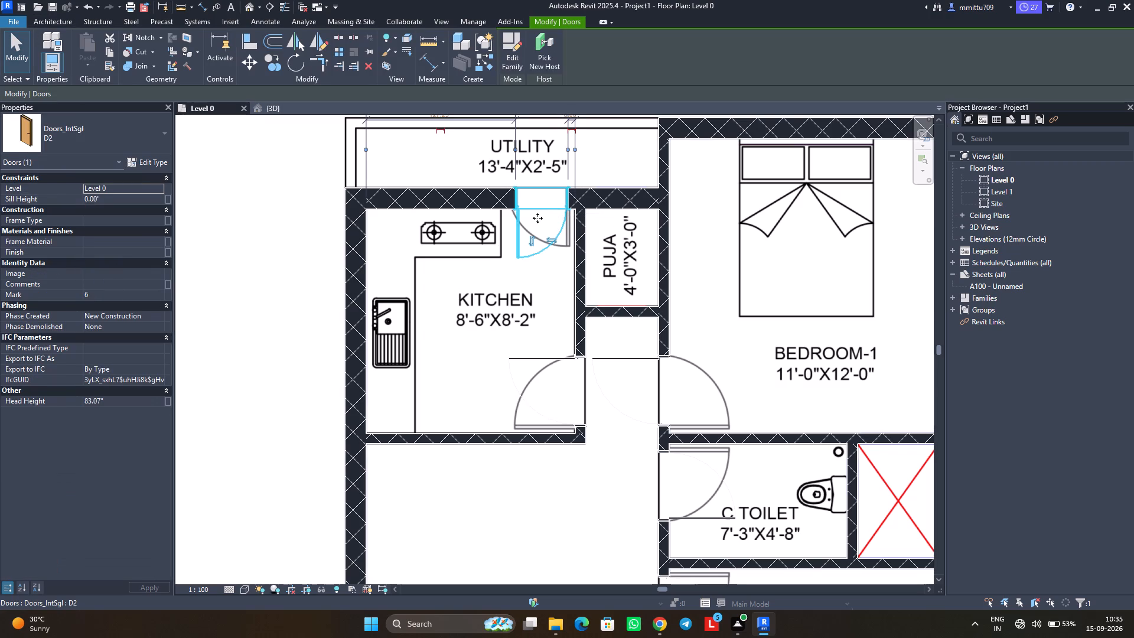
left_click(548, 240)
left_click(555, 288)
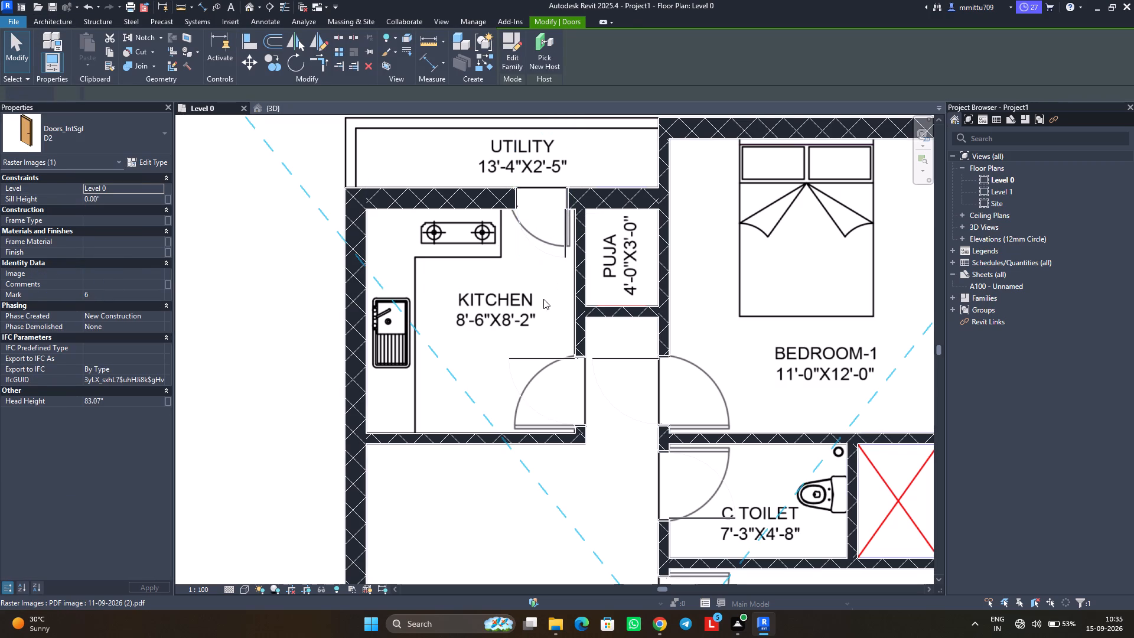
key("Escape")
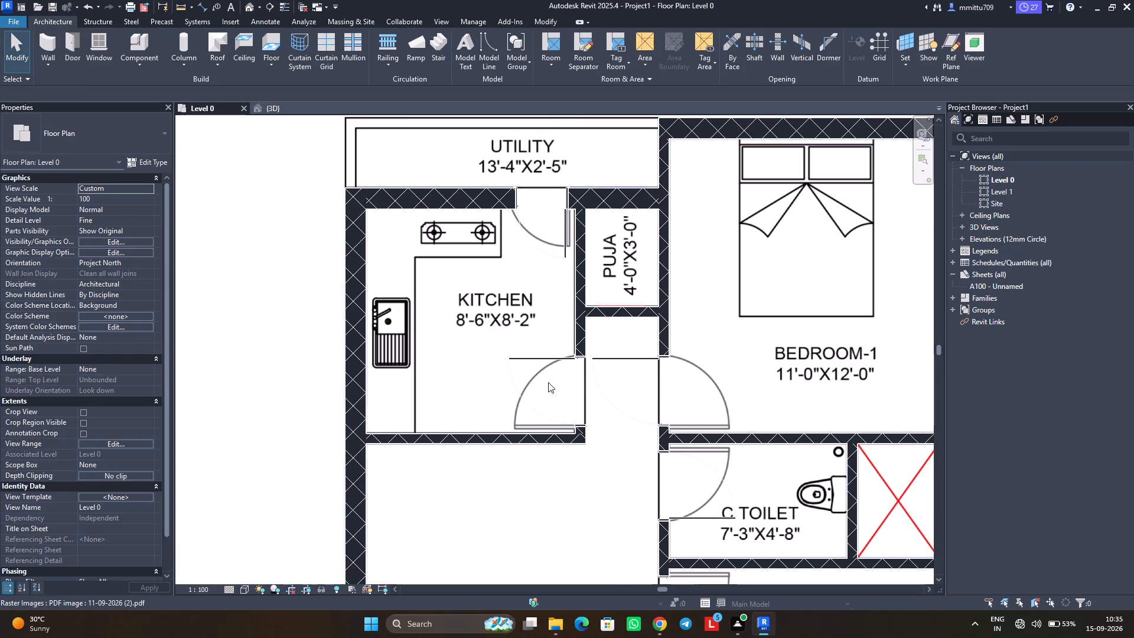
Flip the kitchen door's hinge side, and flip the Bedroom-1 door's facing and hinge side to match the PDF swings.
left_click(534, 360)
left_click(540, 401)
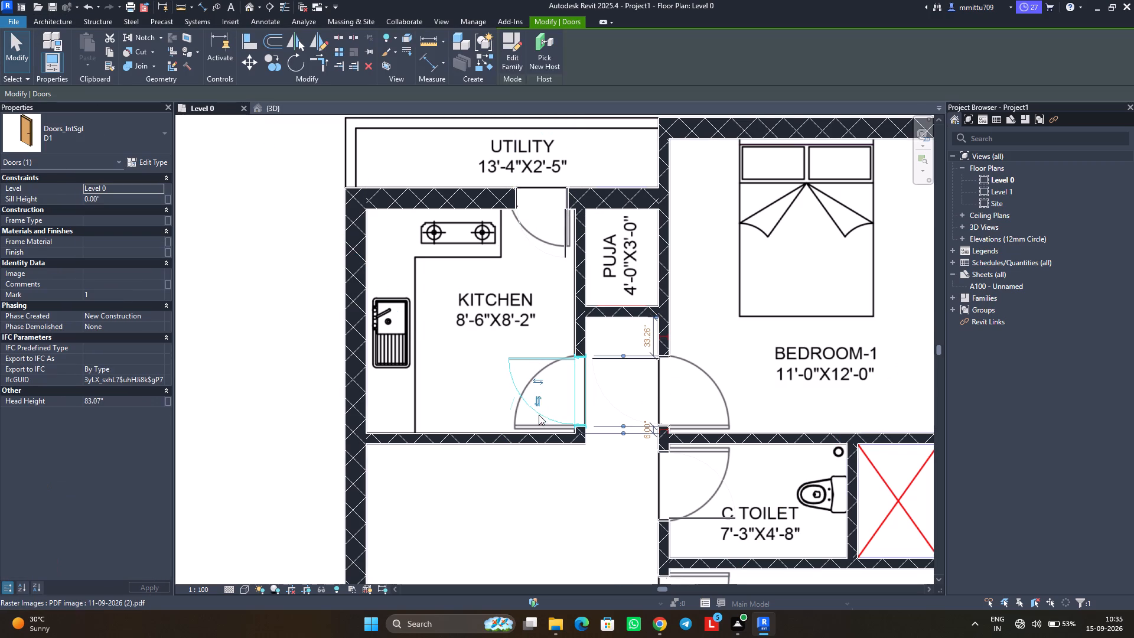
key("Escape")
scroll(546, 434, "down", 3)
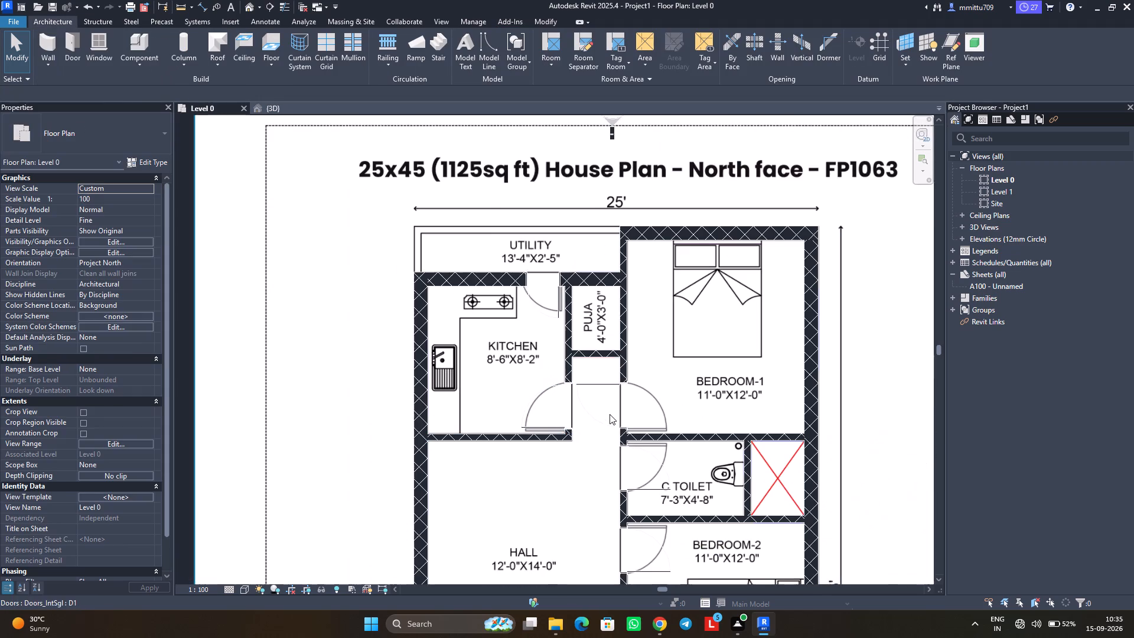
left_click(609, 385)
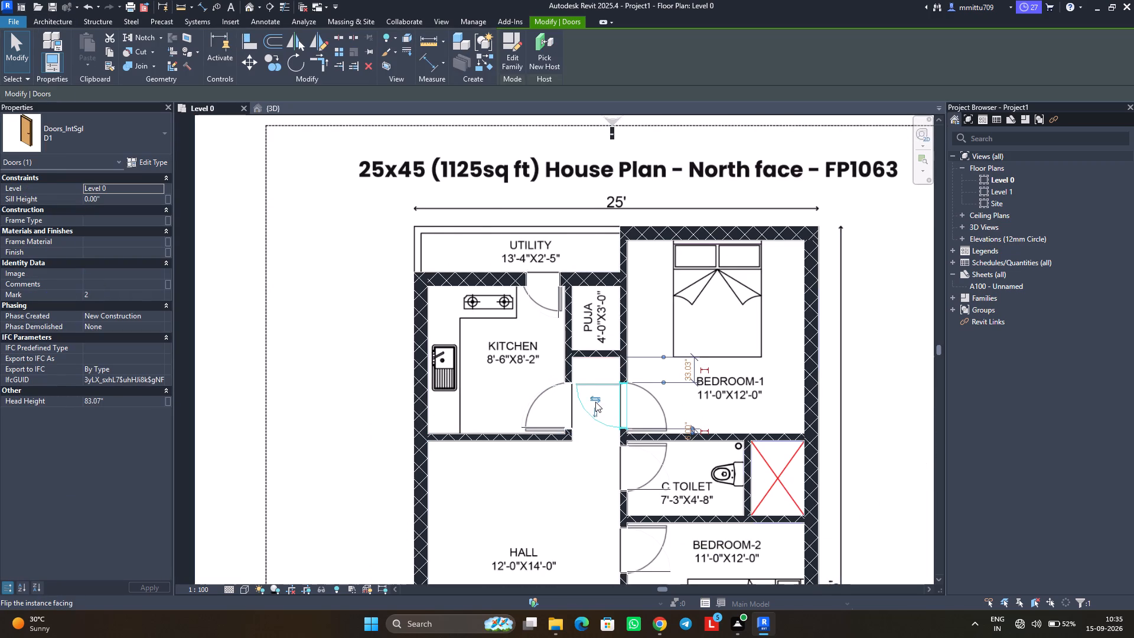
left_click(595, 401)
left_click(650, 414)
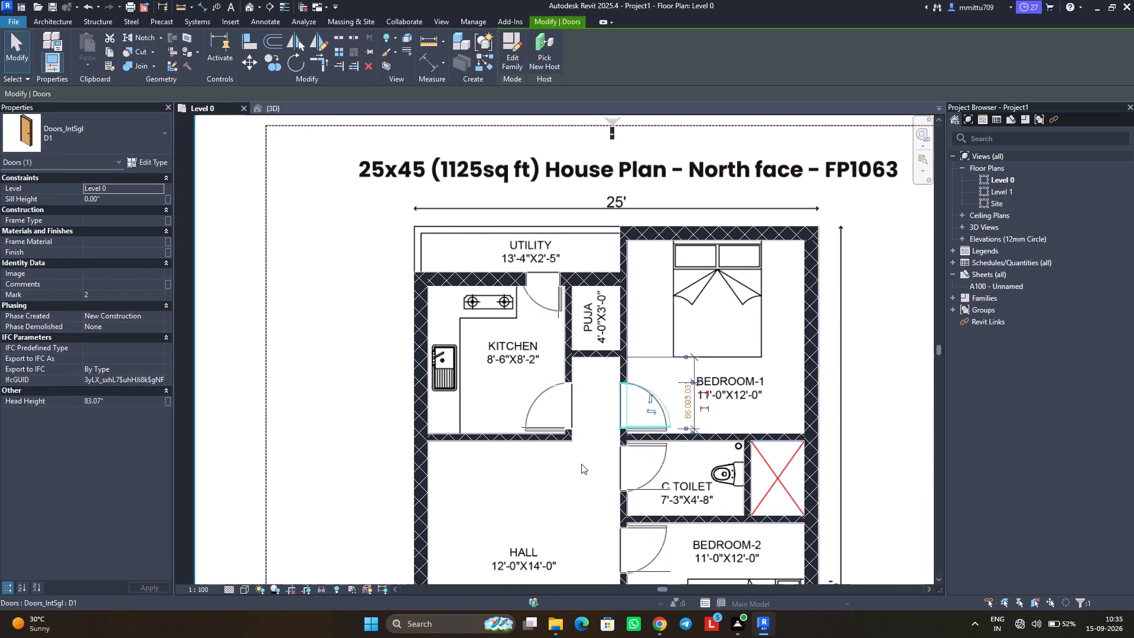
left_click(581, 464)
key("Escape")
Flip the hinge sides of the C Toilet and Bedroom-2 doors to match the swings on the PDF plan.
scroll(582, 473, "down", 2)
scroll(582, 473, "up", 1)
scroll(582, 473, "down", 1)
middle_click_drag(587, 478, 585, 474)
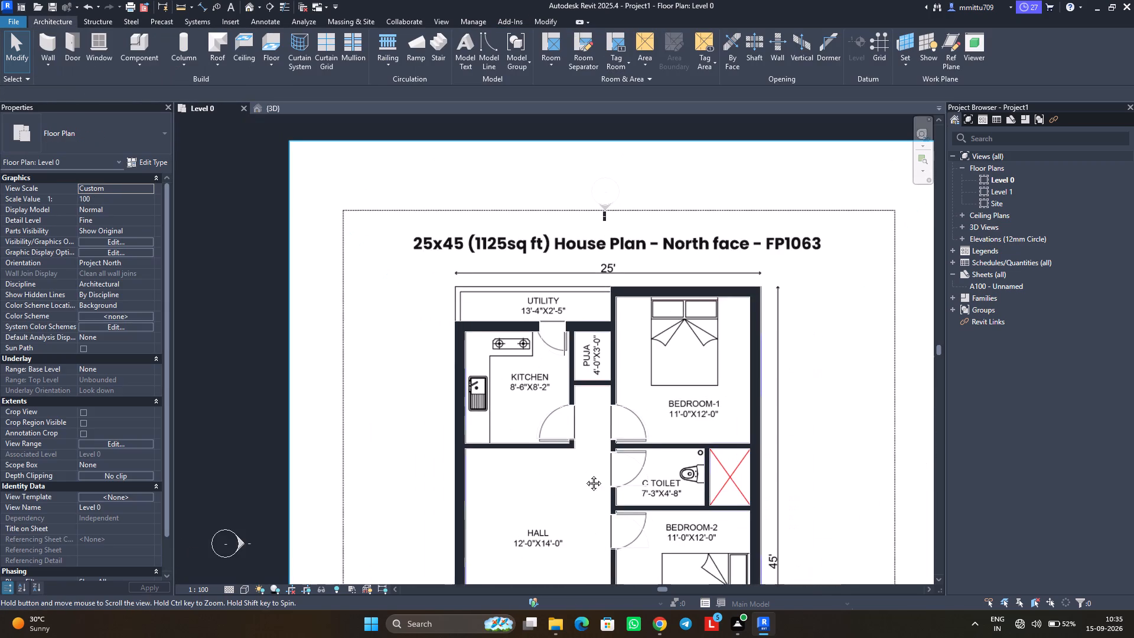
middle_click_drag(585, 474, 569, 427)
left_click(593, 415)
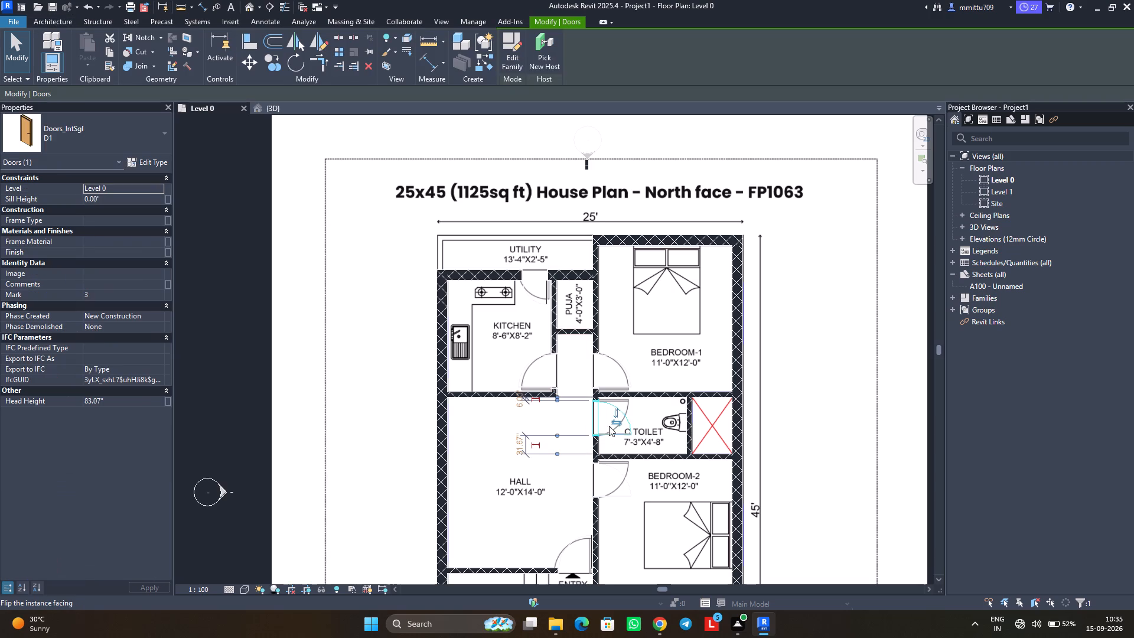
left_click(617, 414)
key("Escape")
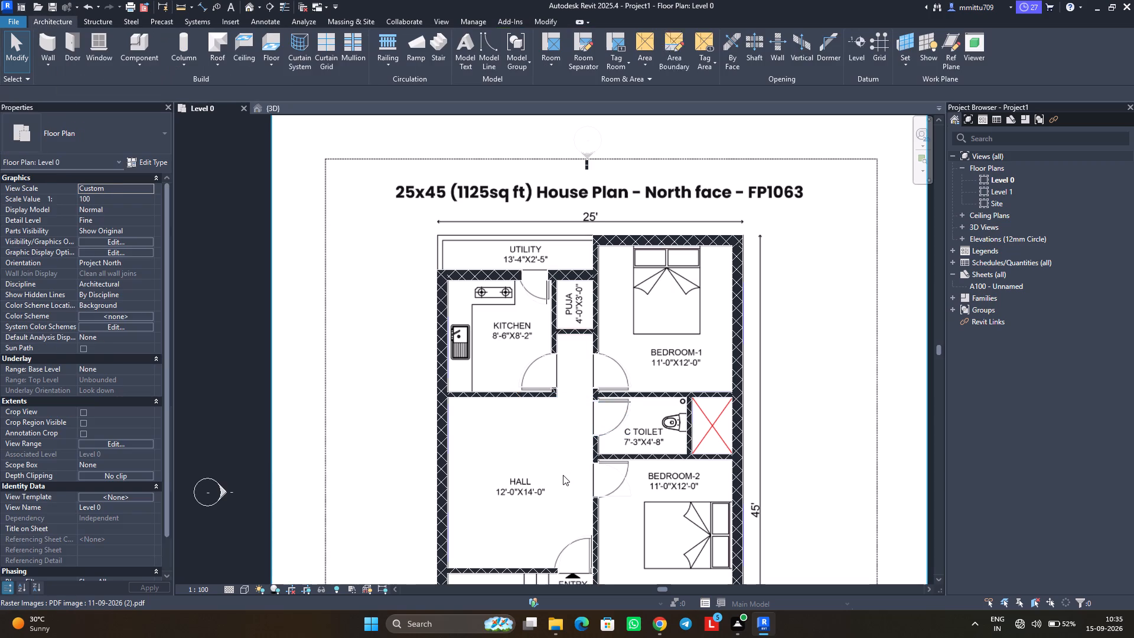
left_click(596, 471)
left_click(618, 470)
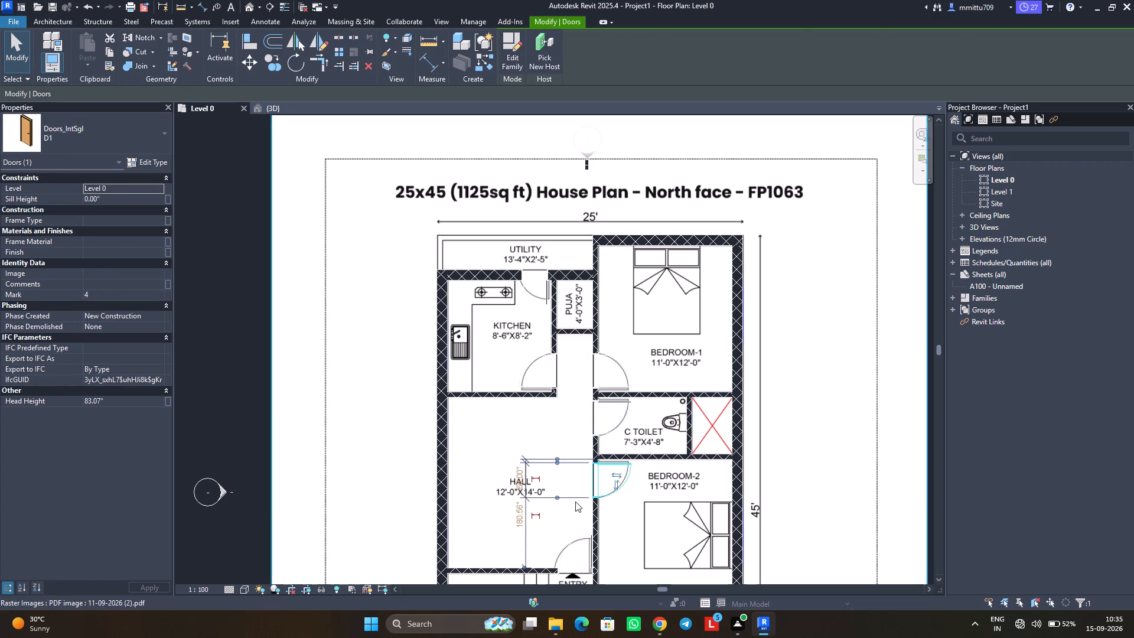
key("Escape")
Nudge the D1 entry door about 4" away from the Bedroom-2 wall to align with the opening on the plan.
scroll(566, 503, "down", 3)
middle_click_drag(571, 533, 562, 470)
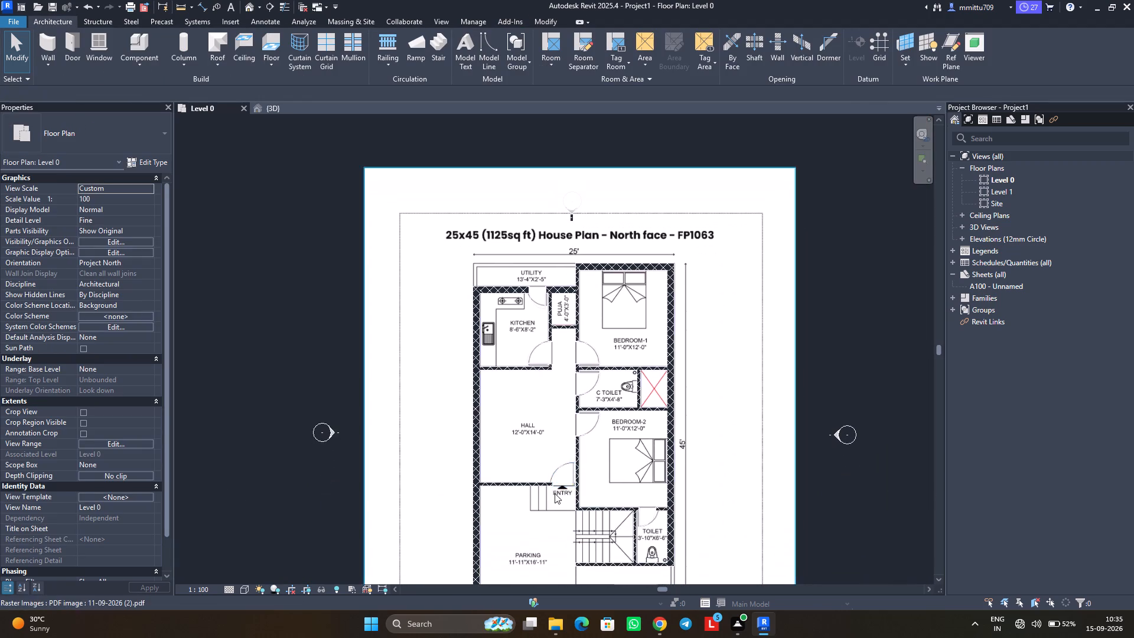
scroll(560, 486, "up", 3)
scroll(560, 486, "down", 1)
scroll(560, 485, "up", 1)
scroll(560, 485, "down", 1)
scroll(560, 485, "up", 3)
scroll(560, 484, "down", 1)
scroll(560, 484, "up", 1)
scroll(560, 484, "down", 1)
scroll(560, 484, "up", 1)
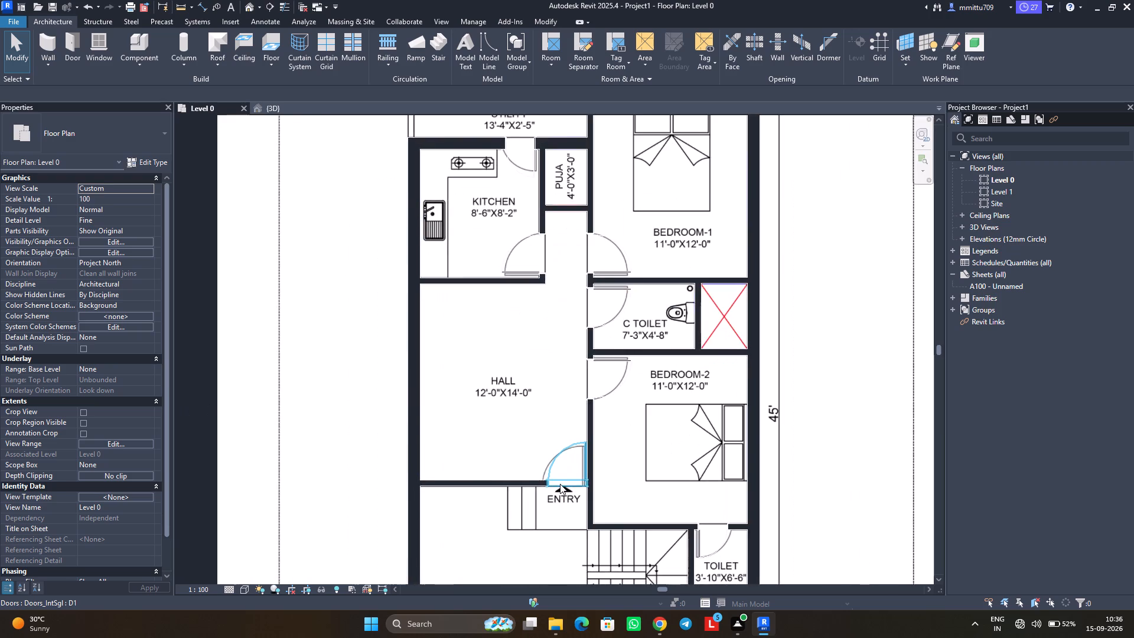
scroll(560, 484, "up", 5)
left_click(536, 454)
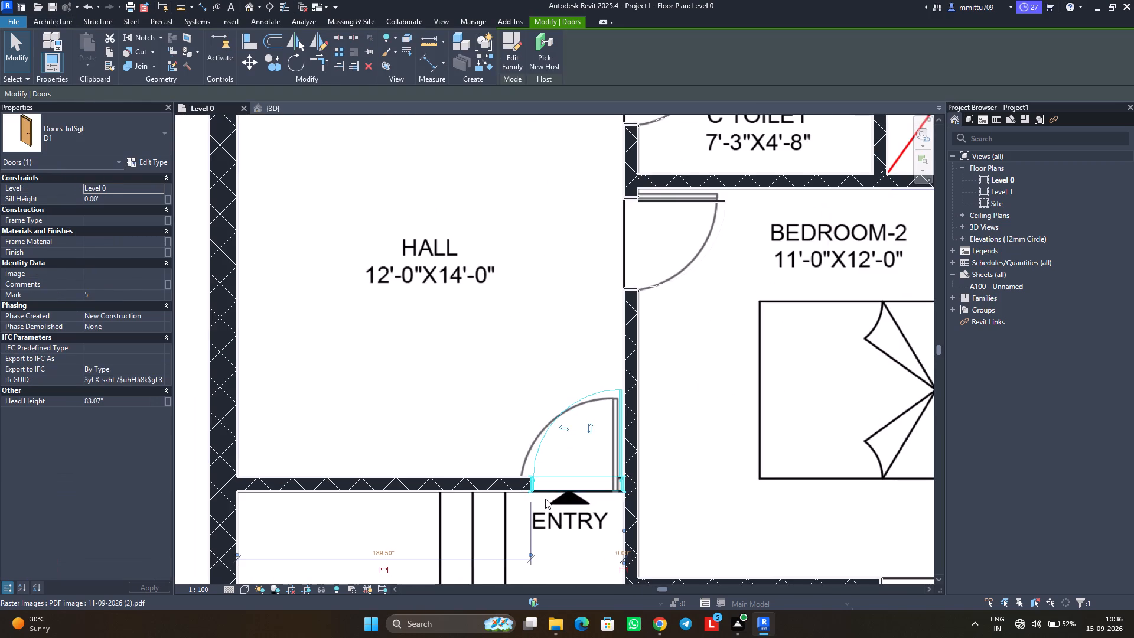
key("Left")
key("Left")
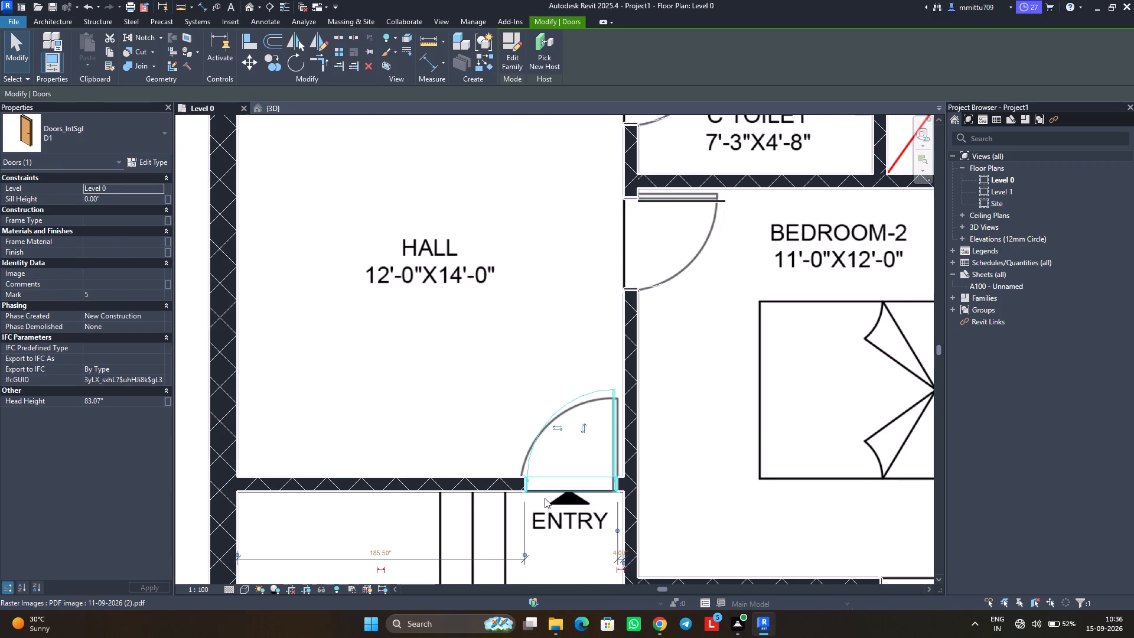
Nudge the D2 toilet door beside the stairs to 3" from the stair-side wall, aligning it with the plan opening.
scroll(552, 535, "down", 2)
scroll(552, 534, "up", 1)
scroll(552, 530, "down", 2)
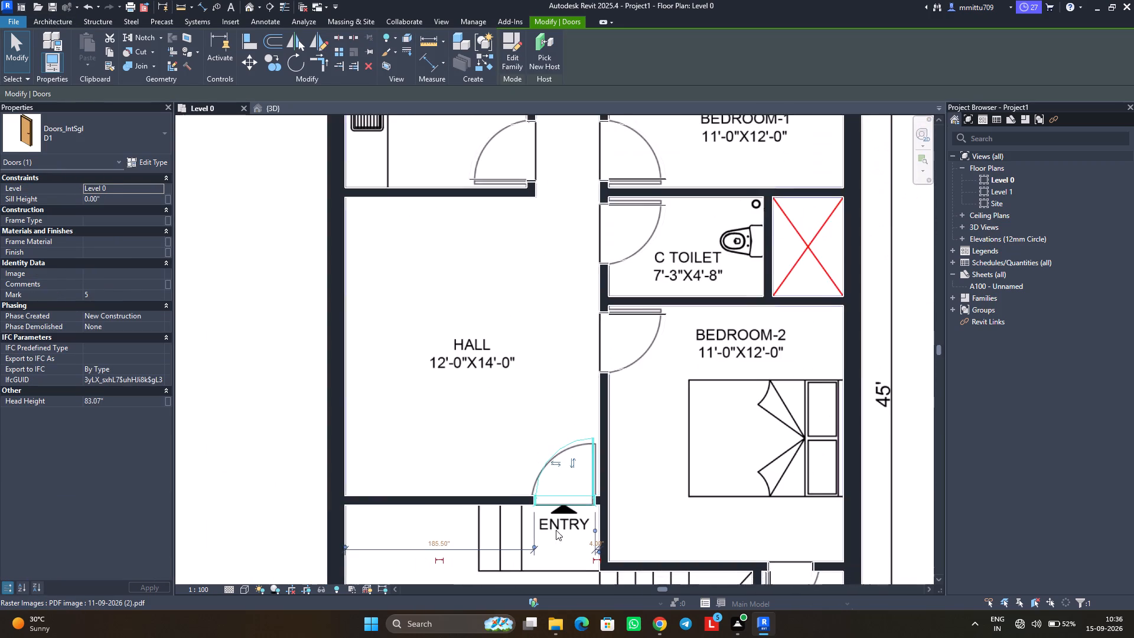
middle_click_drag(568, 535, 573, 361)
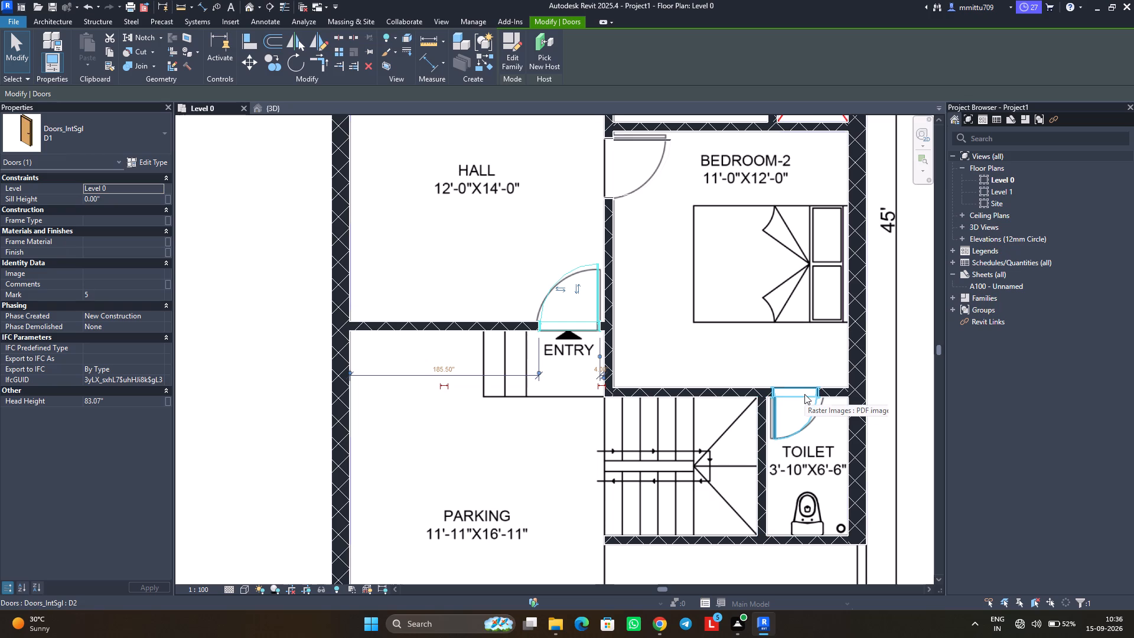
left_click(804, 394)
key("Right")
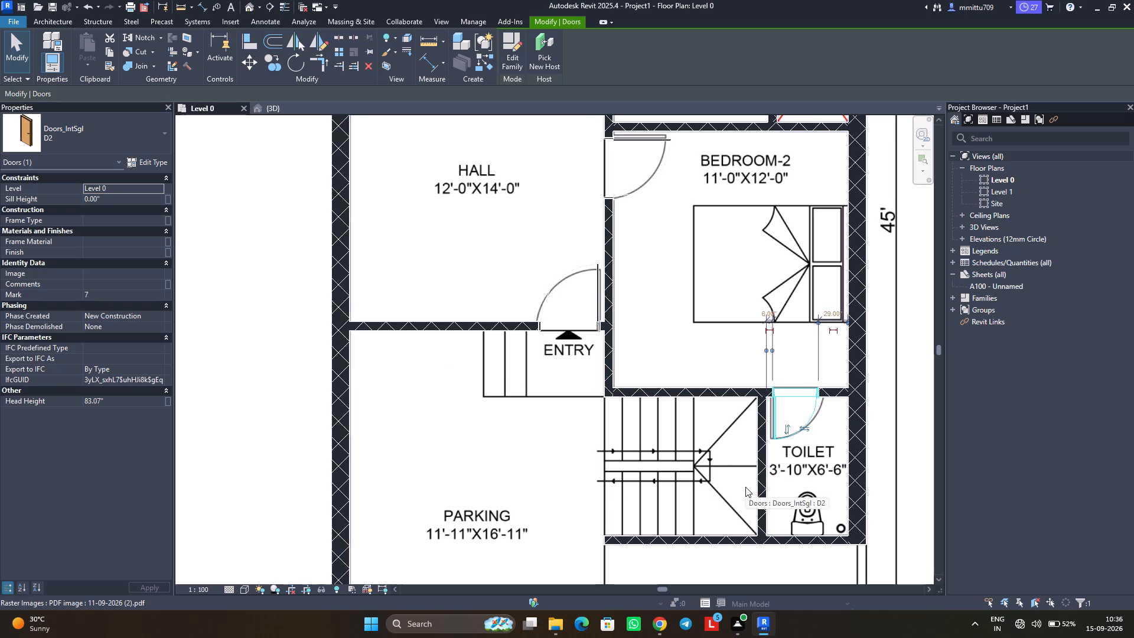
key("Left")
key("Left")
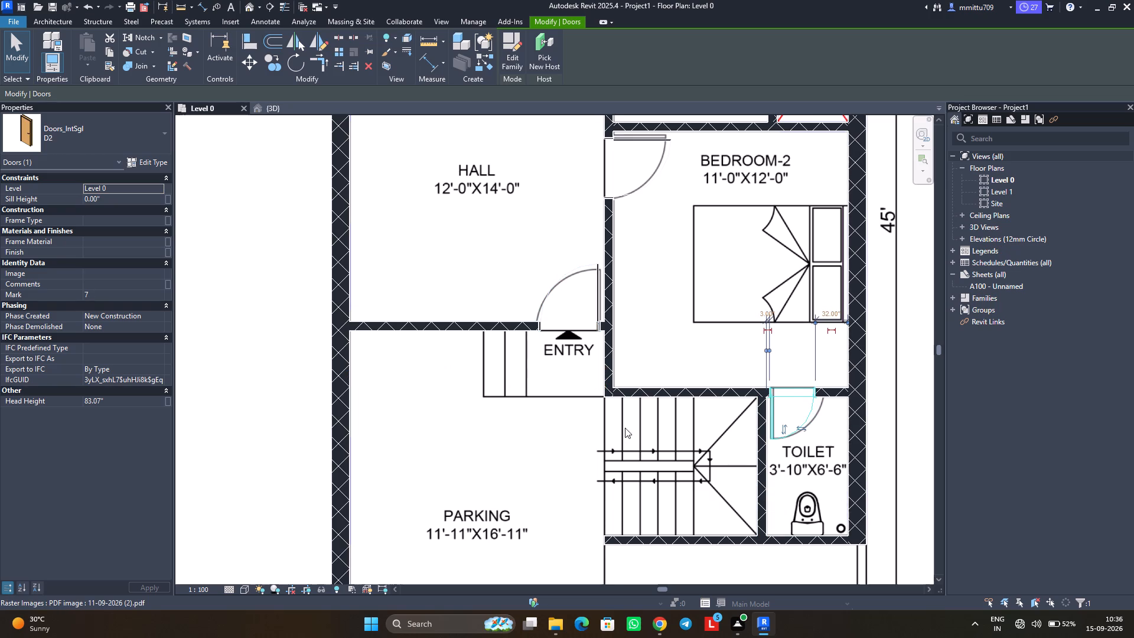
Nudge the C Toilet and Bedroom-1 D1 doors about 3" toward their shared wall to align with the plan openings.
middle_click_drag(692, 343, 661, 637)
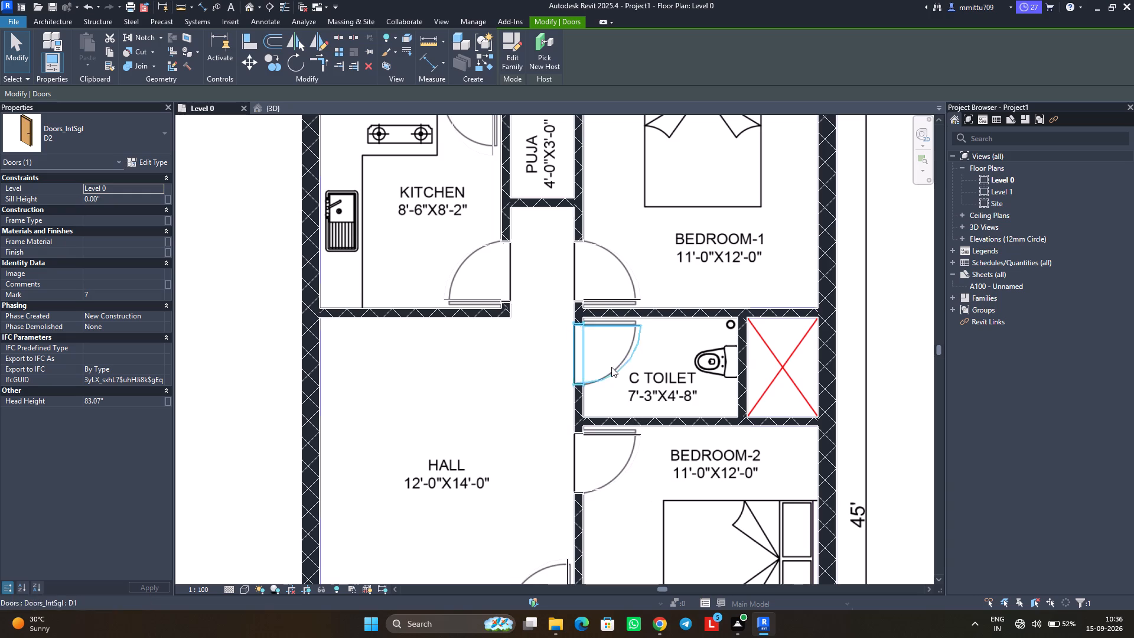
left_click(596, 328)
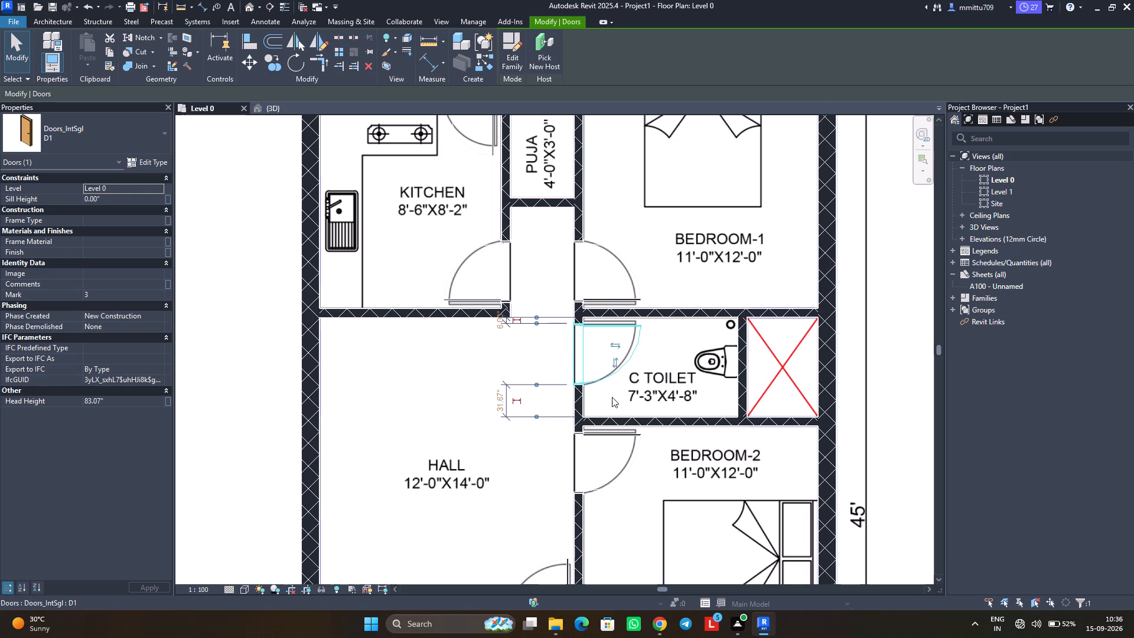
key("Up")
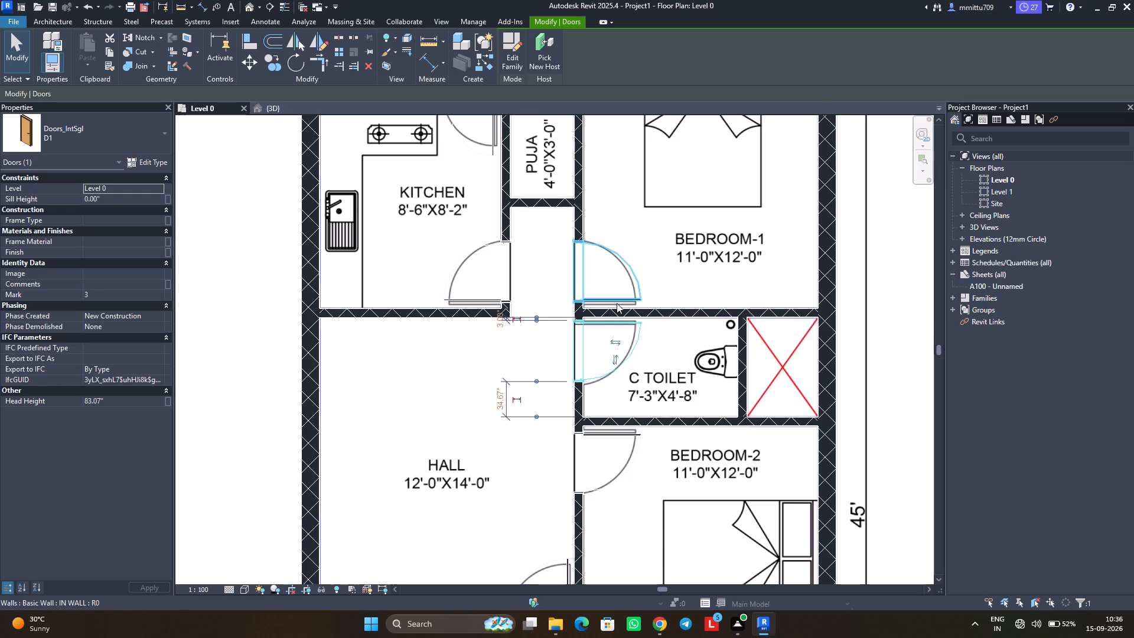
left_click(617, 301)
key("Down")
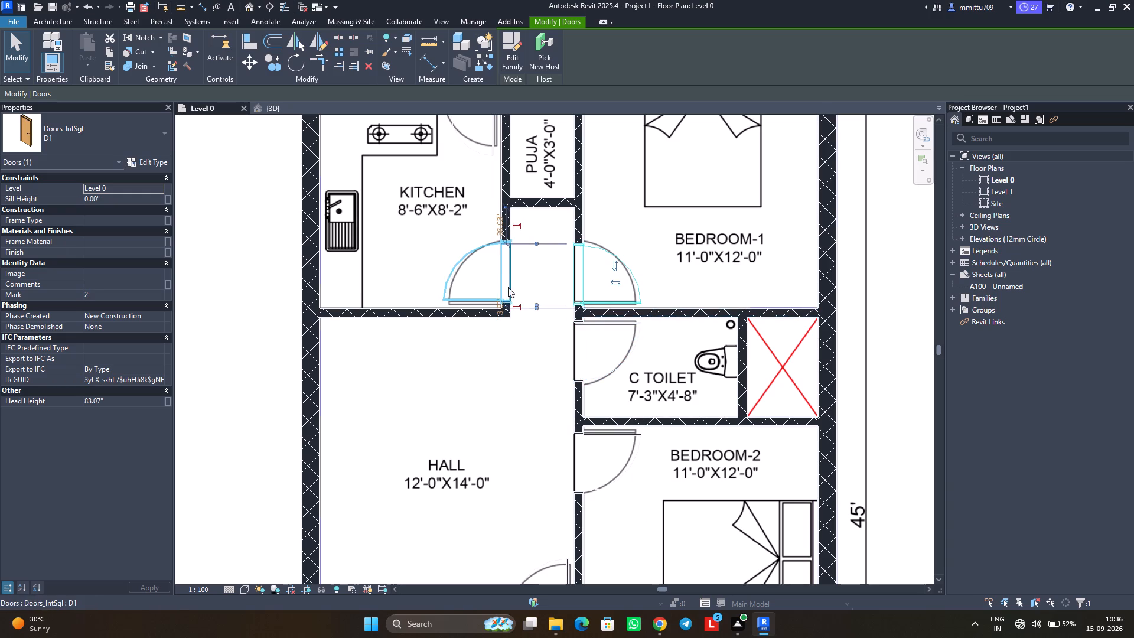
Nudge the D1 kitchen door to 3" from the wall between kitchen and hall, matching the plan opening.
left_click(501, 294)
key("Escape")
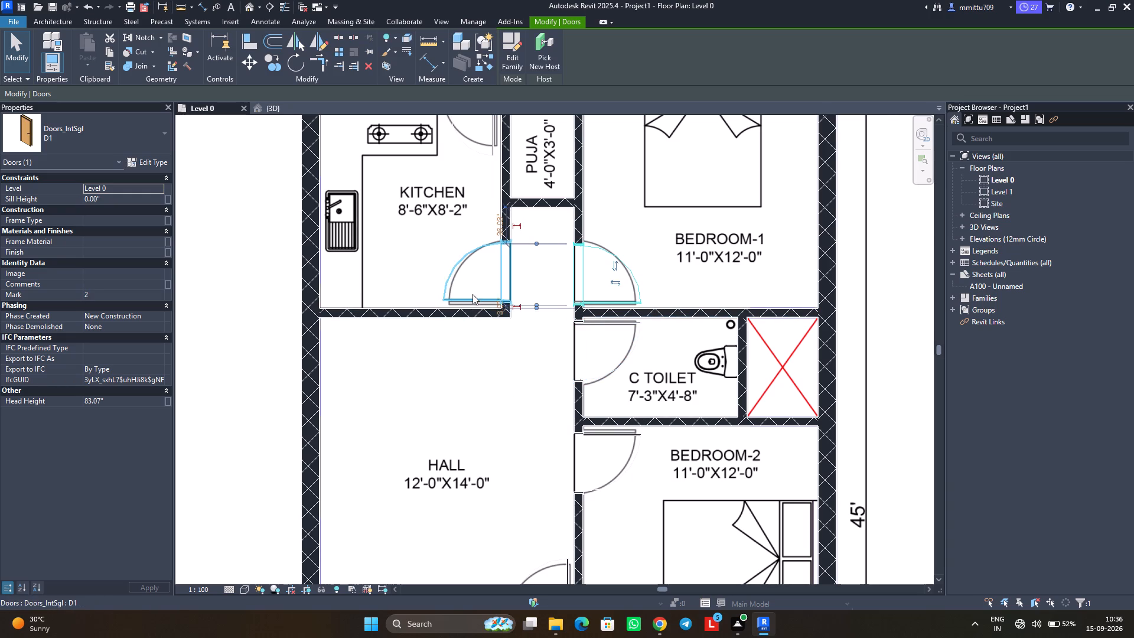
left_click(473, 292)
key("Escape")
left_click(472, 299)
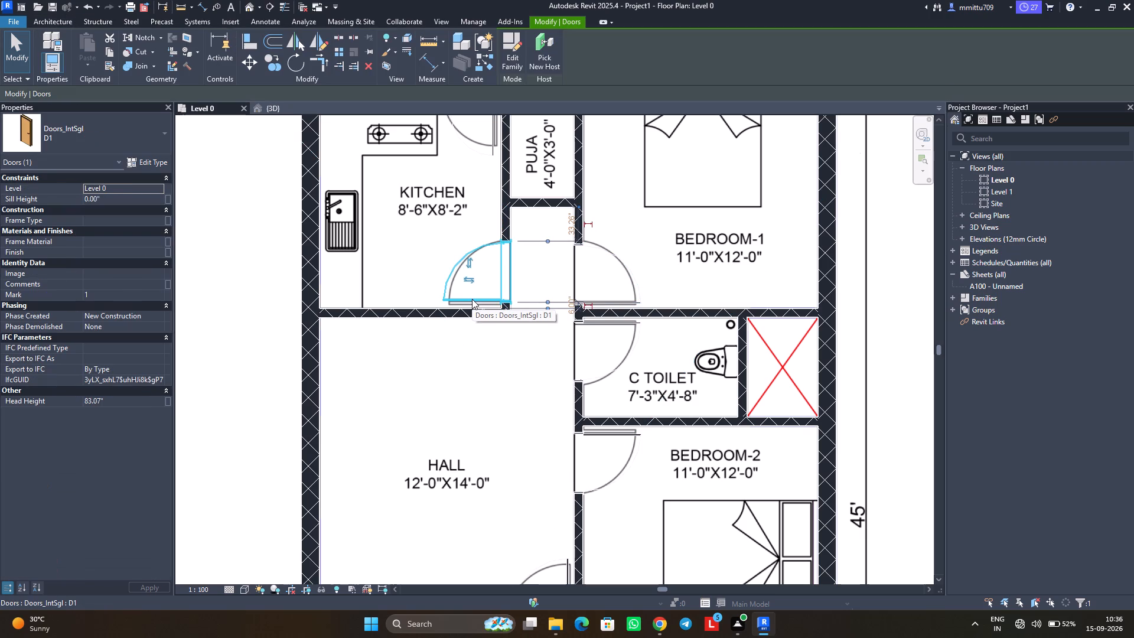
key("Down")
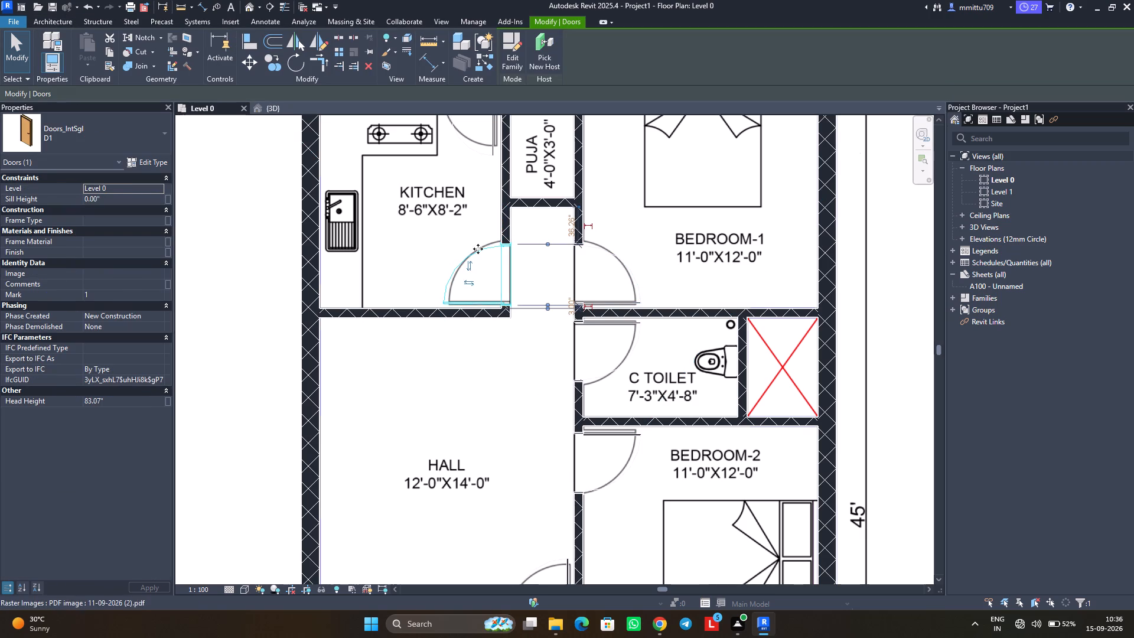
Nudge the D2 door between kitchen and utility to 3" from the Puja-side wall, aligning it with the plan opening.
middle_click_drag(478, 250, 482, 391)
scroll(479, 255, "down", 1)
left_click(480, 263)
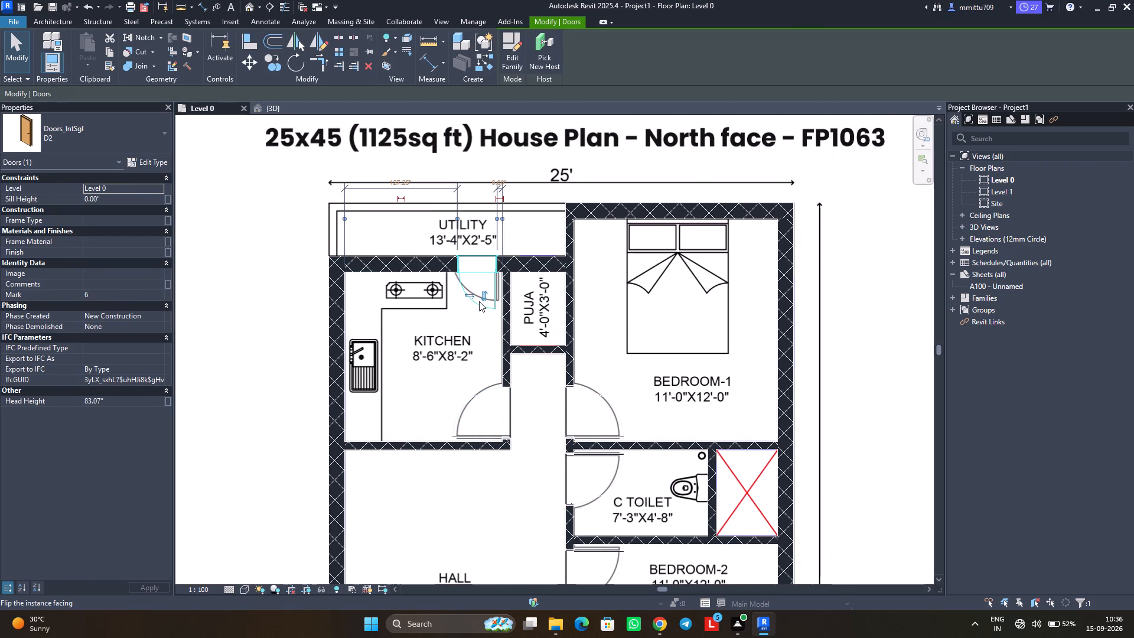
key("Right")
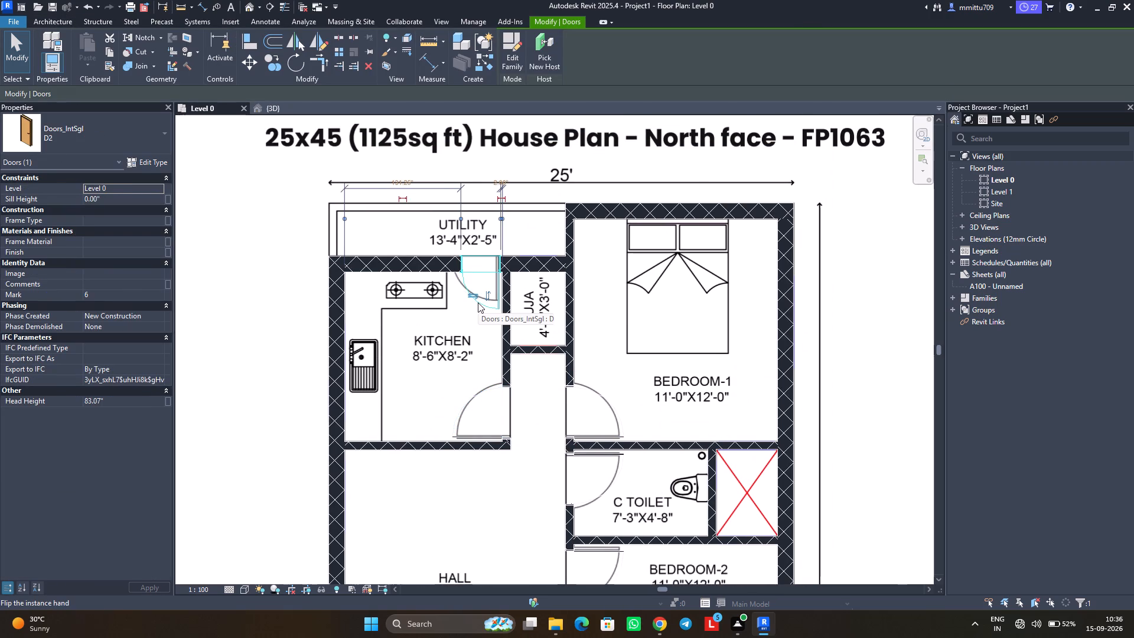
scroll(478, 301, "up", 1)
scroll(478, 301, "down", 1)
scroll(478, 301, "up", 4)
scroll(475, 291, "down", 1)
scroll(475, 291, "up", 1)
scroll(475, 291, "down", 1)
scroll(475, 291, "up", 2)
scroll(475, 291, "down", 1)
scroll(475, 290, "up", 4)
scroll(474, 289, "down", 1)
scroll(474, 289, "up", 2)
key("Left")
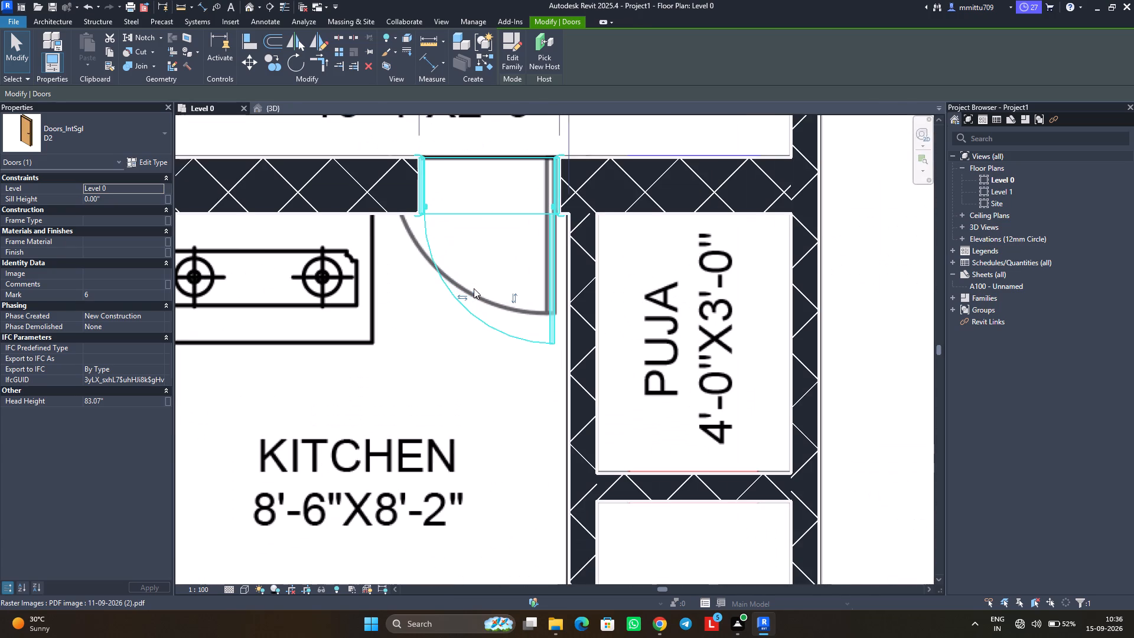
scroll(589, 350, "down", 3)
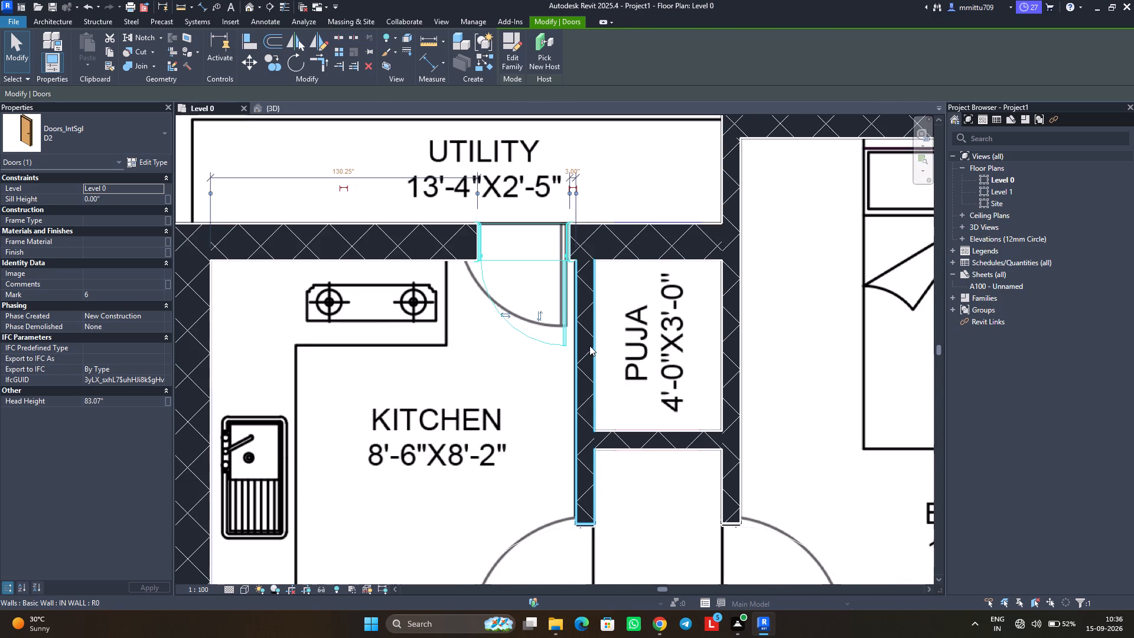
key("Escape")
Examine the placed doors in the walls from several angles in the 3D view.
scroll(588, 343, "up", 1)
scroll(588, 343, "down", 6)
scroll(591, 351, "up", 2)
scroll(591, 351, "down", 1)
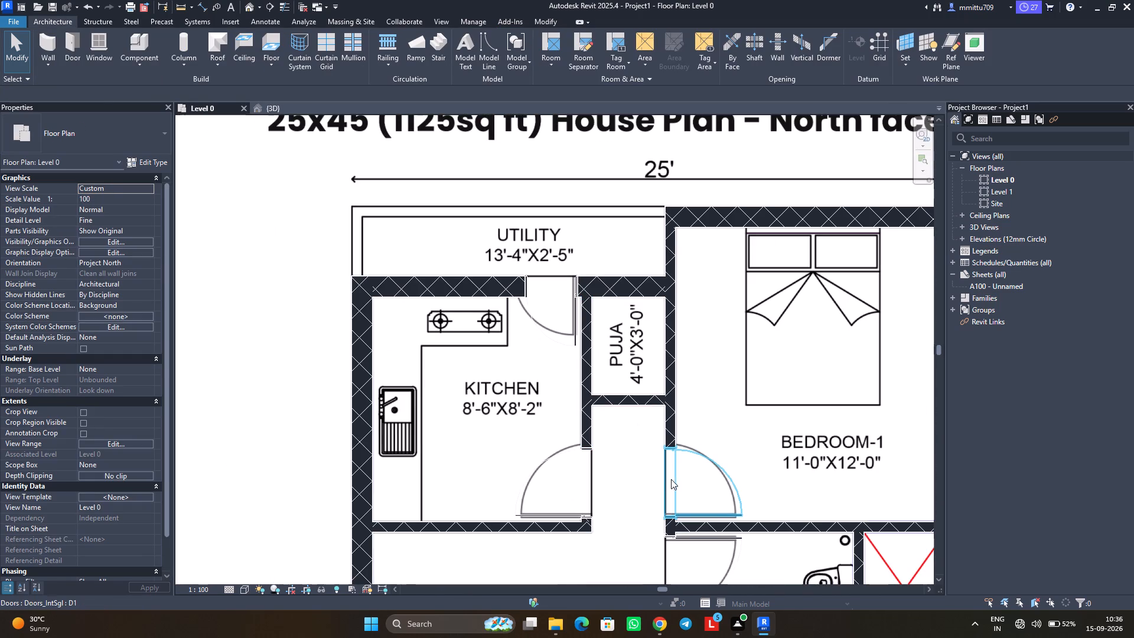
scroll(386, 402, "down", 4)
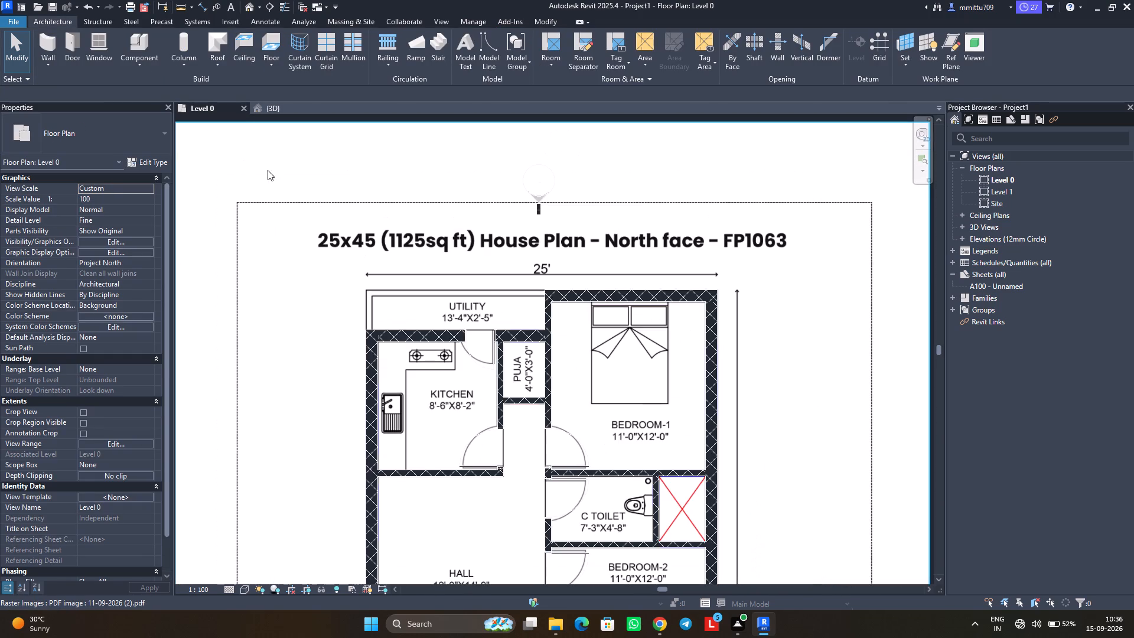
left_click(275, 112)
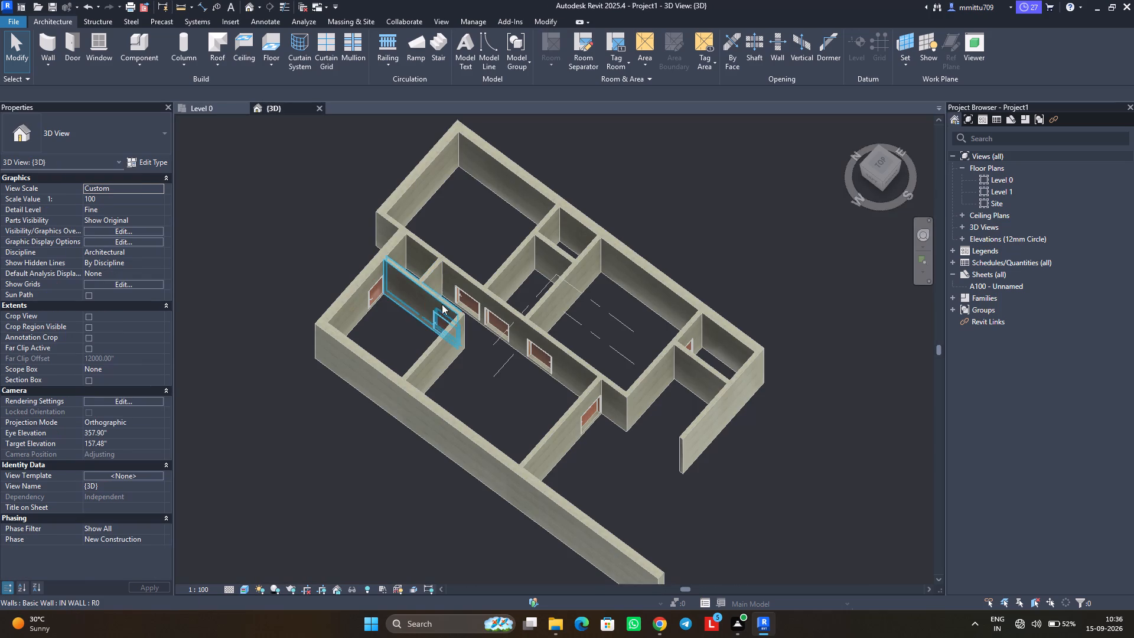
middle_click_drag(488, 367, 491, 275, "shift")
middle_click_drag(536, 372, 507, 323, "shift")
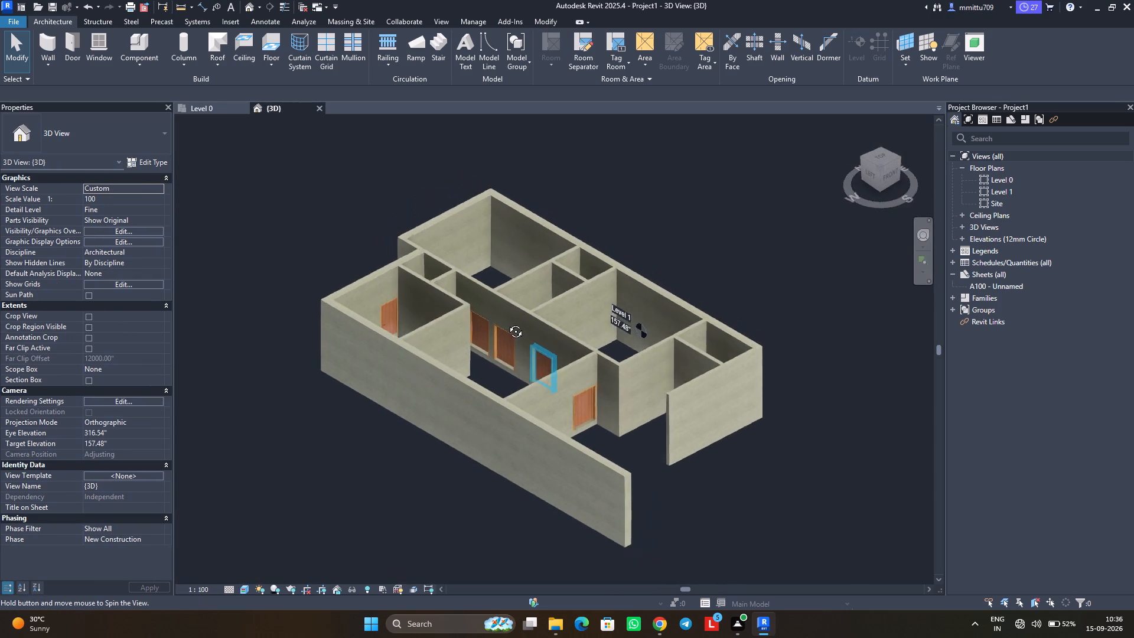
middle_click_drag(507, 323, 559, 381, "shift")
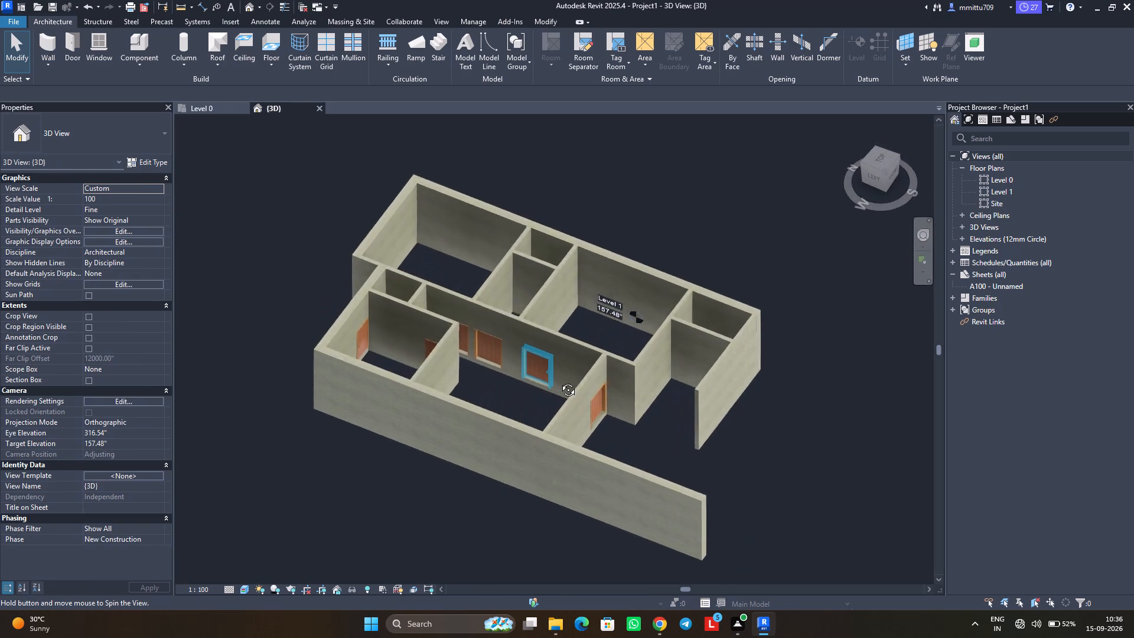
middle_click_drag(559, 381, 456, 360, "shift")
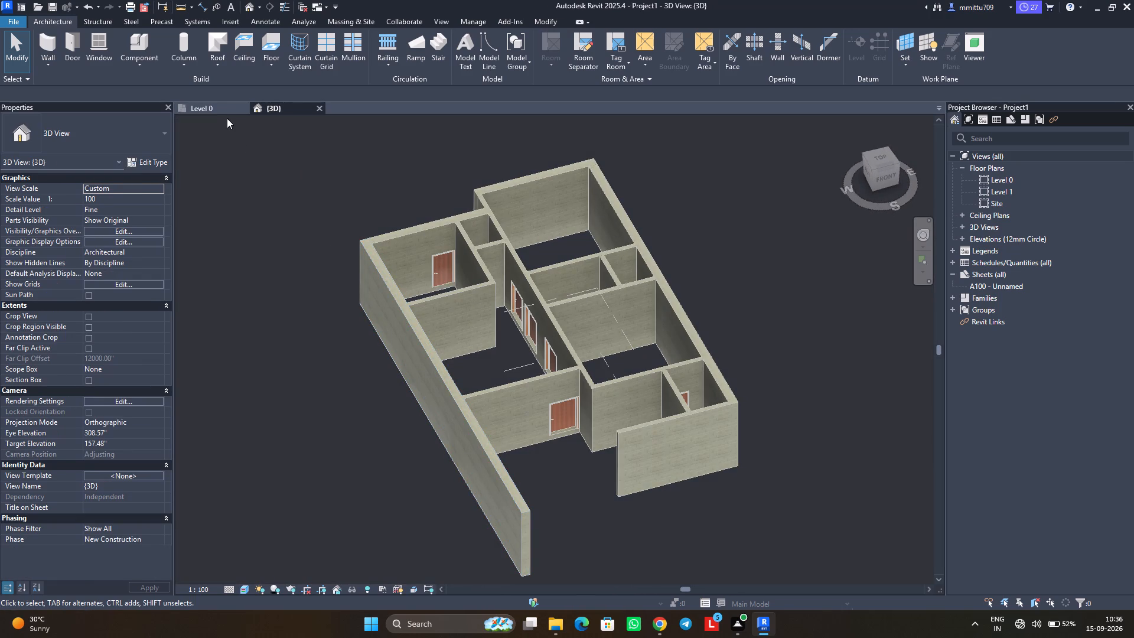
Return to the Level 0 floor plan and look over the whole ground floor layout.
left_click(222, 110)
scroll(361, 339, "down", 2)
middle_click_drag(441, 401, 449, 321)
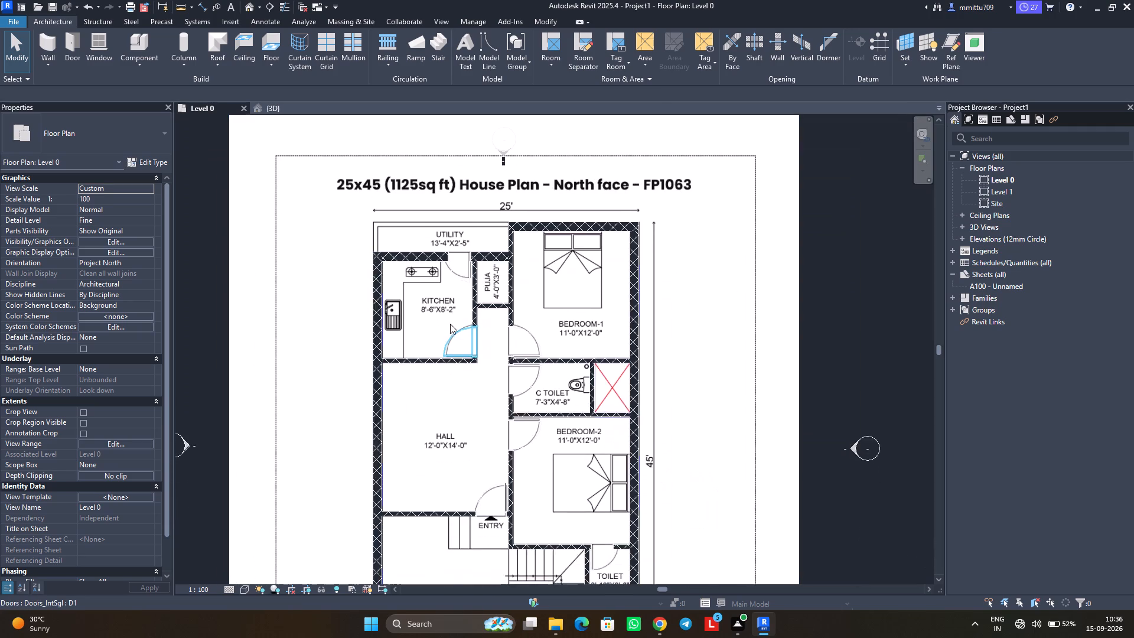
scroll(451, 330, "down", 4)
middle_click_drag(461, 381, 478, 354)
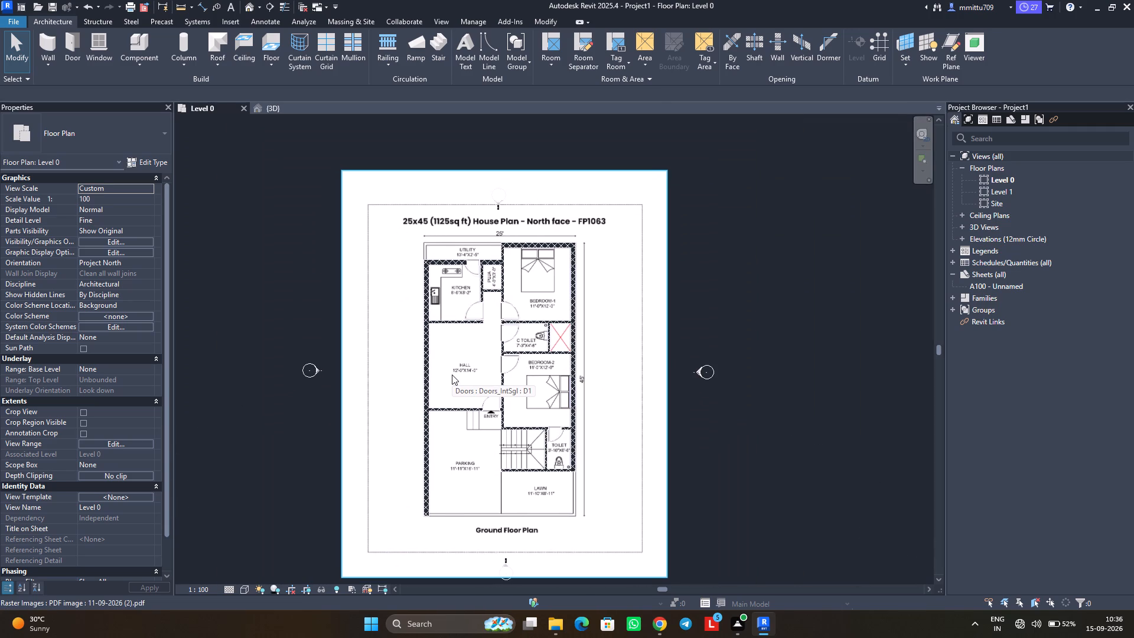
scroll(452, 375, "down", 1)
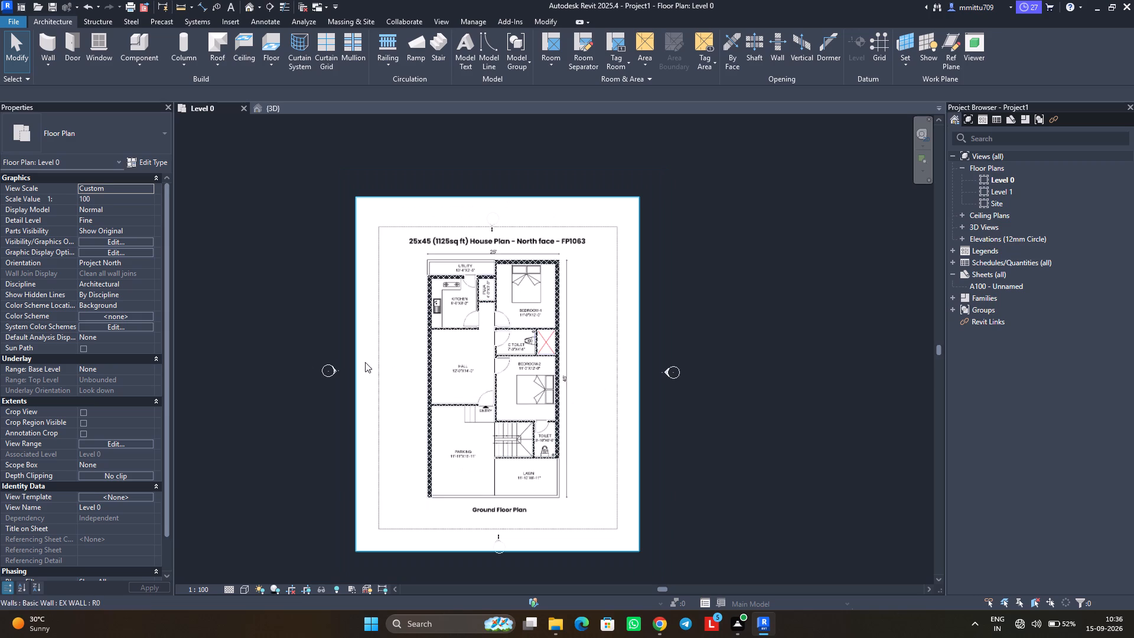
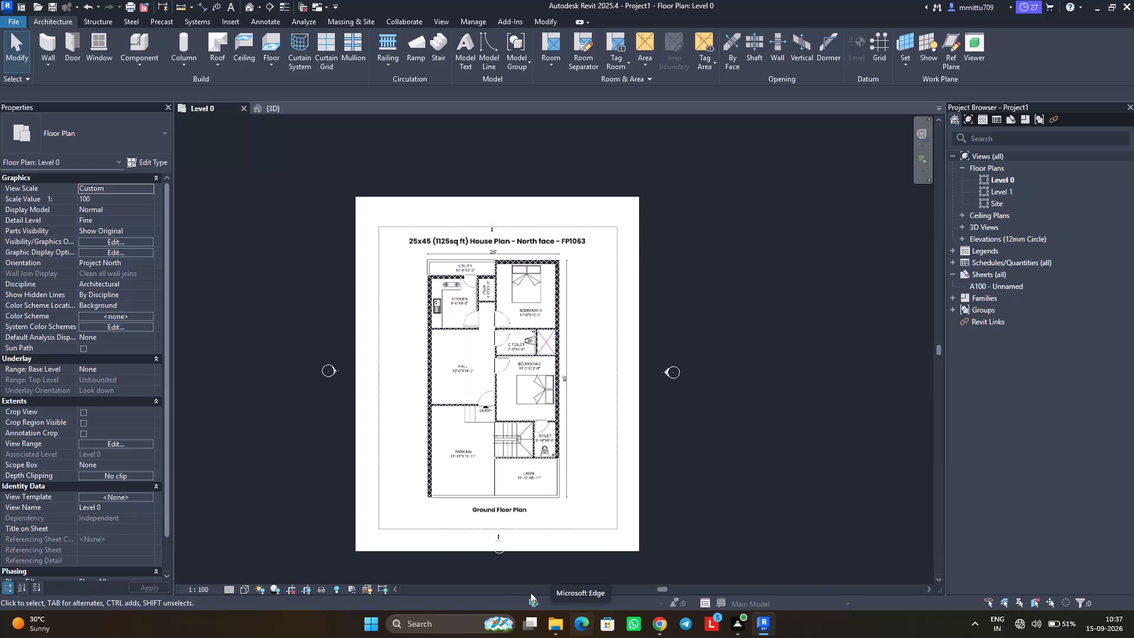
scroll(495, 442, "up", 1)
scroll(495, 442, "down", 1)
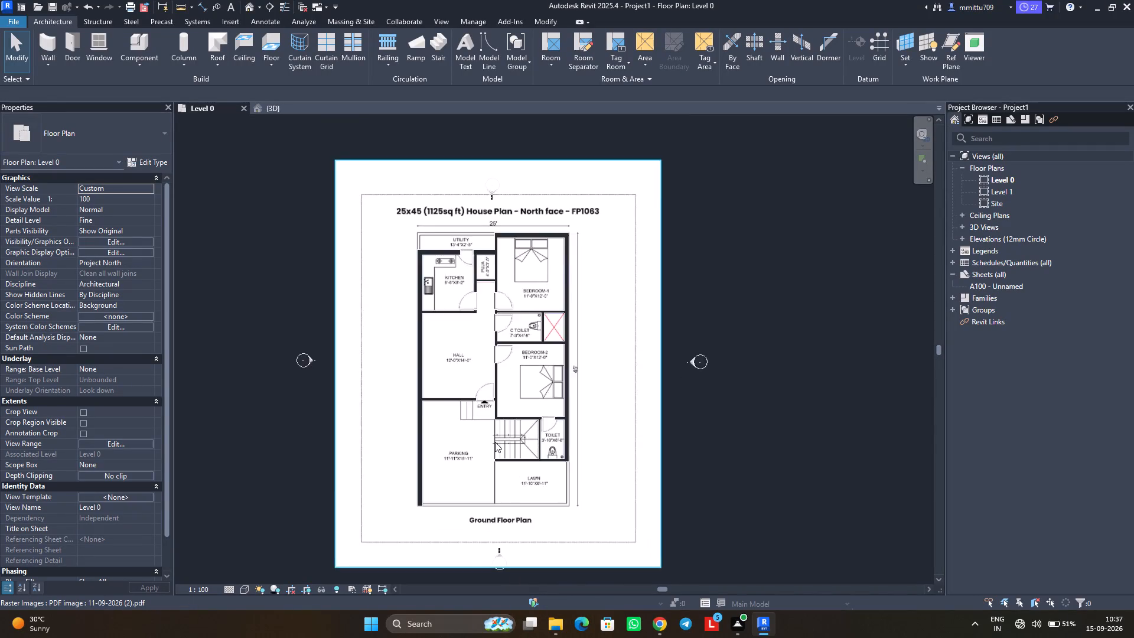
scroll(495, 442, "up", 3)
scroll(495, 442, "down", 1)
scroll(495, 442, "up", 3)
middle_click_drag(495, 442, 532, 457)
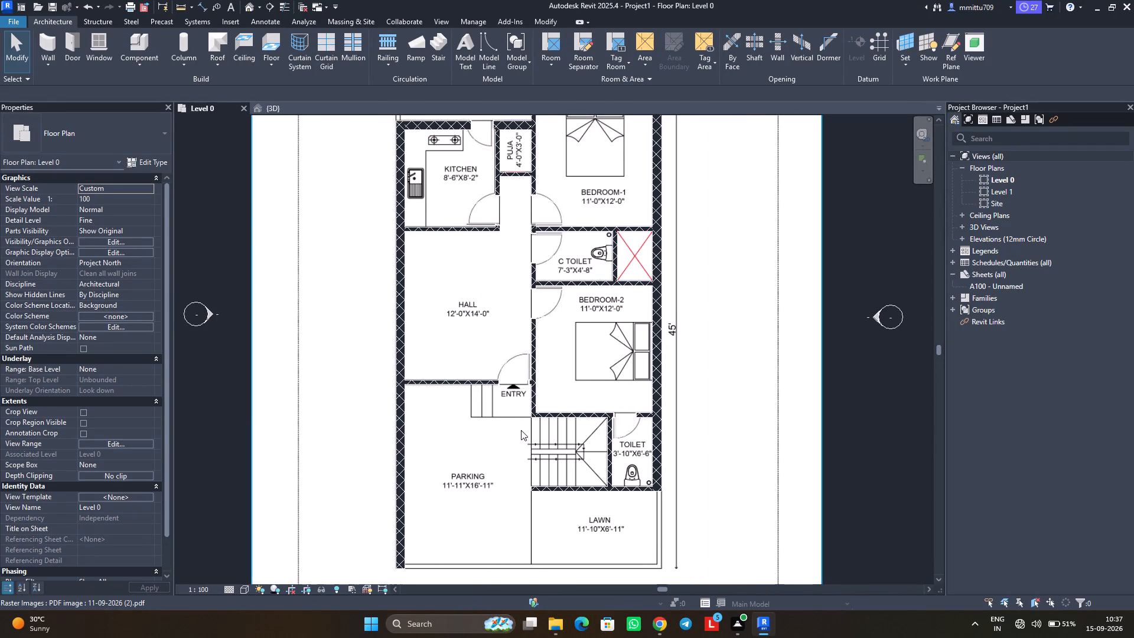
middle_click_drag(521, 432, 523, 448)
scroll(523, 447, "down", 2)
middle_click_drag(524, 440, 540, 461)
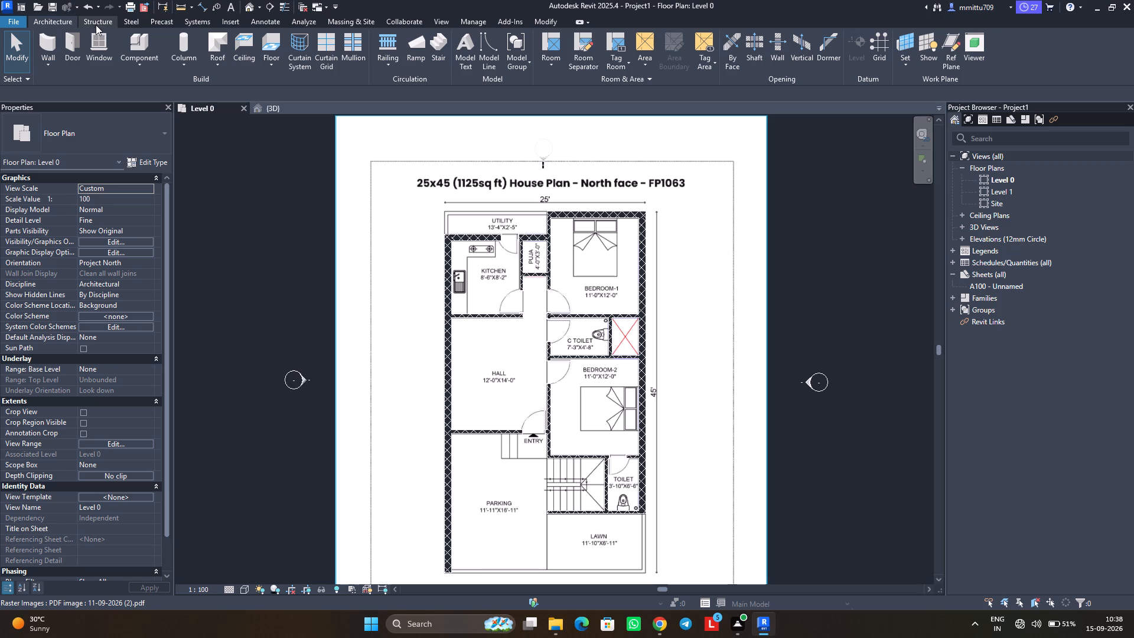
Start a floor on Level 0 and sketch a rectangular boundary from the utility's outer corner to the lawn's opposite outer corner.
left_click(261, 67)
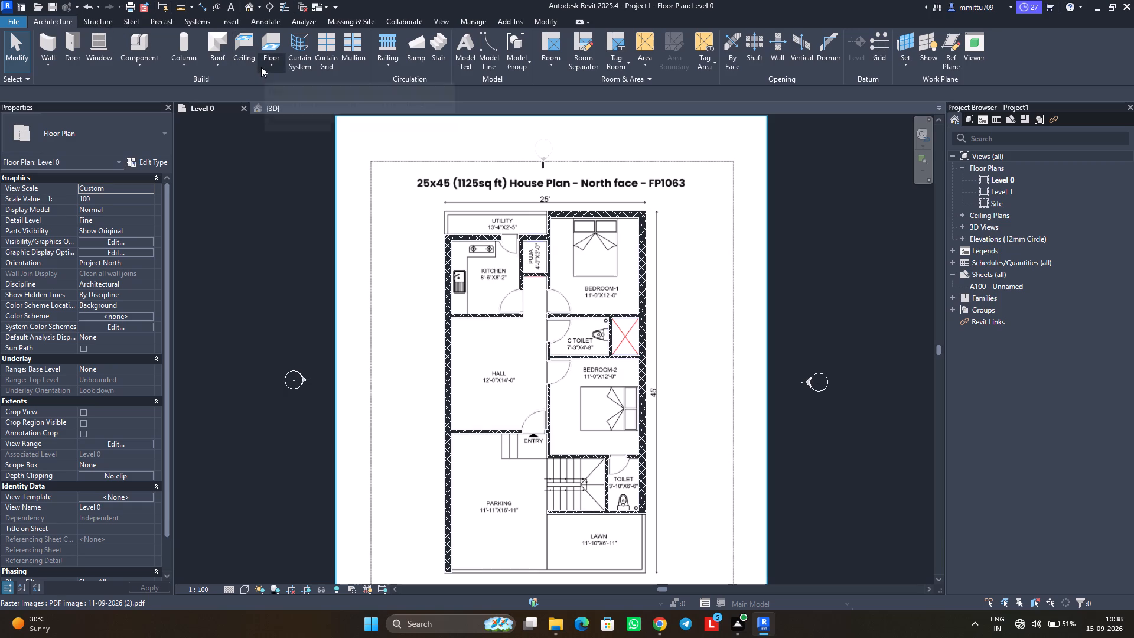
left_click(288, 86)
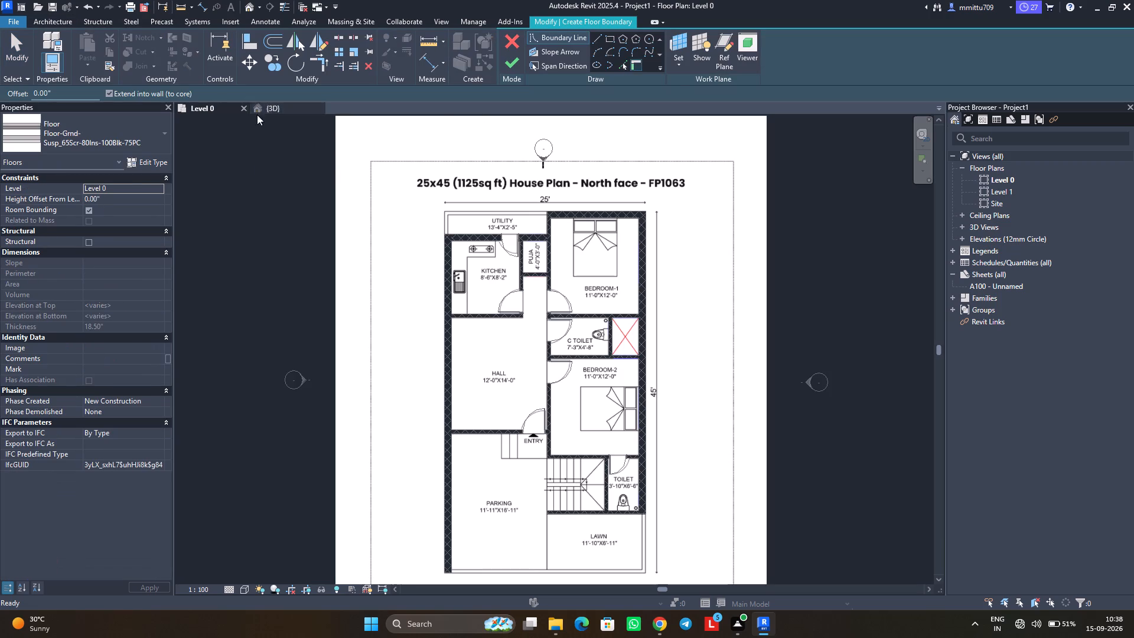
left_click(612, 39)
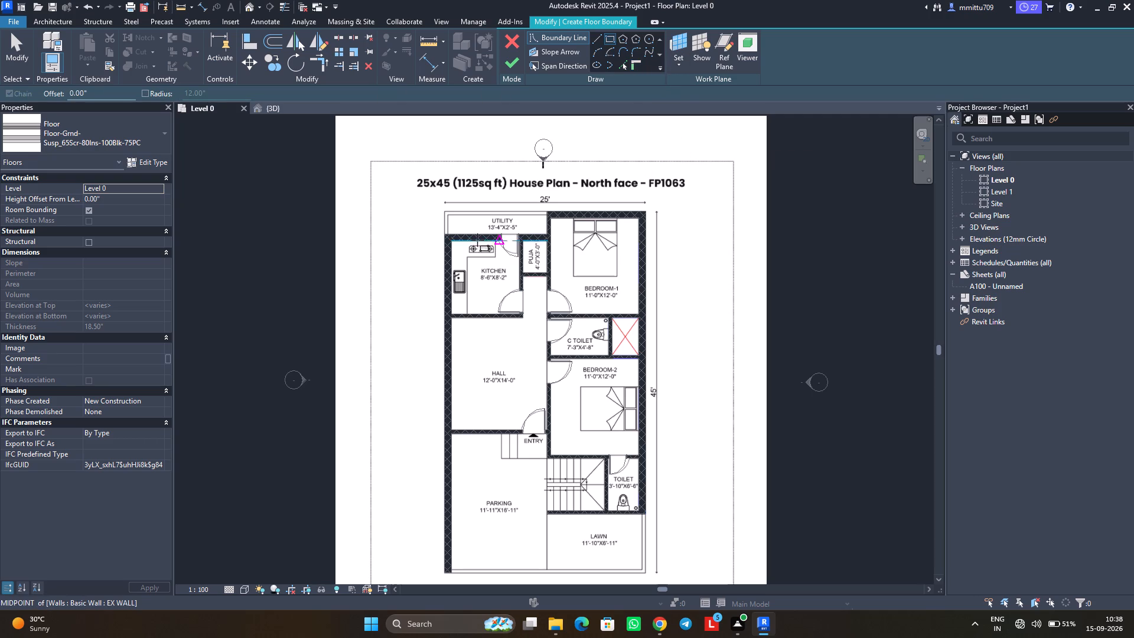
scroll(452, 237, "up", 1)
scroll(452, 237, "down", 1)
scroll(452, 237, "up", 2)
scroll(452, 236, "down", 1)
scroll(452, 236, "up", 1)
scroll(452, 236, "down", 1)
scroll(452, 236, "up", 2)
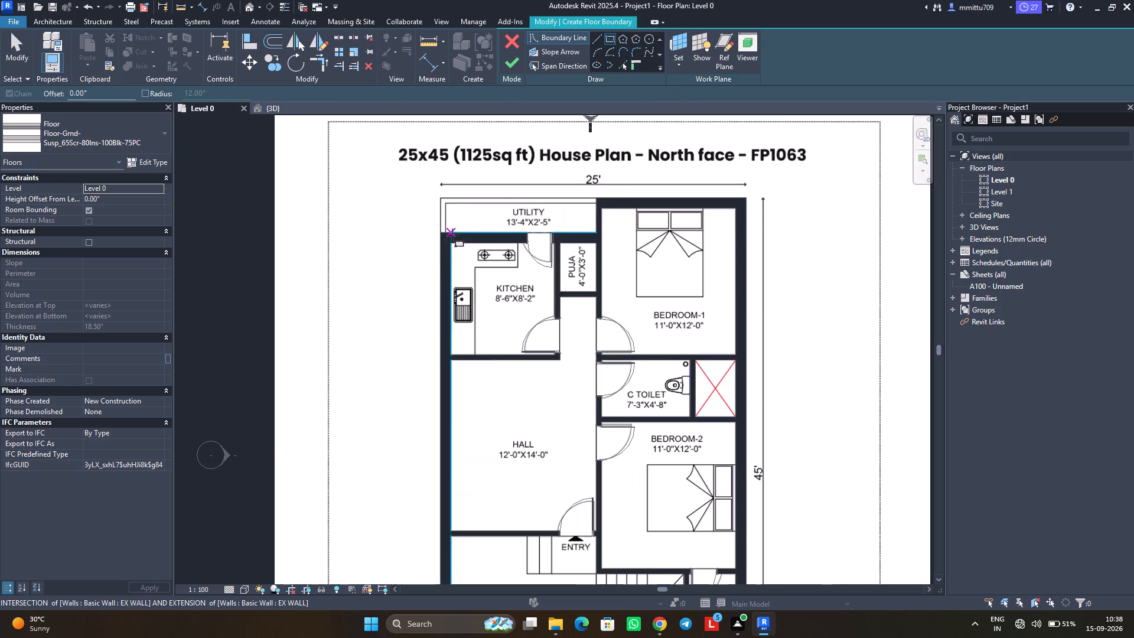
scroll(452, 235, "up", 3)
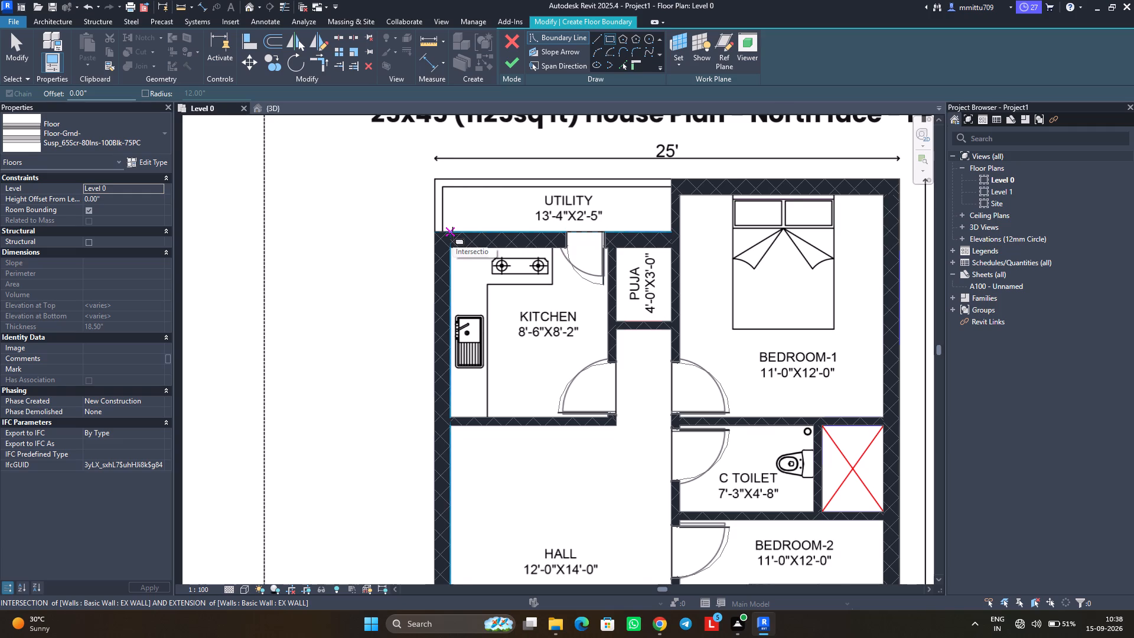
scroll(452, 233, "down", 3)
scroll(452, 233, "up", 1)
scroll(452, 233, "down", 3)
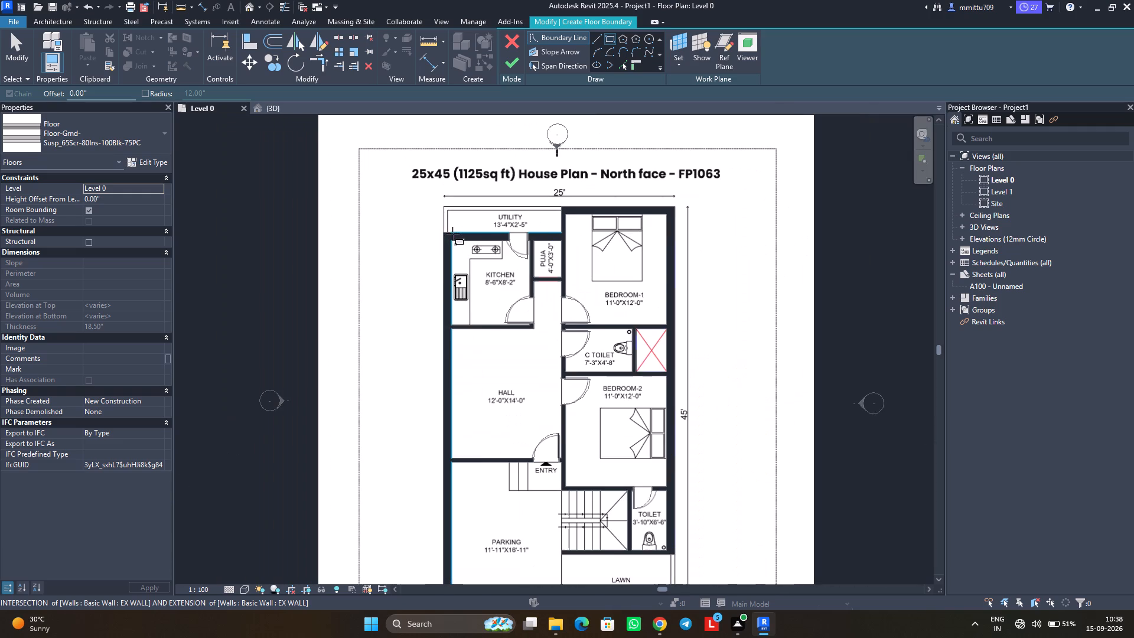
scroll(452, 233, "up", 1)
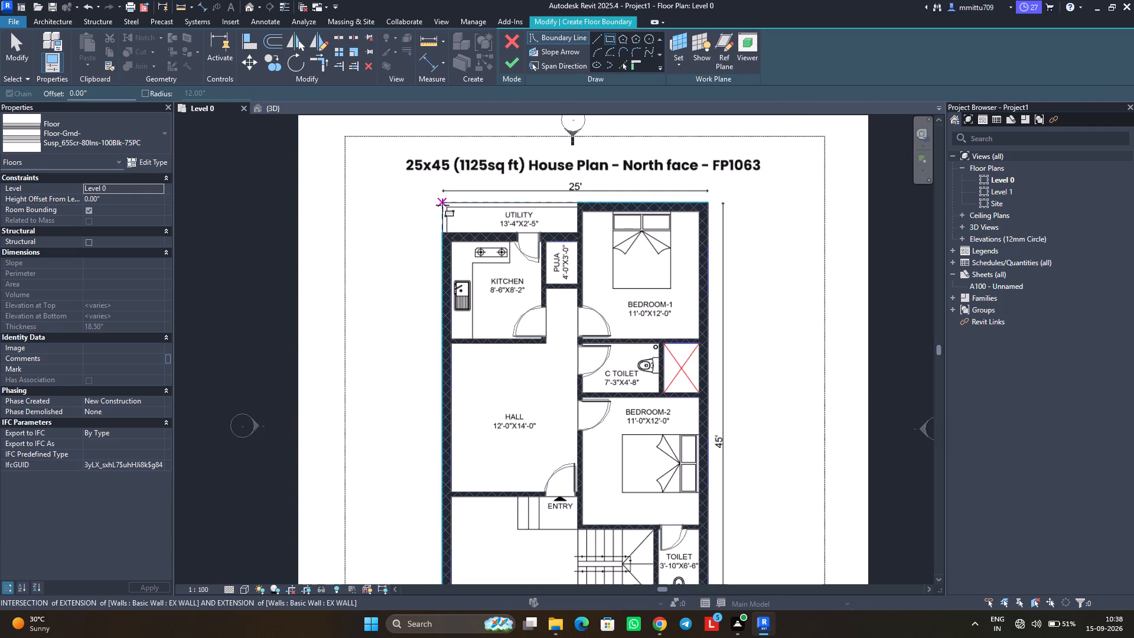
scroll(442, 205, "up", 5)
scroll(442, 205, "down", 1)
scroll(442, 205, "up", 6)
scroll(443, 201, "down", 1)
scroll(443, 201, "up", 2)
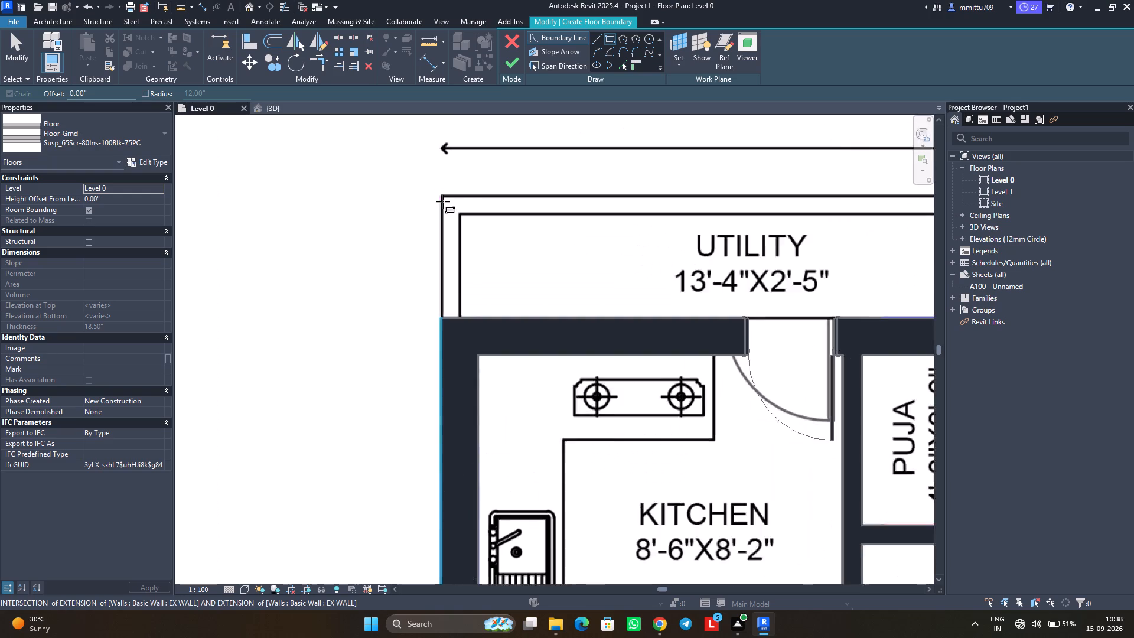
scroll(443, 201, "up", 1)
left_click(442, 194)
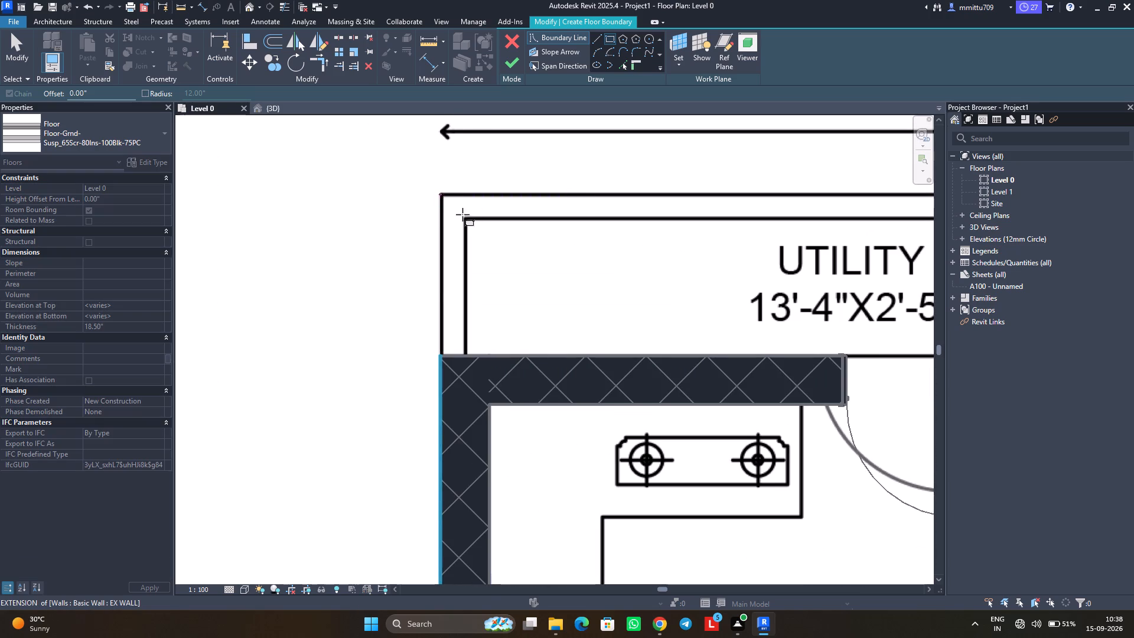
scroll(611, 464, "up", 1)
scroll(612, 464, "down", 5)
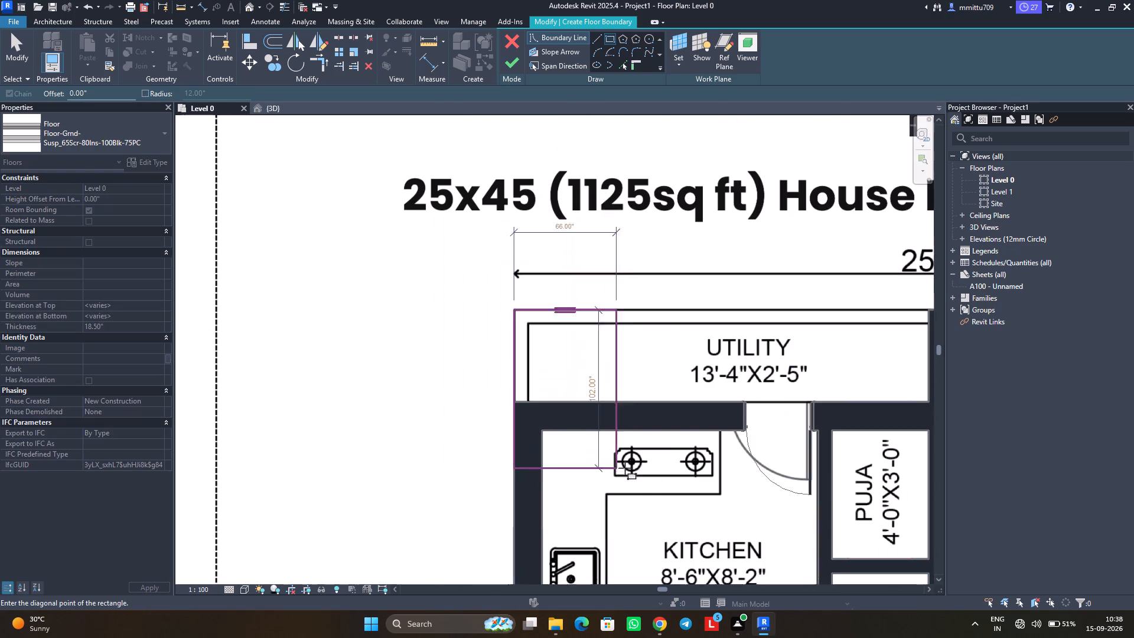
middle_click_drag(665, 476, 634, 438)
scroll(822, 580, "down", 1)
middle_click_drag(821, 579, 737, 455)
scroll(788, 475, "down", 1)
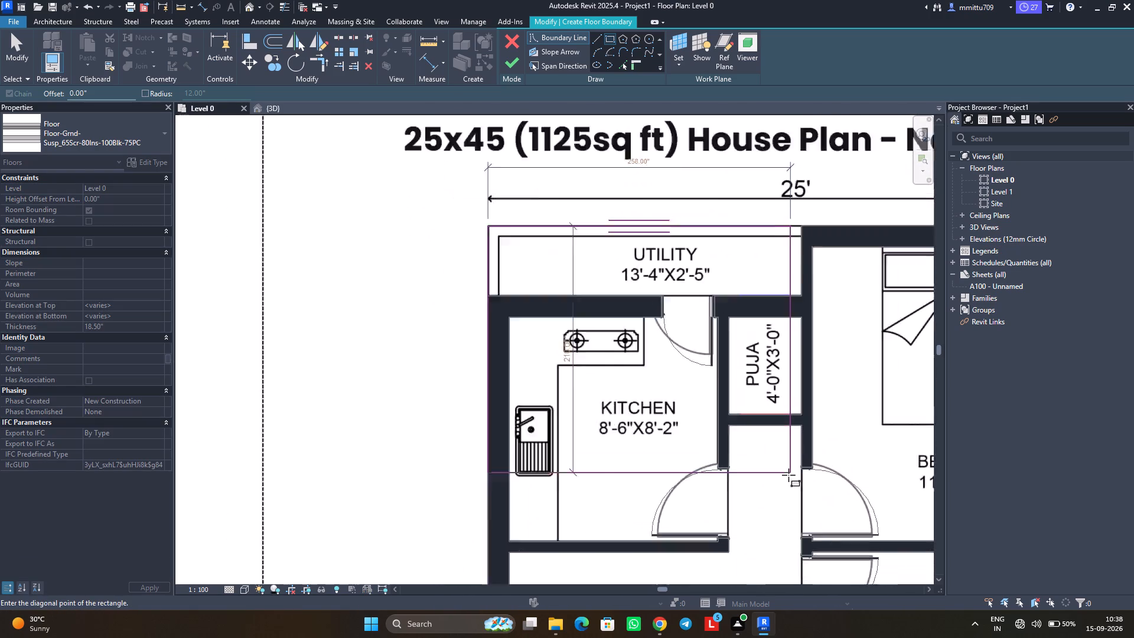
scroll(788, 475, "down", 4)
middle_click_drag(809, 494, 763, 460)
middle_click_drag(829, 523, 785, 468)
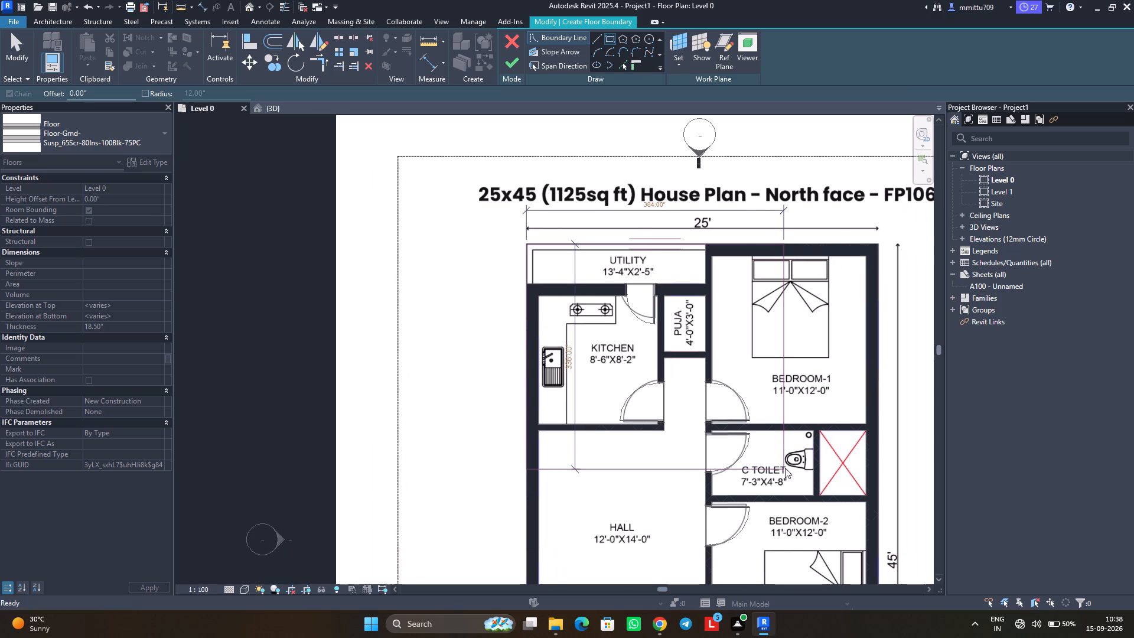
middle_click_drag(863, 555, 850, 509)
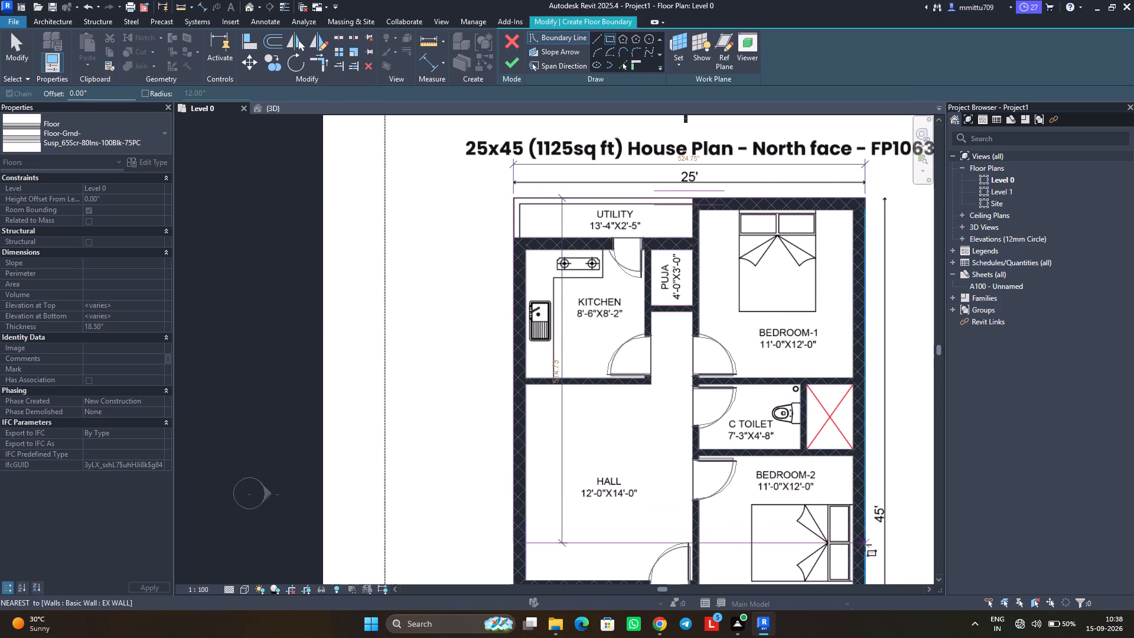
middle_click_drag(865, 546, 865, 493)
middle_click_drag(865, 539, 862, 467)
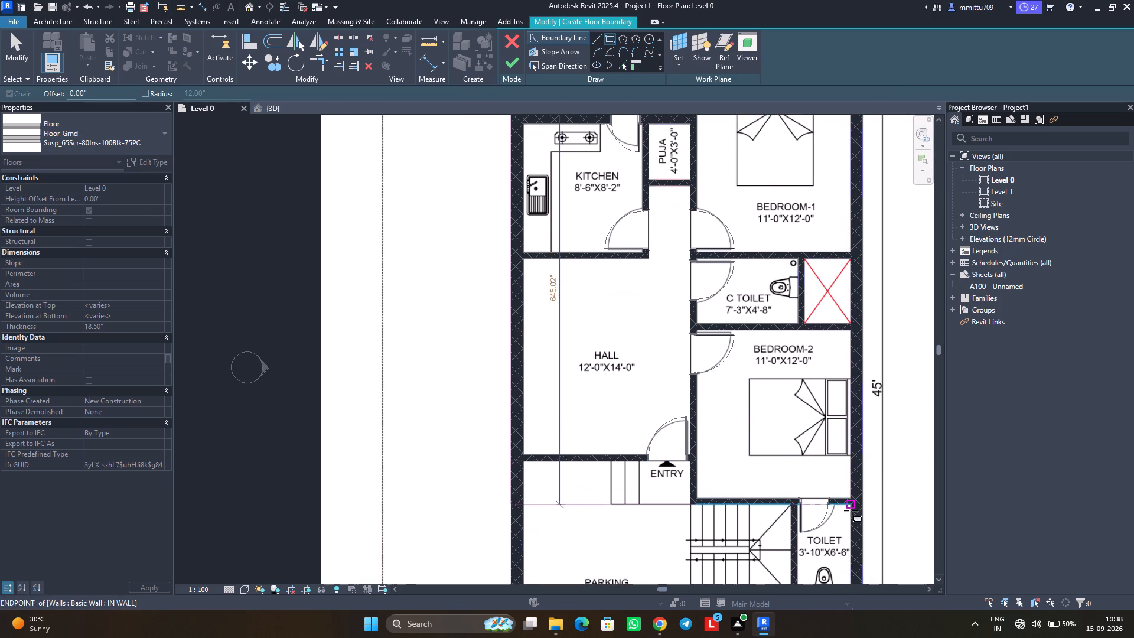
middle_click_drag(849, 513, 858, 429)
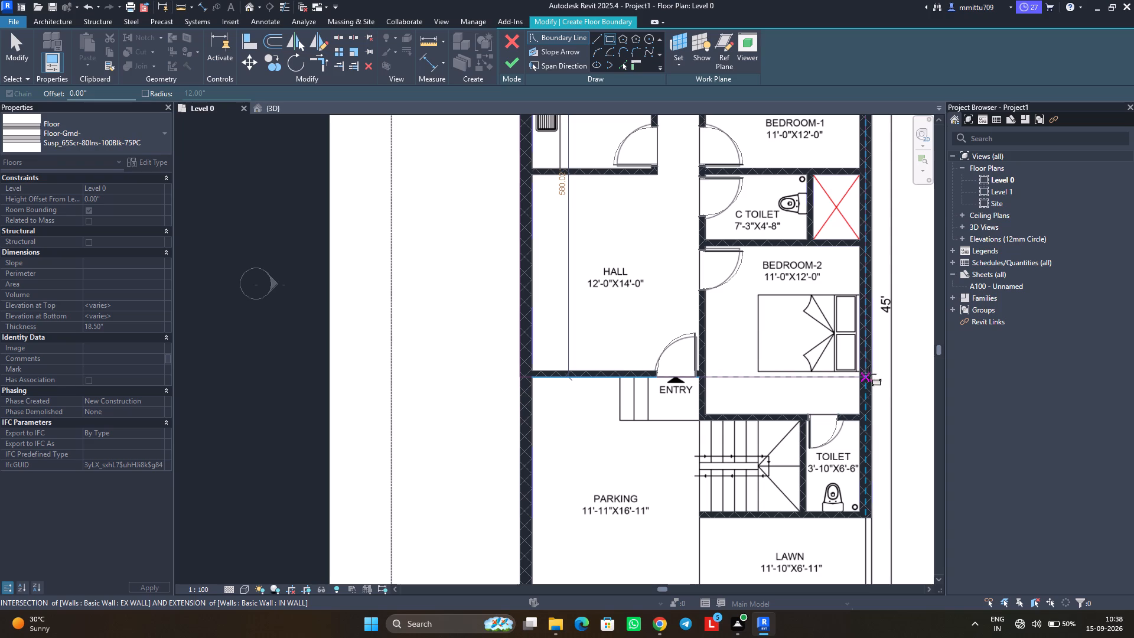
scroll(874, 371, "up", 3)
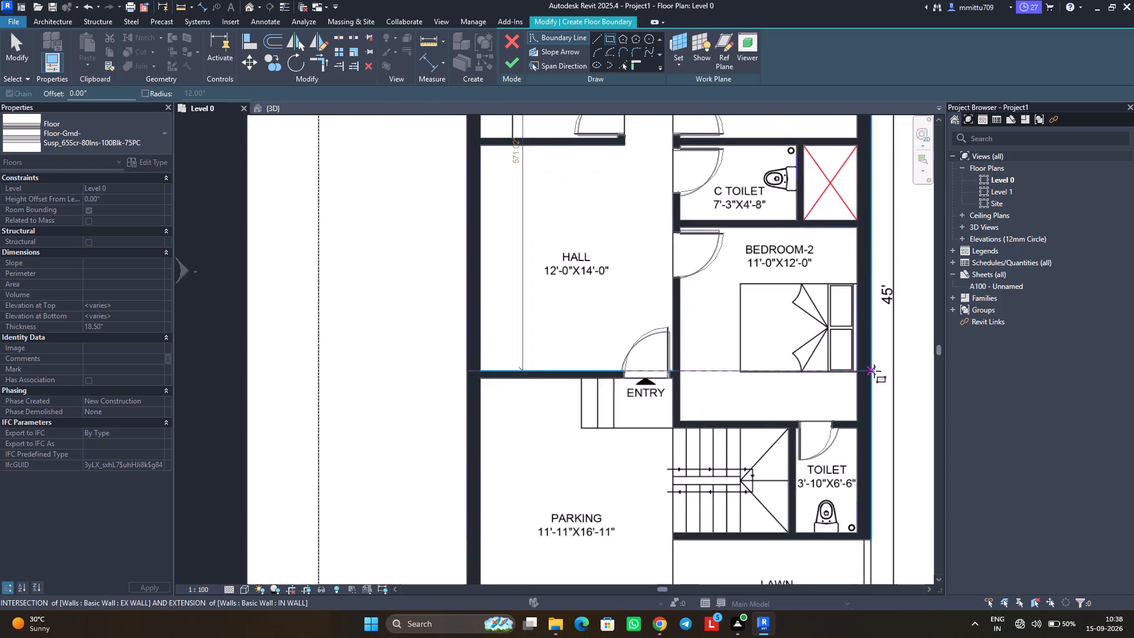
scroll(874, 371, "up", 5)
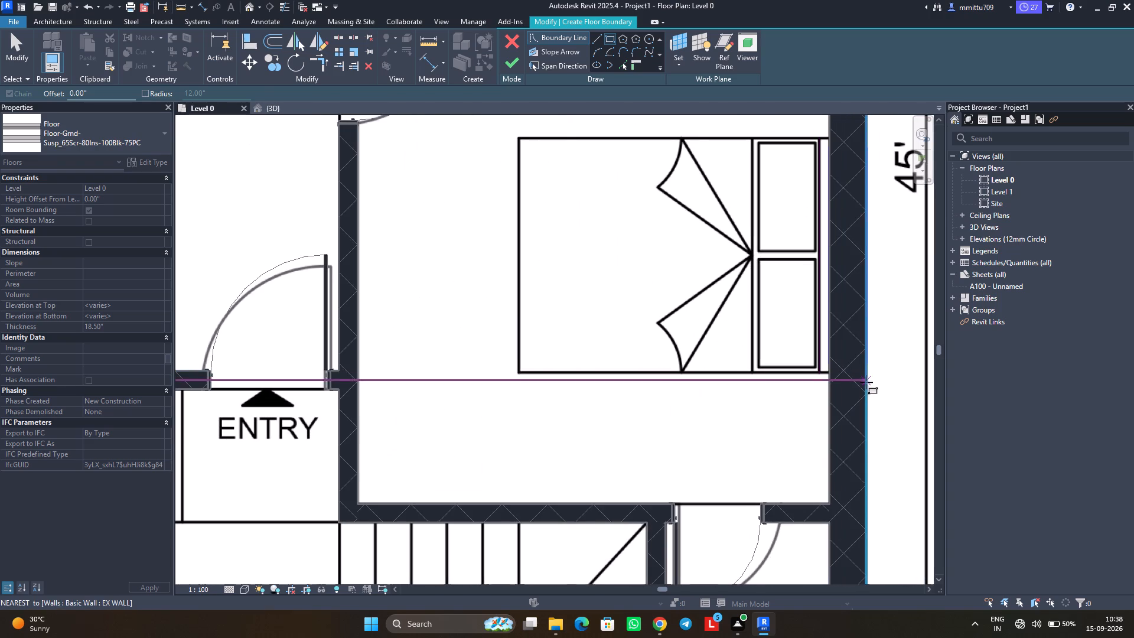
scroll(865, 383, "up", 1)
scroll(865, 383, "down", 6)
middle_click_drag(862, 399, 863, 326)
middle_click_drag(866, 469, 866, 348)
scroll(866, 469, "down", 1)
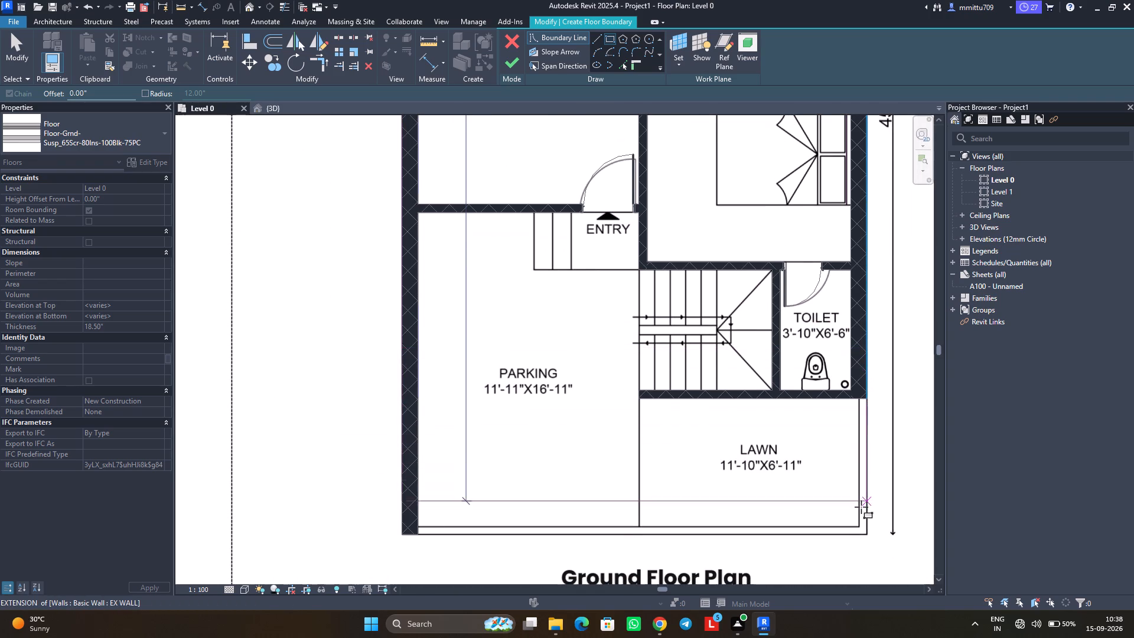
left_click(866, 536)
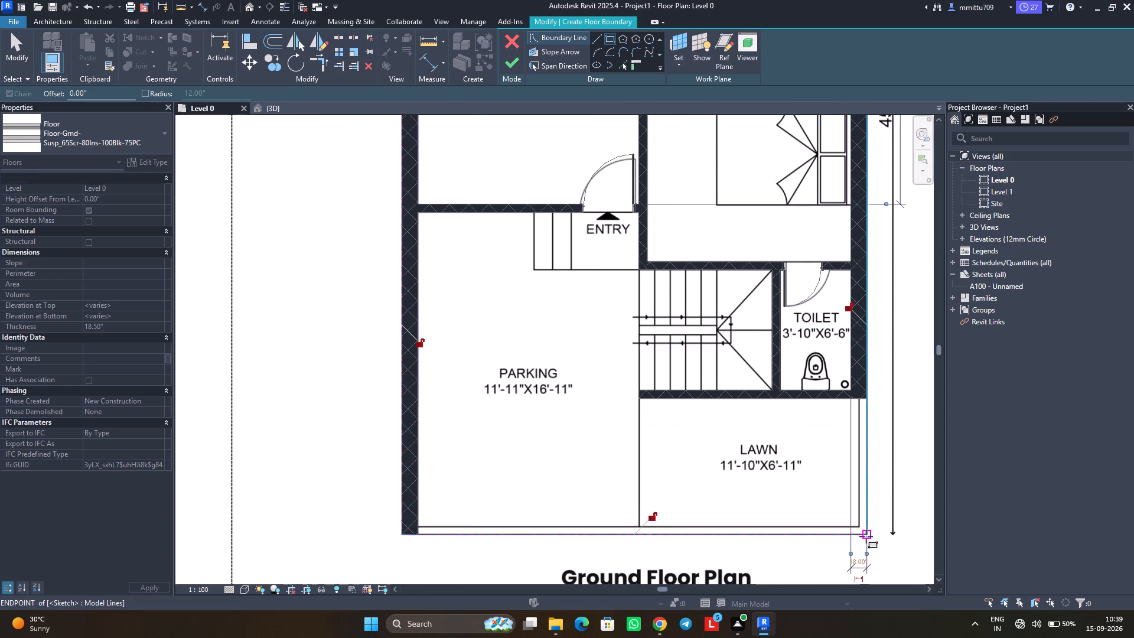
key("Escape")
key("Escape")
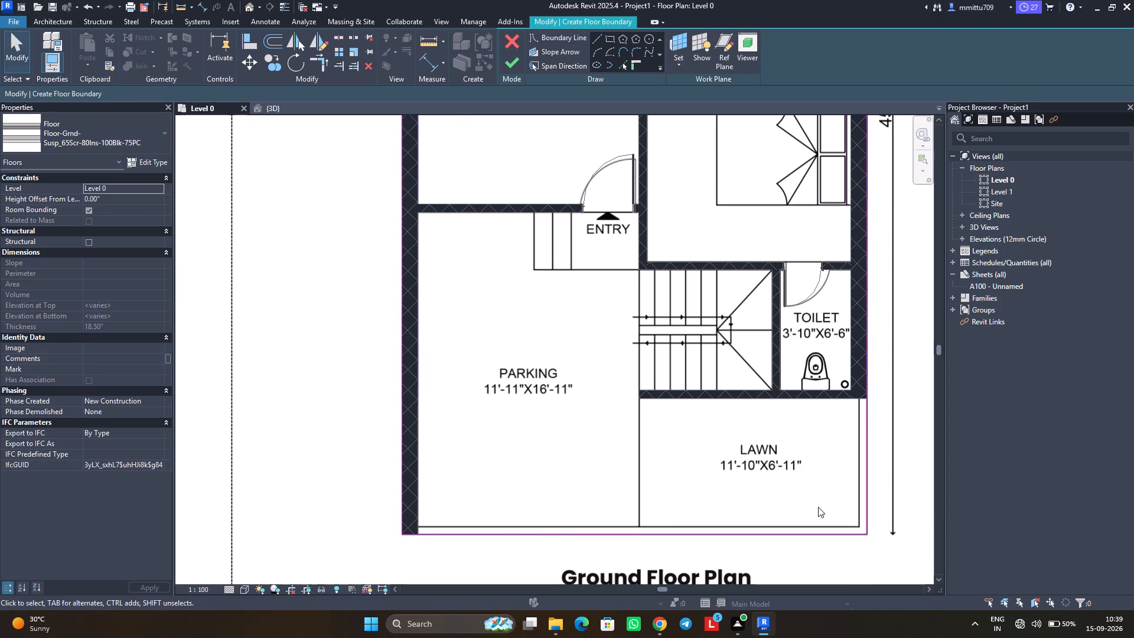
Draw a floor boundary line along the parking-side face of the entry wall, from the hall's outer wall face to the bedroom-2 wall.
middle_click_drag(731, 403, 726, 421)
scroll(728, 411, "down", 1)
scroll(726, 421, "up", 1)
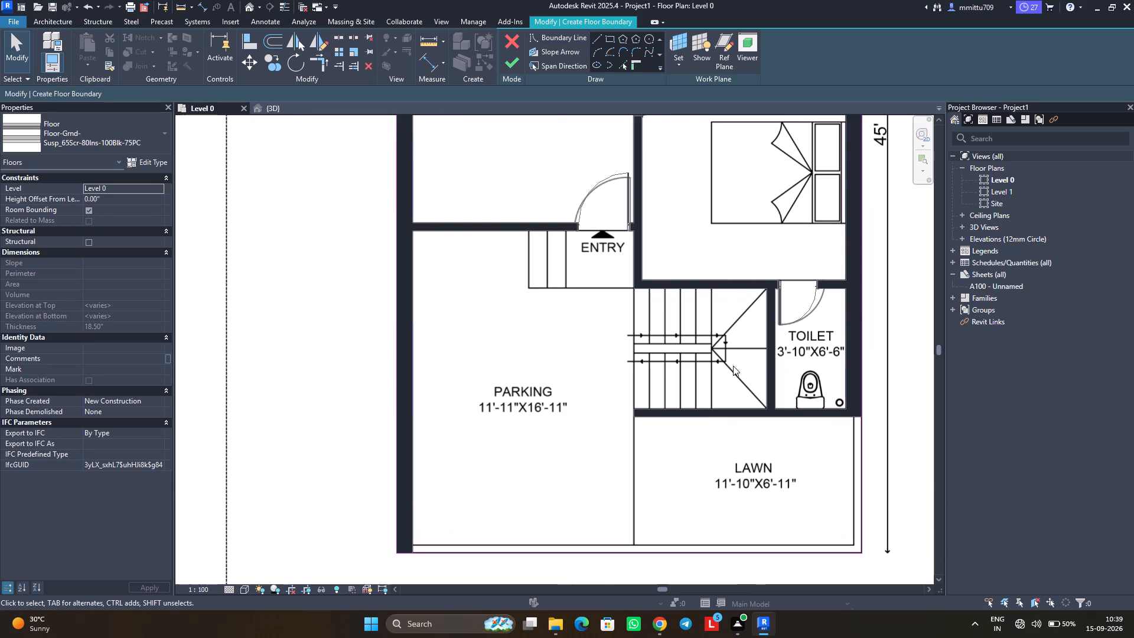
left_click(598, 38)
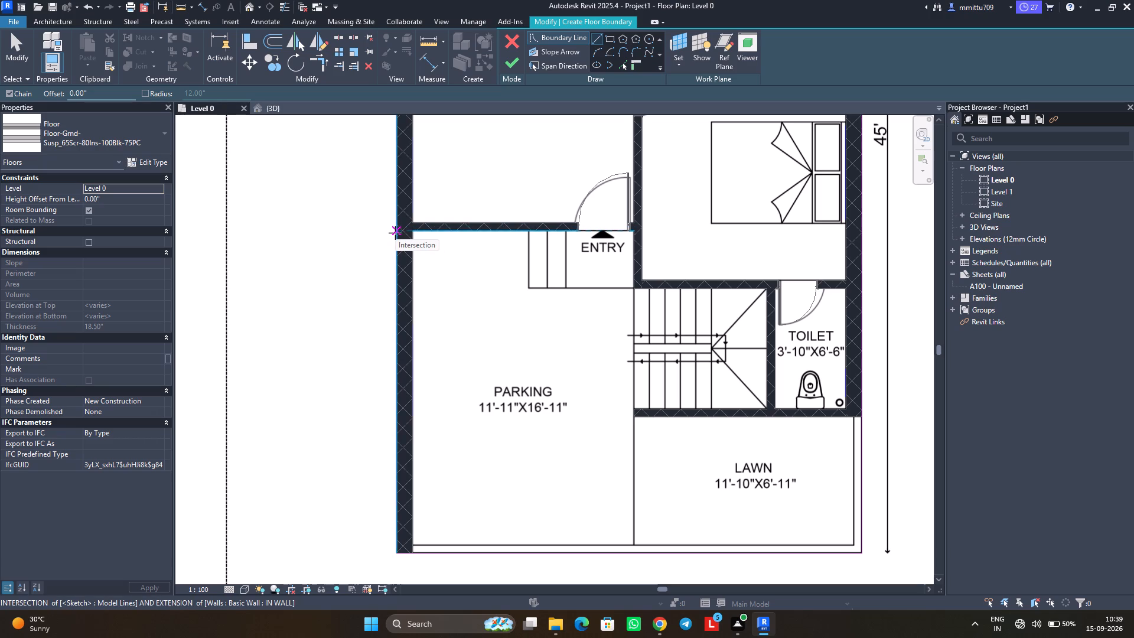
scroll(396, 232, "up", 1)
scroll(396, 232, "down", 1)
scroll(396, 232, "up", 1)
scroll(396, 232, "down", 1)
scroll(396, 232, "up", 3)
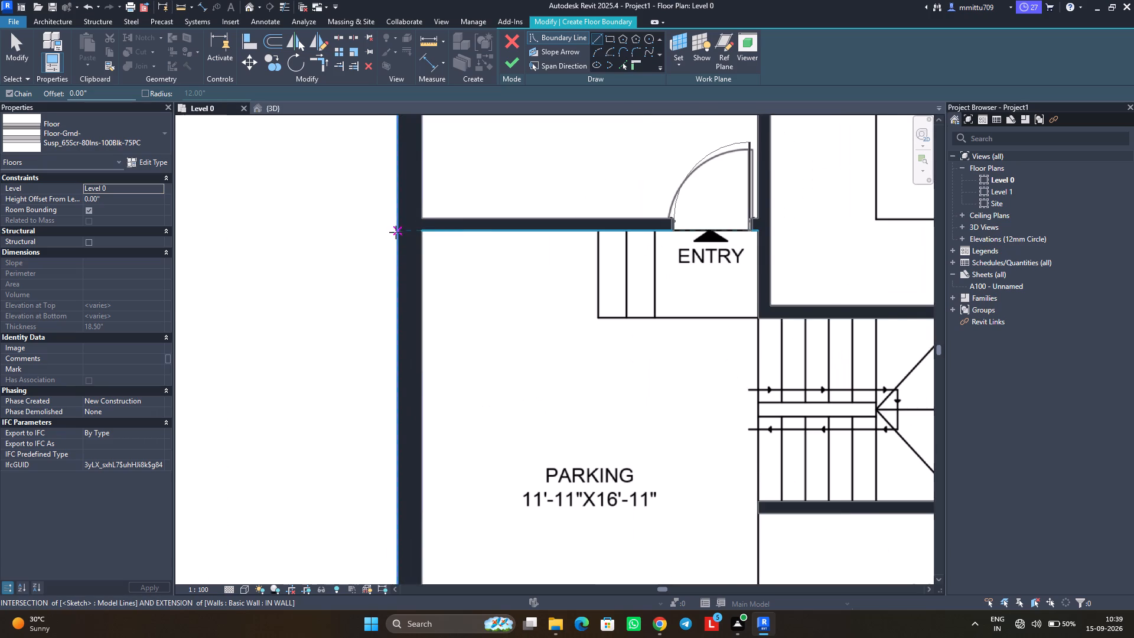
scroll(396, 232, "up", 2)
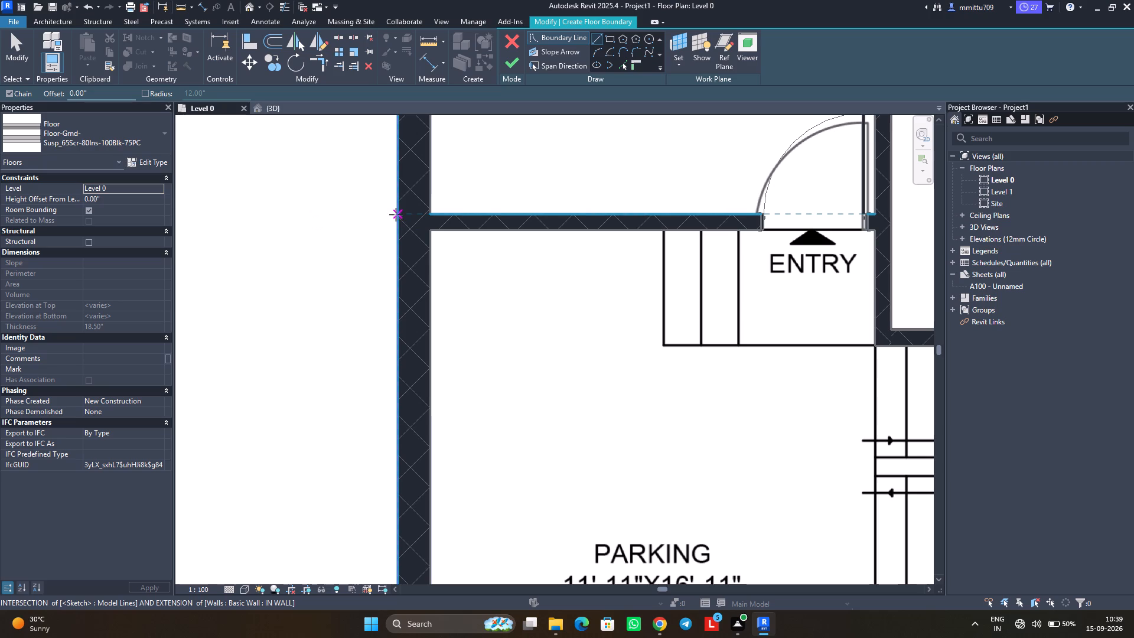
left_click(396, 226)
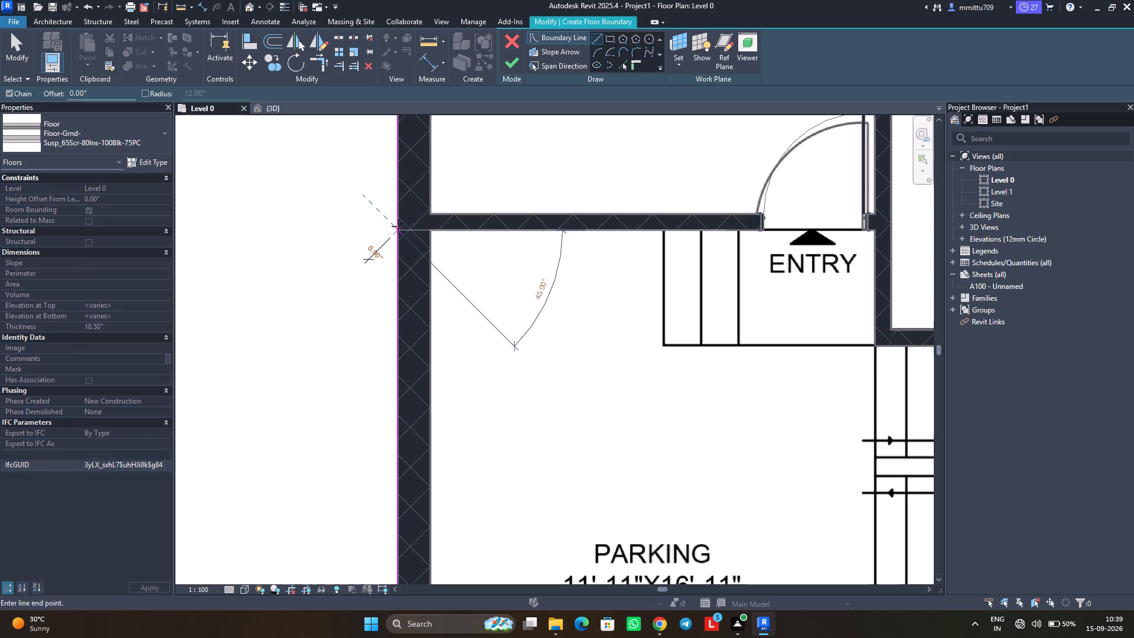
middle_click_drag(771, 213, 622, 219)
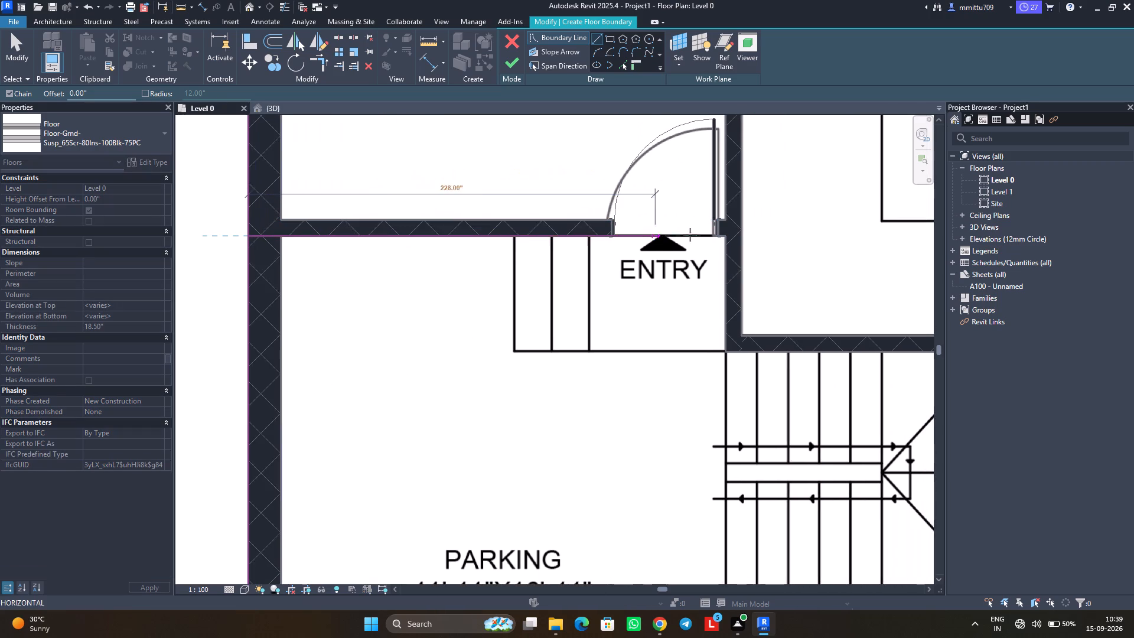
left_click(724, 235)
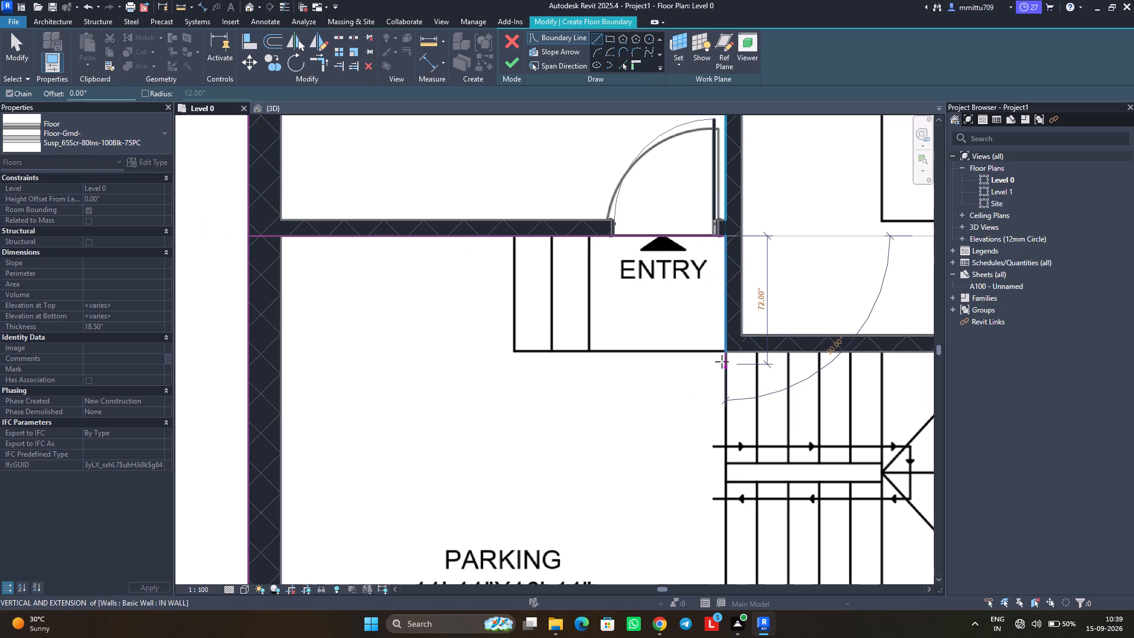
Continue the boundary about 210" along the parking side of the staircase to the outer face of the wall facing the lawn.
middle_click_drag(727, 351, 724, 347)
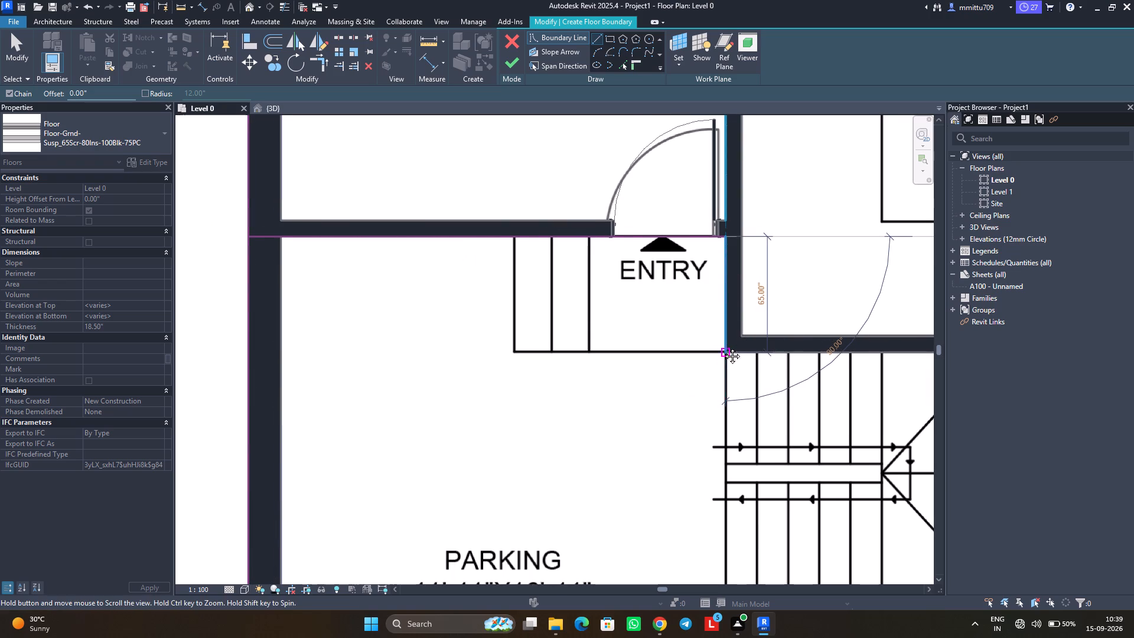
middle_click_drag(724, 347, 666, 285)
middle_click_drag(667, 363, 664, 287)
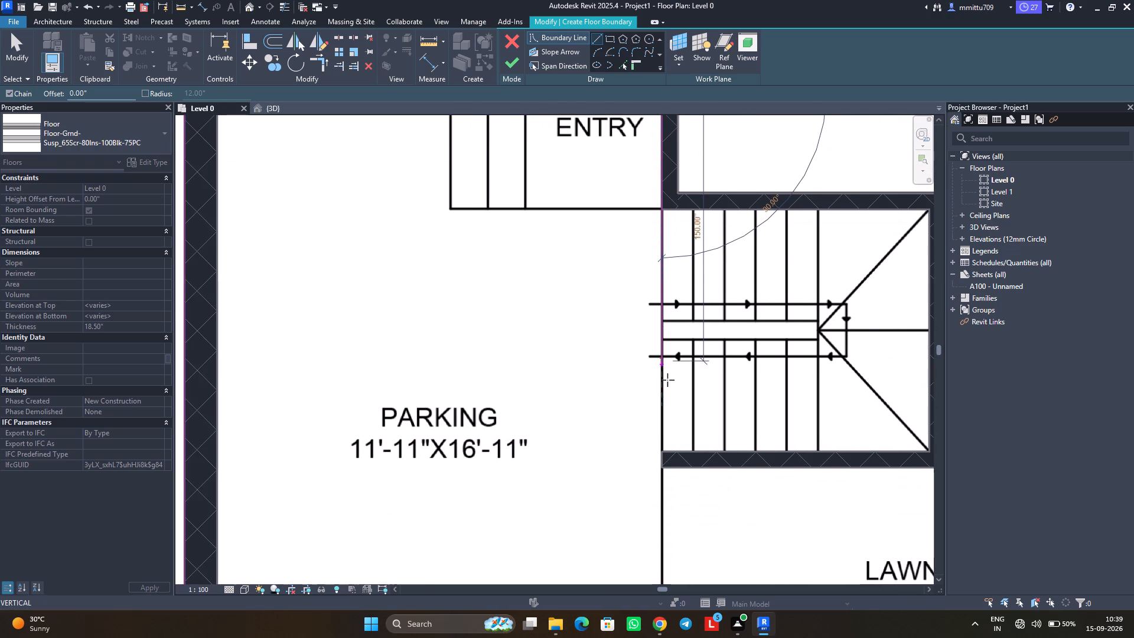
middle_click_drag(663, 461, 662, 387)
left_click(662, 395)
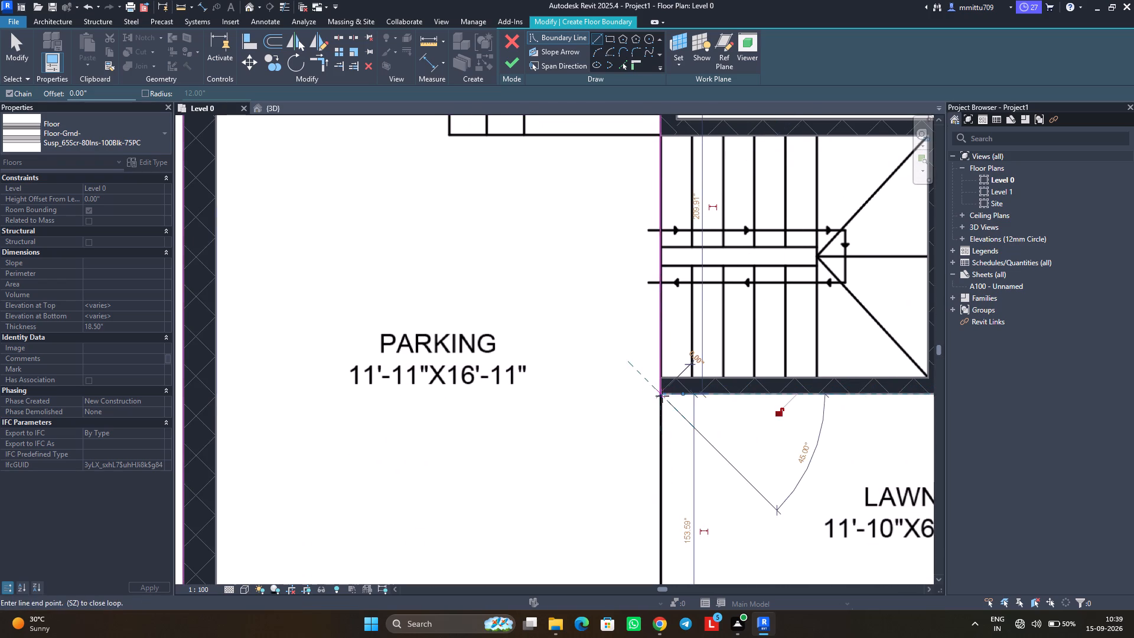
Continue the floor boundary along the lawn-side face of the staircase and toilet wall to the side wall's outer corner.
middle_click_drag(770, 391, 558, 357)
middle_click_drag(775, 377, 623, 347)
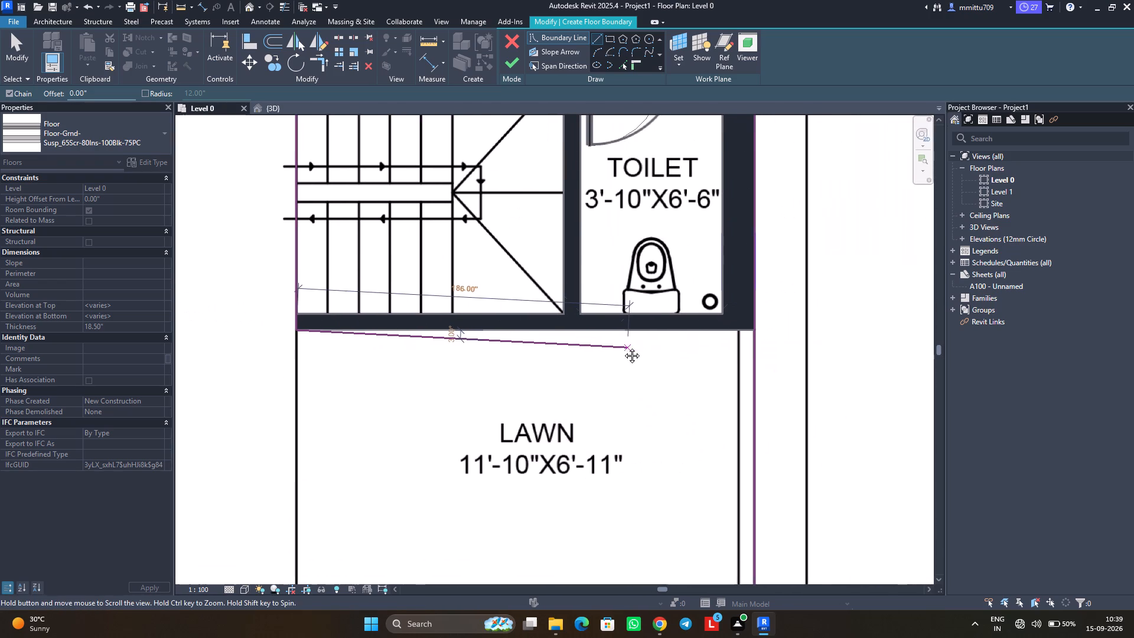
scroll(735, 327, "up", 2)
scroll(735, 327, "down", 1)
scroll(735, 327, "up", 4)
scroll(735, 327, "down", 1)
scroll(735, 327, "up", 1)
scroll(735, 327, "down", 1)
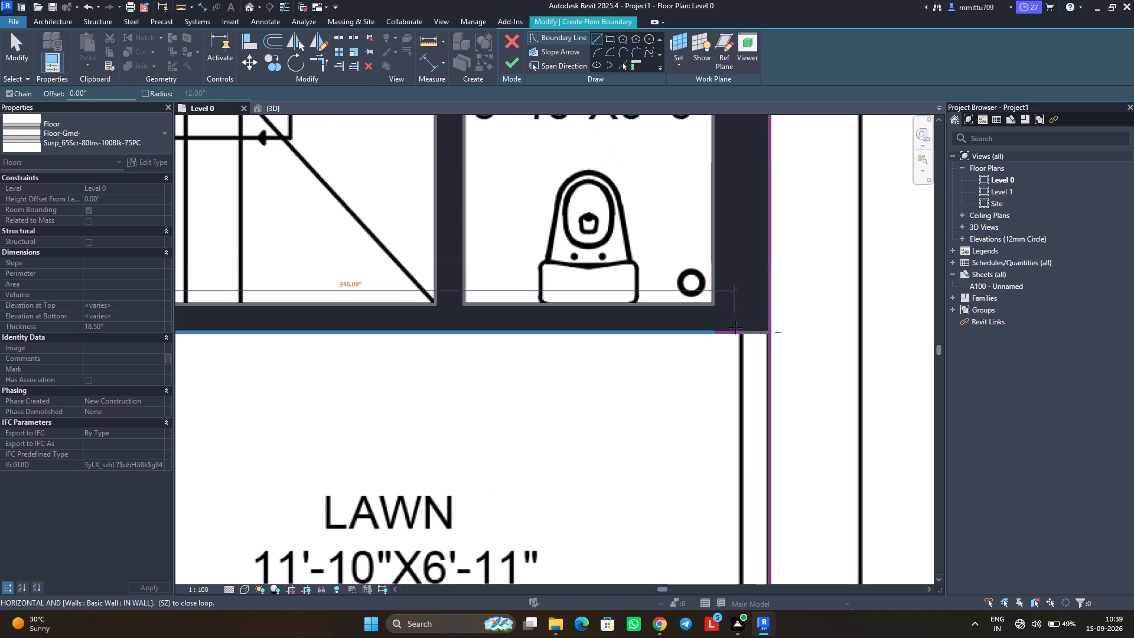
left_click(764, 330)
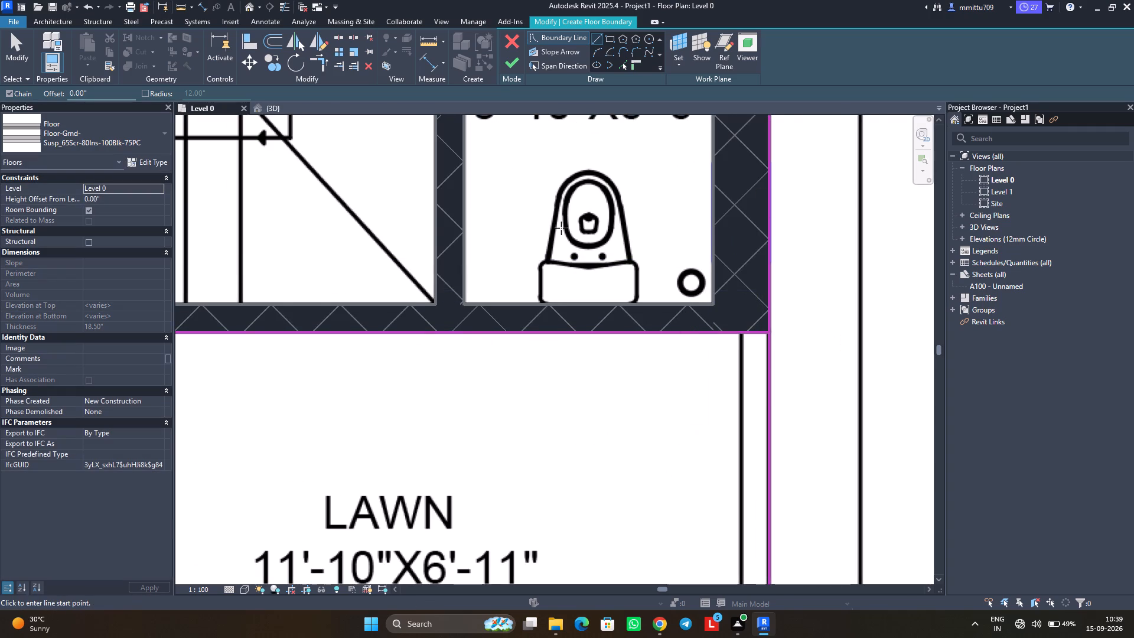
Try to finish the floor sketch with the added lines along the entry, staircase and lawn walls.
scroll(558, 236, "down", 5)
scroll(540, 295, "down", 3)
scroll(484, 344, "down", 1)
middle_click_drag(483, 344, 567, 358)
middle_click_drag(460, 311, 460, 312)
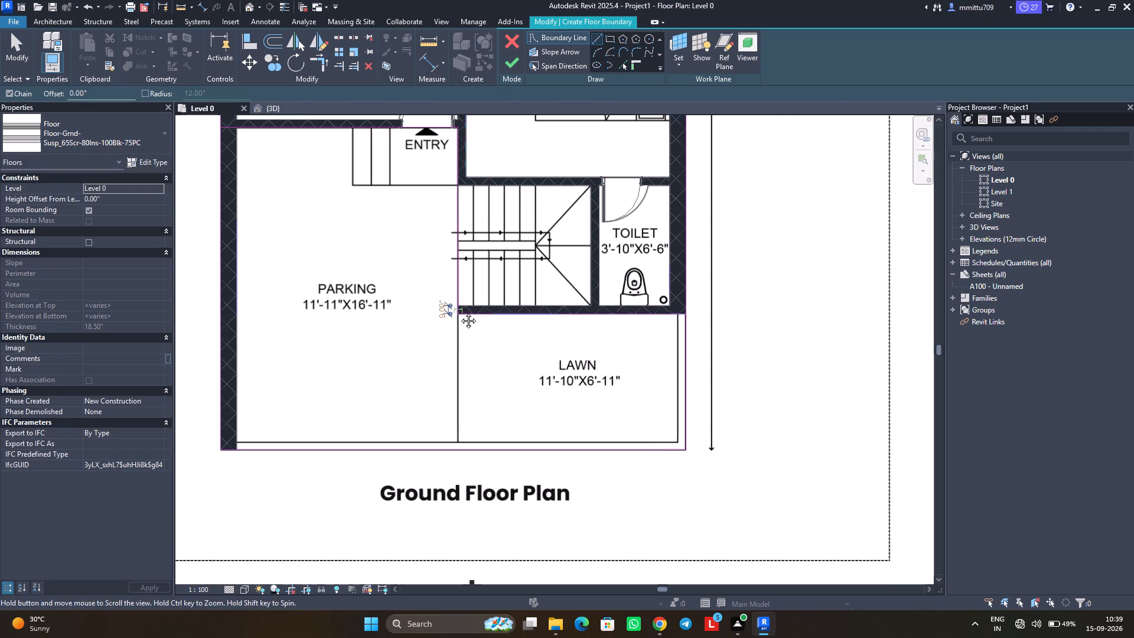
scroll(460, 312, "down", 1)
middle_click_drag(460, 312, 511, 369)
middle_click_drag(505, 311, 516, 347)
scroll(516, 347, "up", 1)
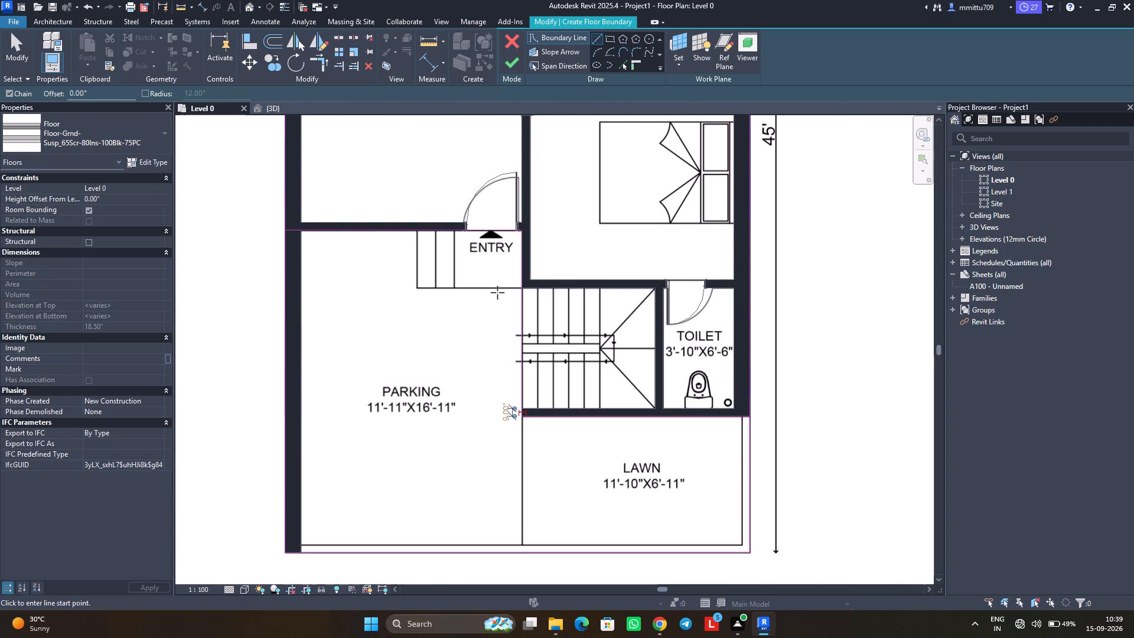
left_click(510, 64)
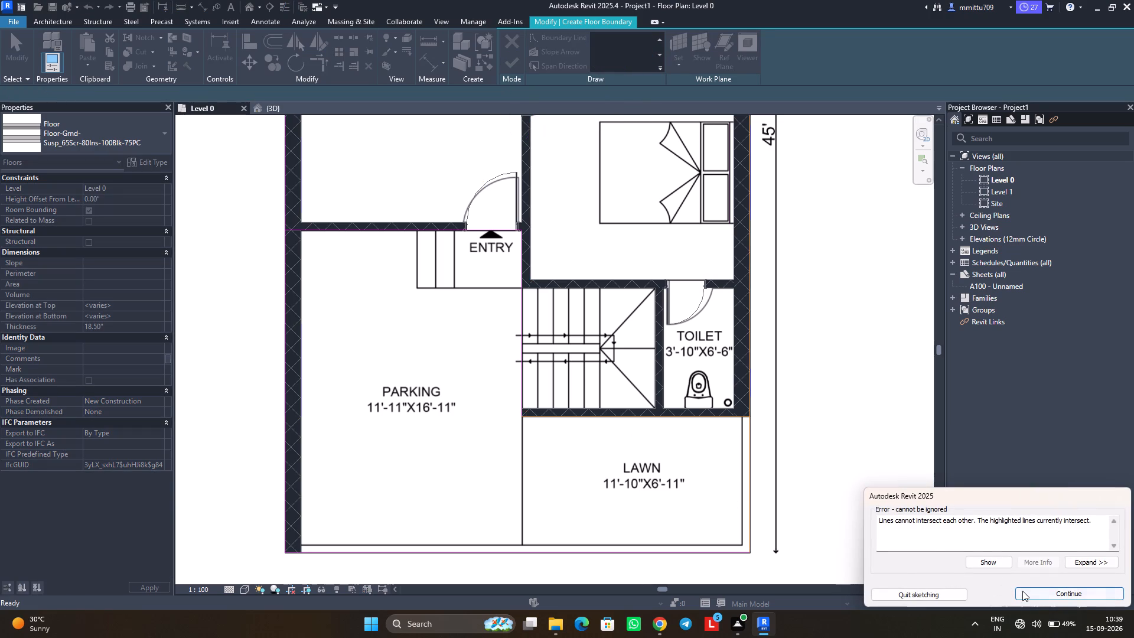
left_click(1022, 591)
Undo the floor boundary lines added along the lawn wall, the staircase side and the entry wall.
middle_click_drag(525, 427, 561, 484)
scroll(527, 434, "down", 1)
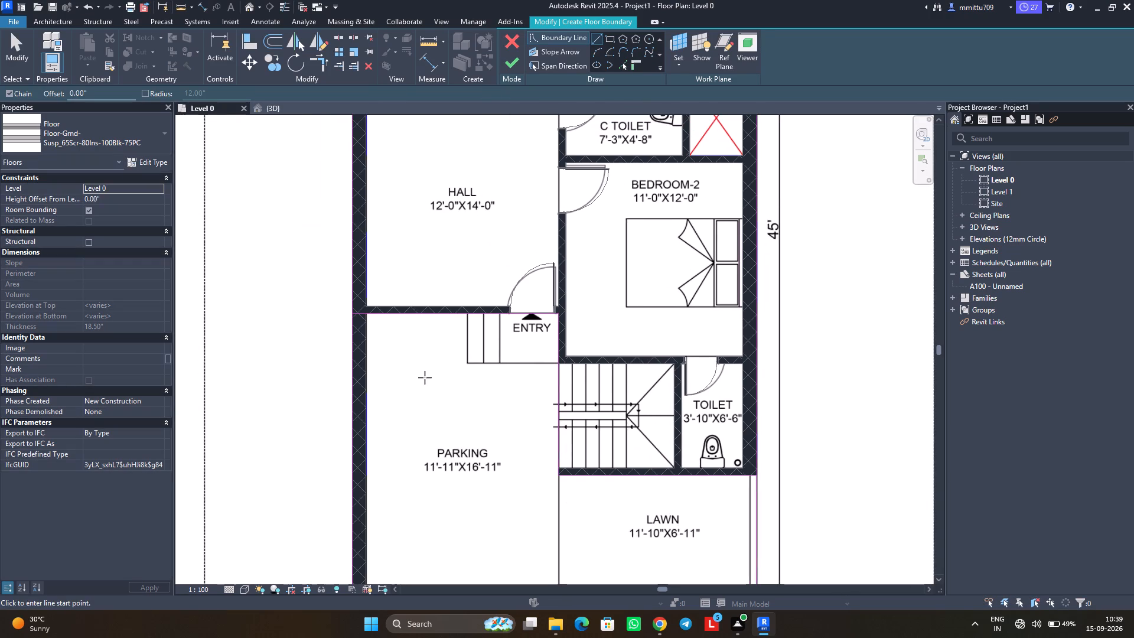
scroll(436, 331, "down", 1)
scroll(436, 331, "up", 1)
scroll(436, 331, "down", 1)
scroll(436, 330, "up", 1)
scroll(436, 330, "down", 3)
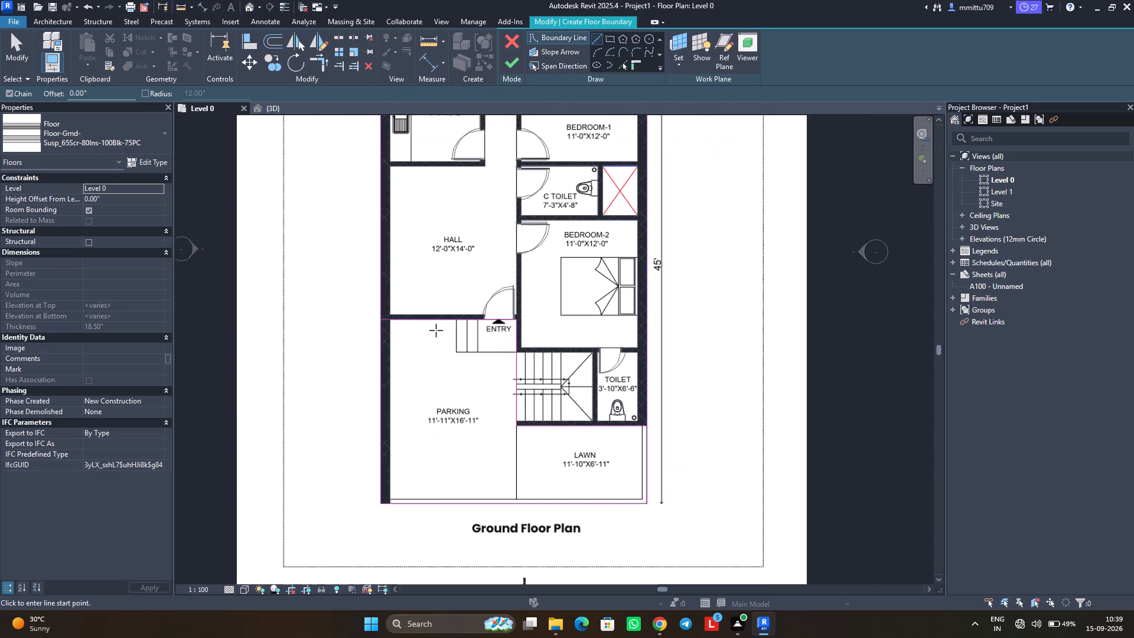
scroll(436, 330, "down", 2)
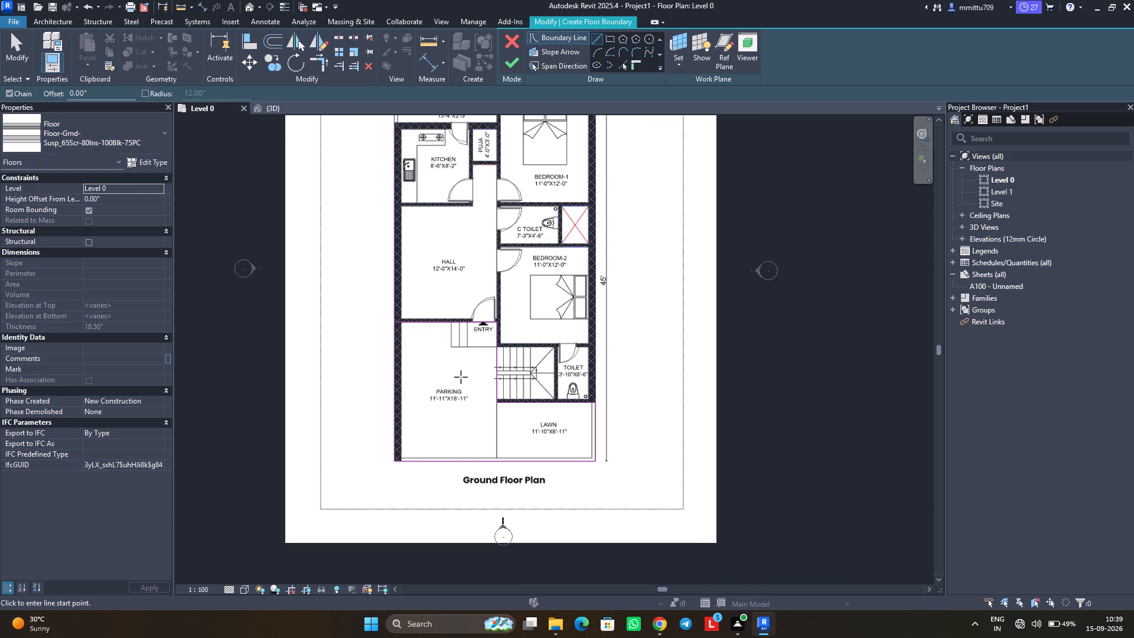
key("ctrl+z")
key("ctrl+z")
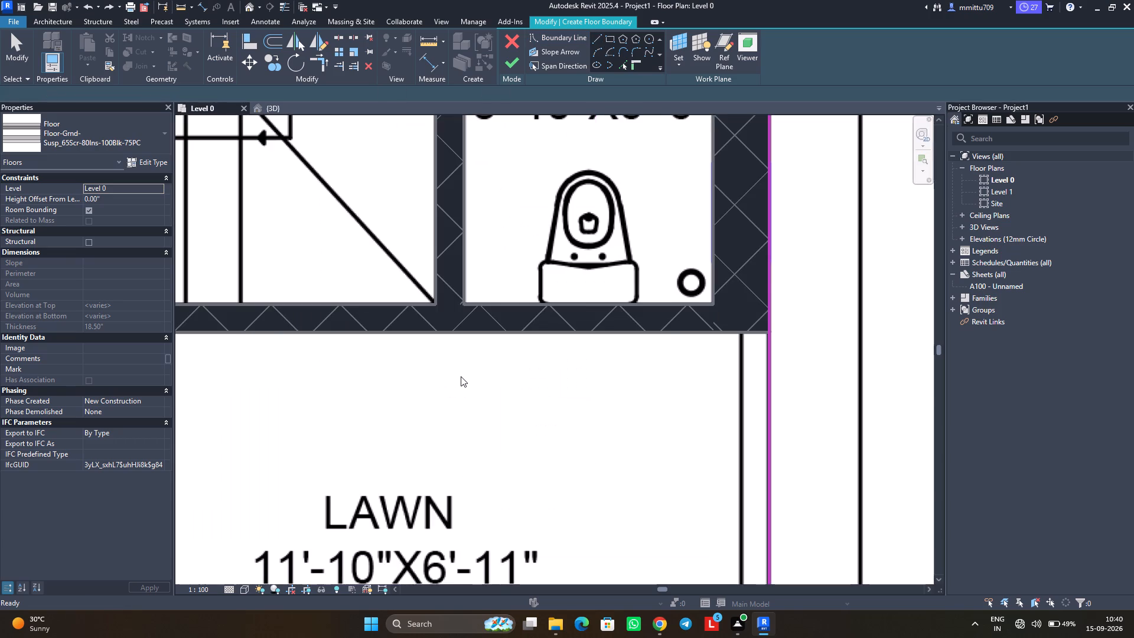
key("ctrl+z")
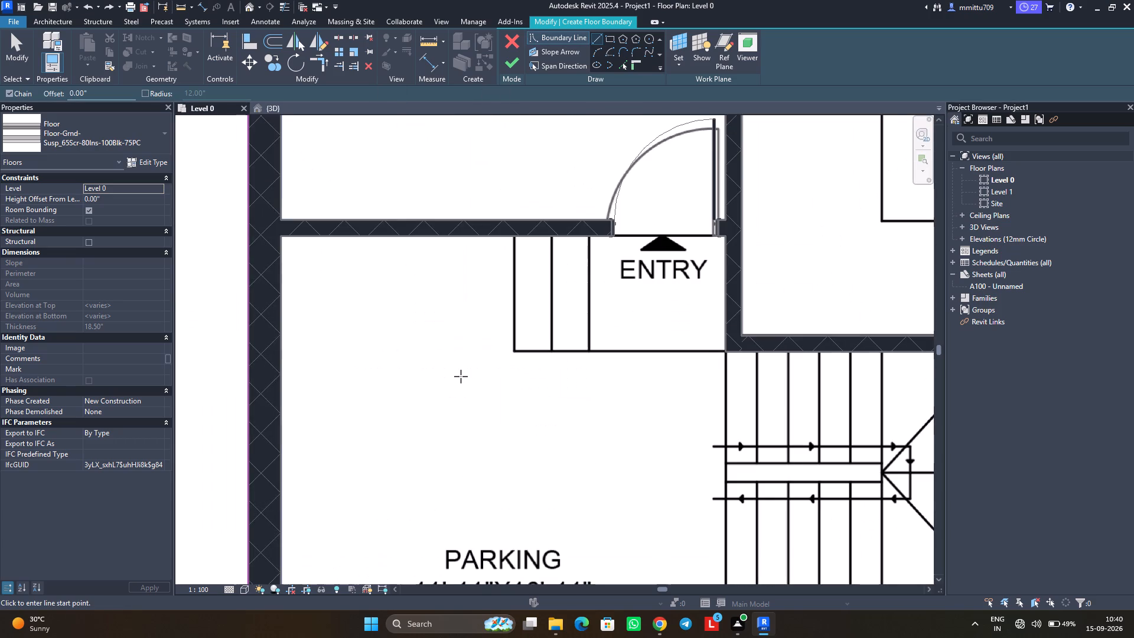
Finish the Level 0 floor using only the rectangular boundary, and clear the selection.
scroll(461, 376, "down", 5)
scroll(461, 375, "up", 1)
scroll(461, 375, "down", 1)
scroll(460, 379, "up", 1)
scroll(460, 380, "down", 2)
middle_click_drag(540, 448, 544, 366)
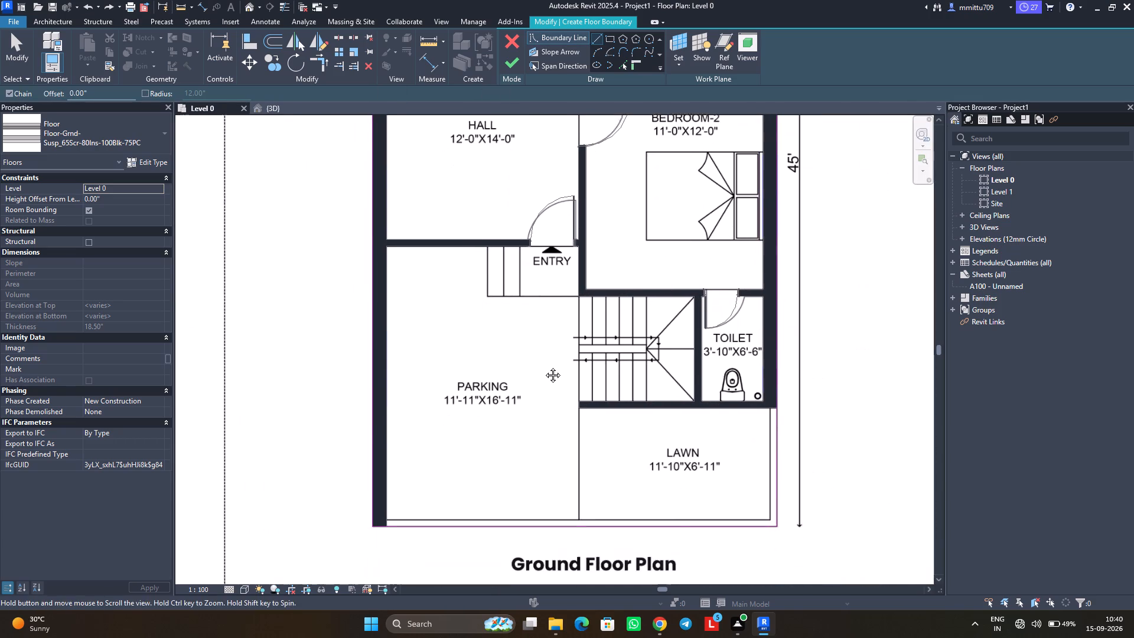
middle_click_drag(544, 366, 544, 366)
left_click(513, 65)
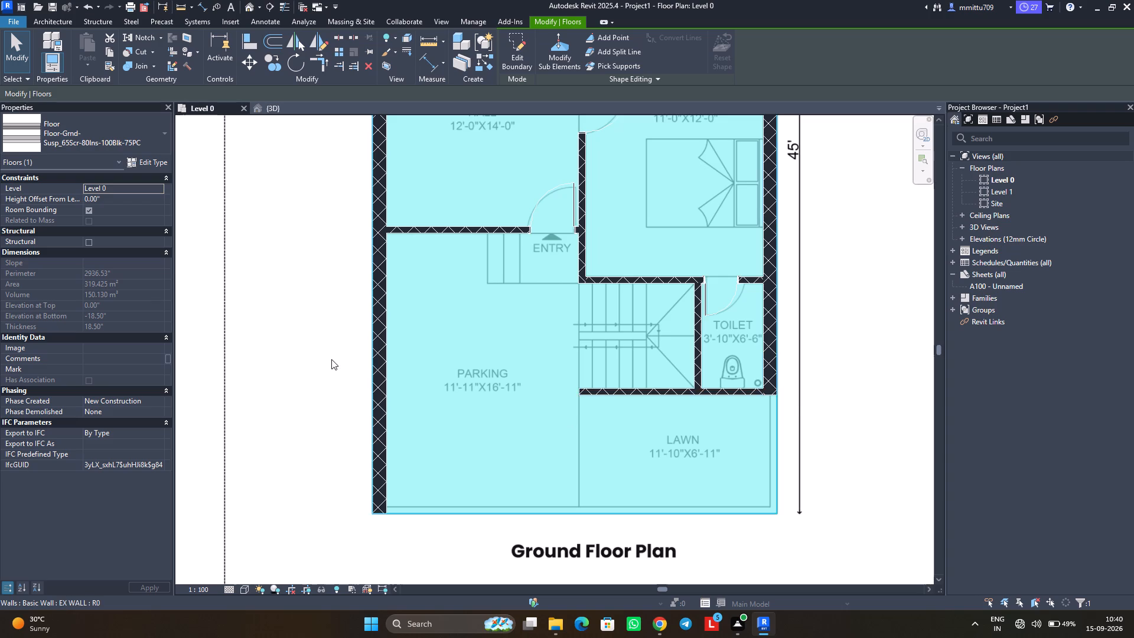
left_click(331, 359)
key("Escape")
key("Escape")
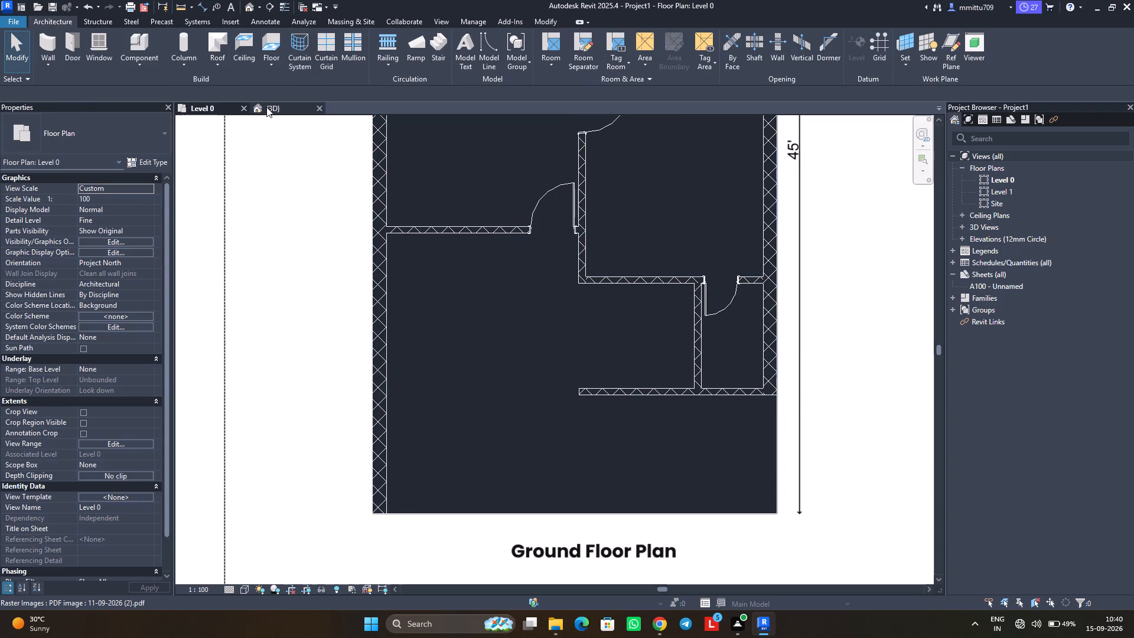
Inspect the new floor against the walls in the 3D view and on the Level 0 plan.
left_click(266, 107)
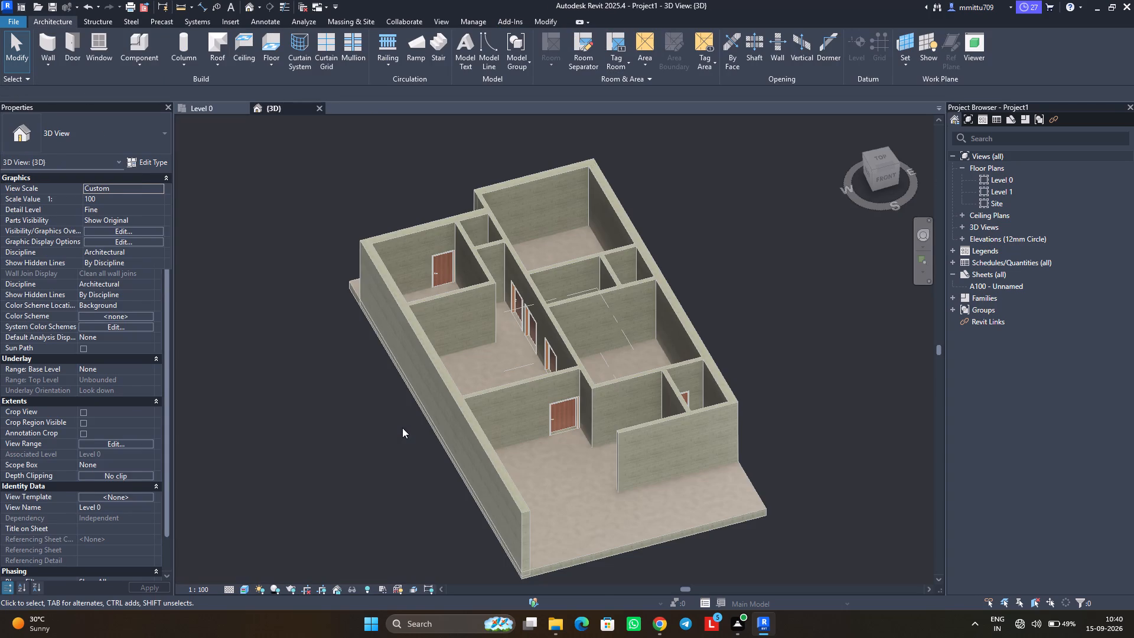
middle_click_drag(507, 480, 431, 346, "shift")
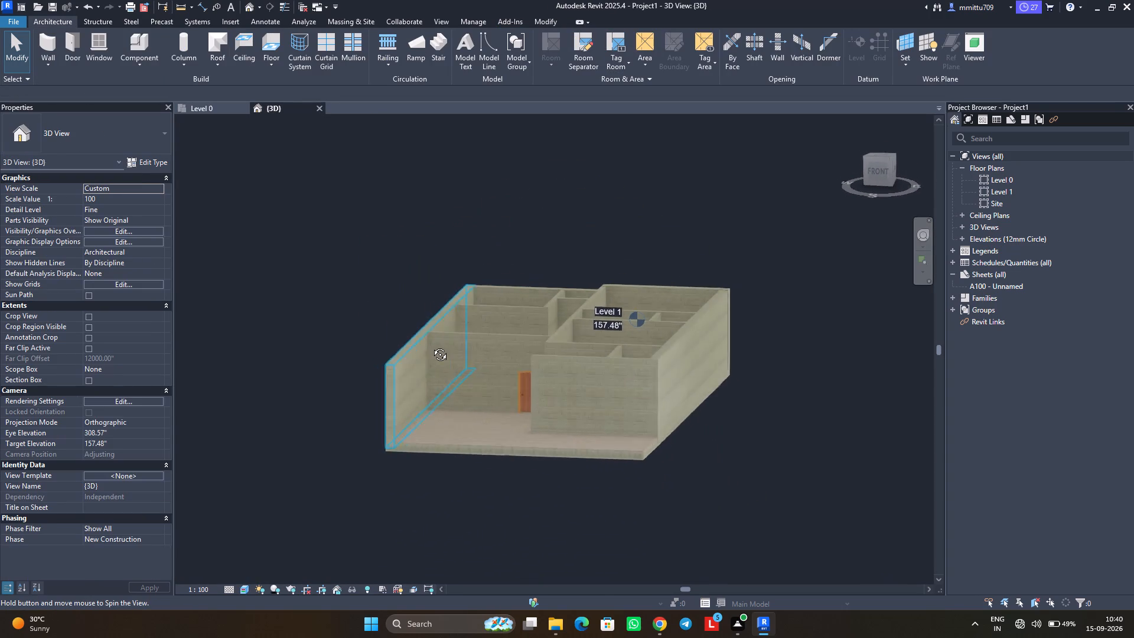
middle_click_drag(431, 346, 451, 345, "shift")
scroll(451, 346, "down", 1, "shift")
middle_click_drag(451, 347, 472, 454, "shift")
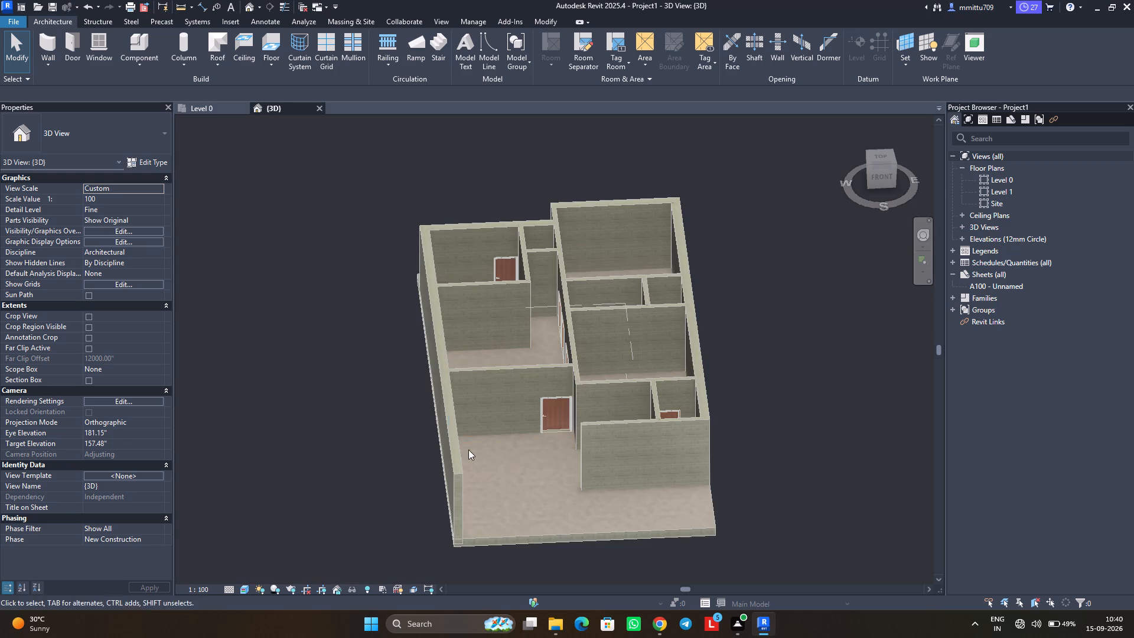
left_click(220, 108)
scroll(399, 343, "down", 3)
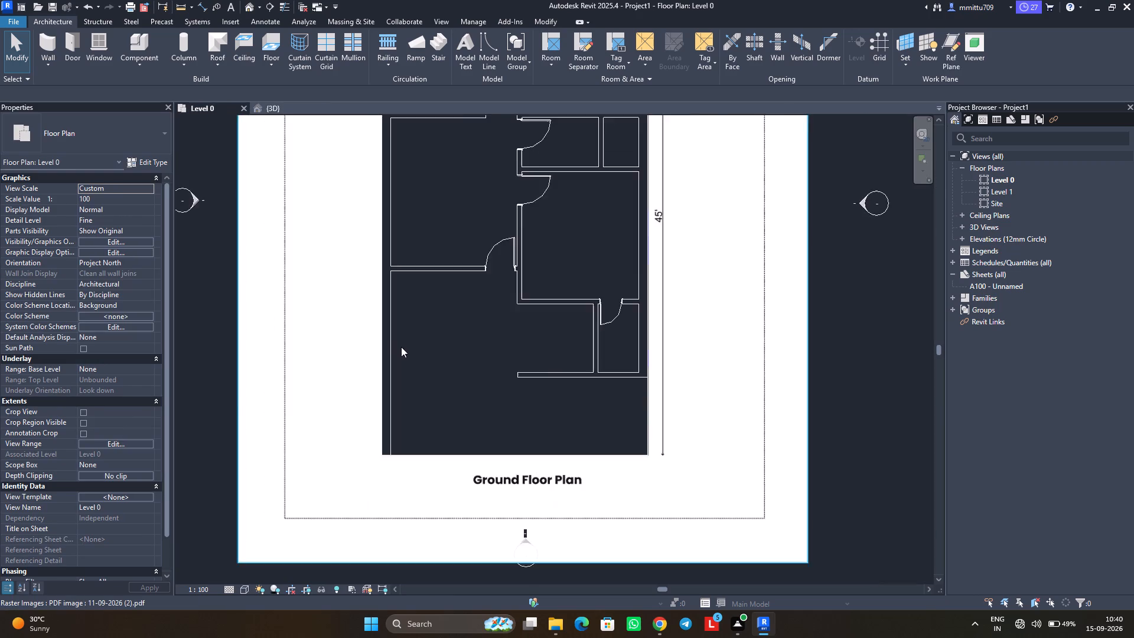
scroll(401, 348, "down", 1)
scroll(401, 348, "up", 1)
scroll(402, 350, "down", 1)
key("Escape")
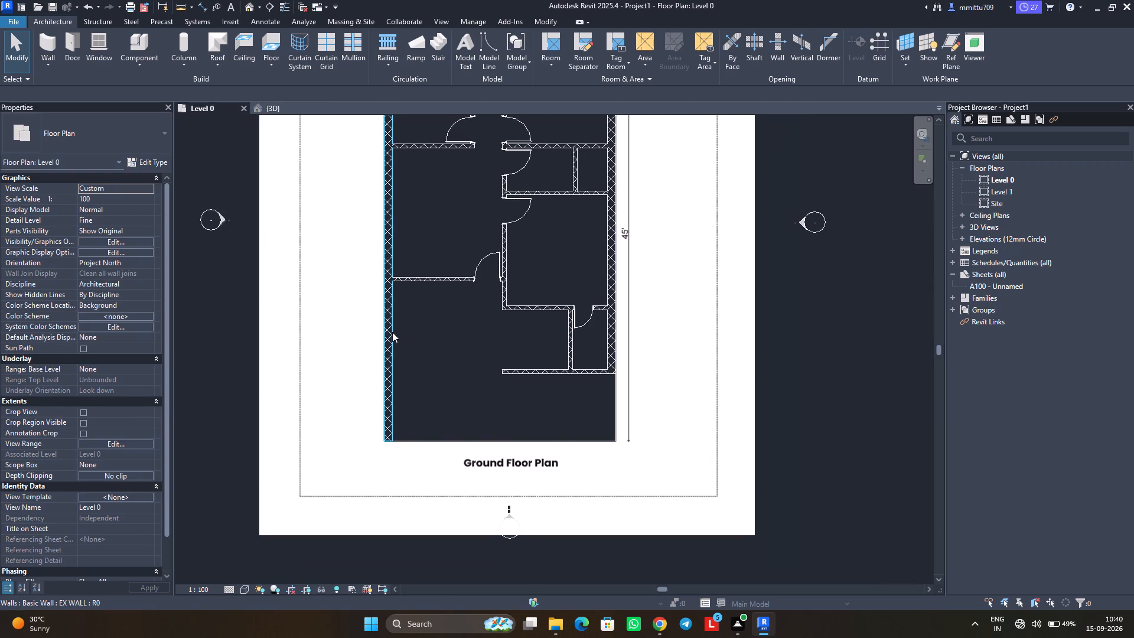
middle_click_drag(446, 380, 442, 392)
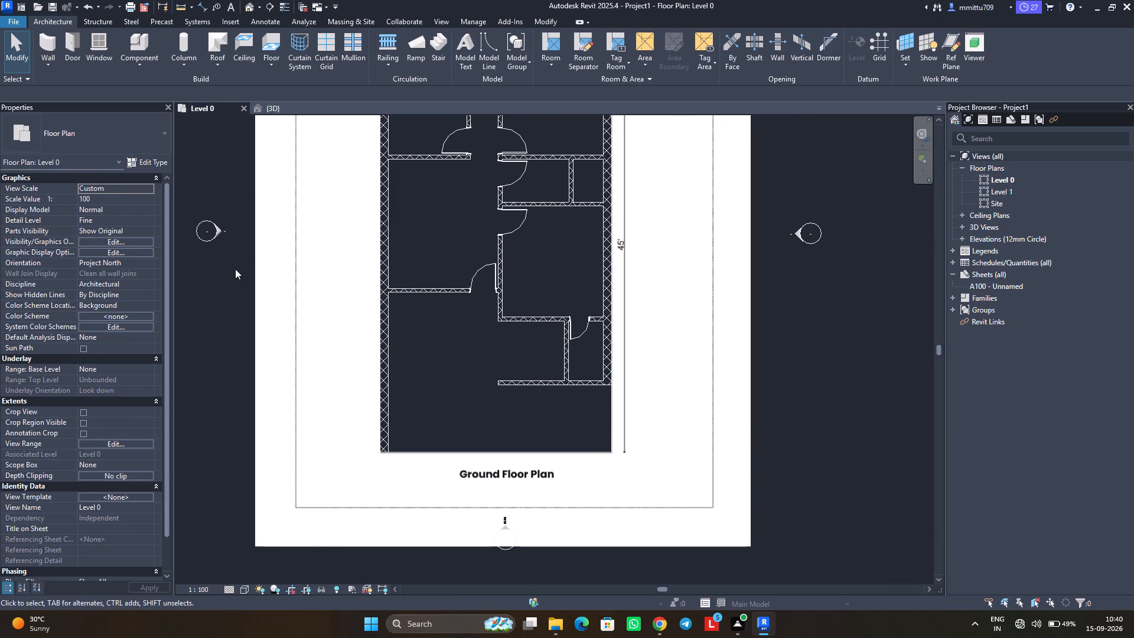
left_click(285, 110)
left_click(494, 534)
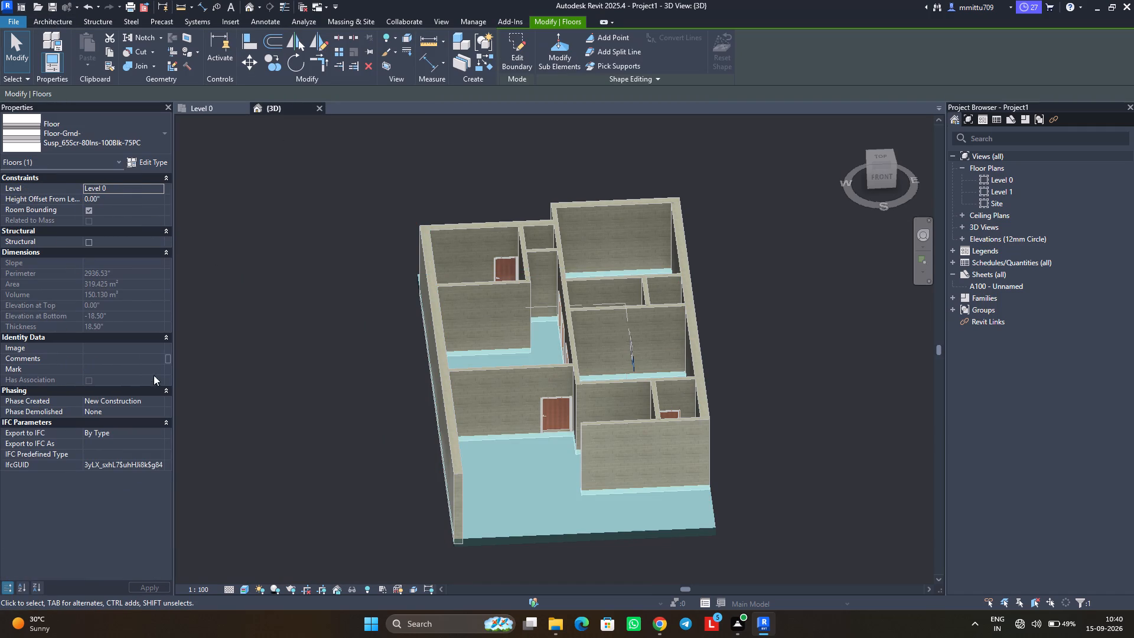
left_click(255, 376)
key("Escape")
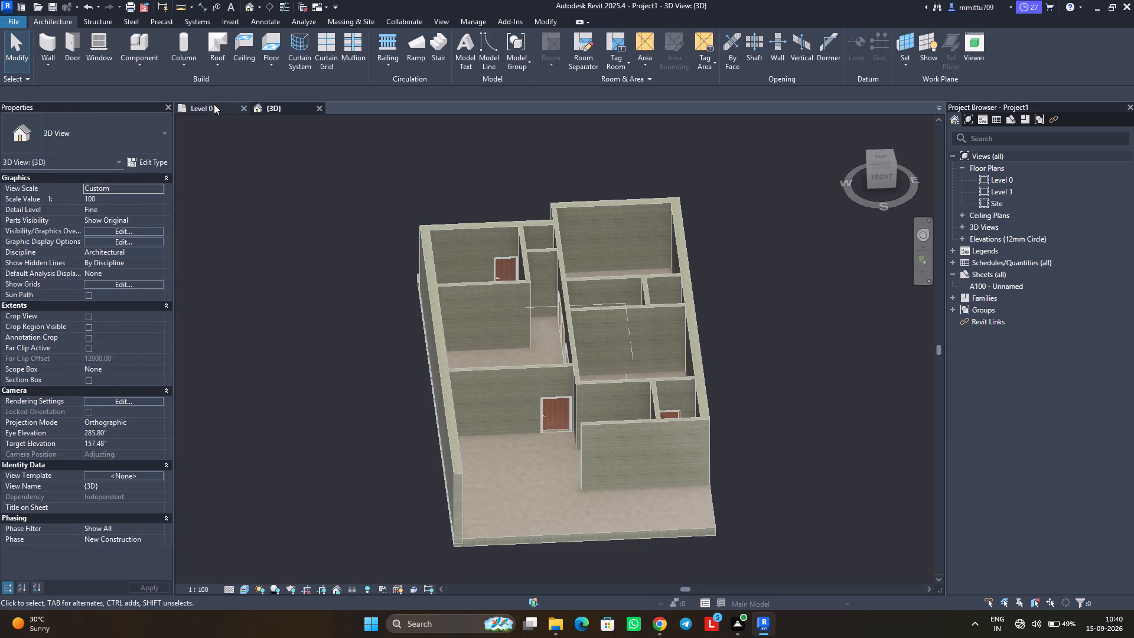
On the Level 0 plan, set the PDF plan image's draw layer to Foreground.
left_click(214, 99)
left_click(214, 102)
left_click(411, 334)
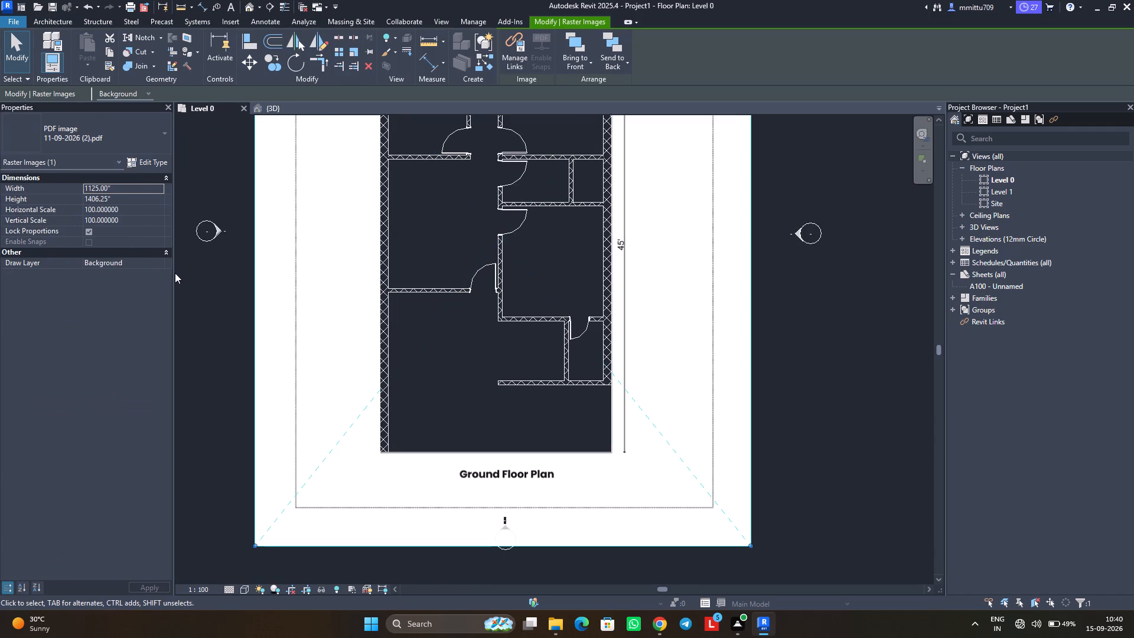
left_click(160, 261)
left_click(136, 281)
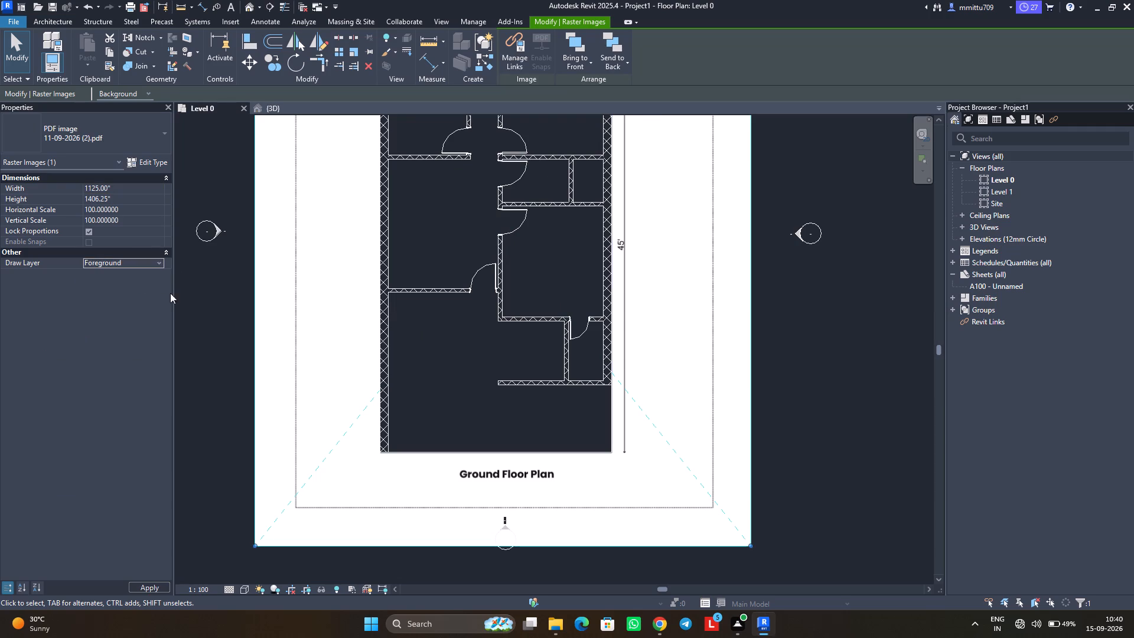
left_click(200, 293)
middle_click_drag(399, 357, 400, 370)
scroll(400, 360, "down", 1)
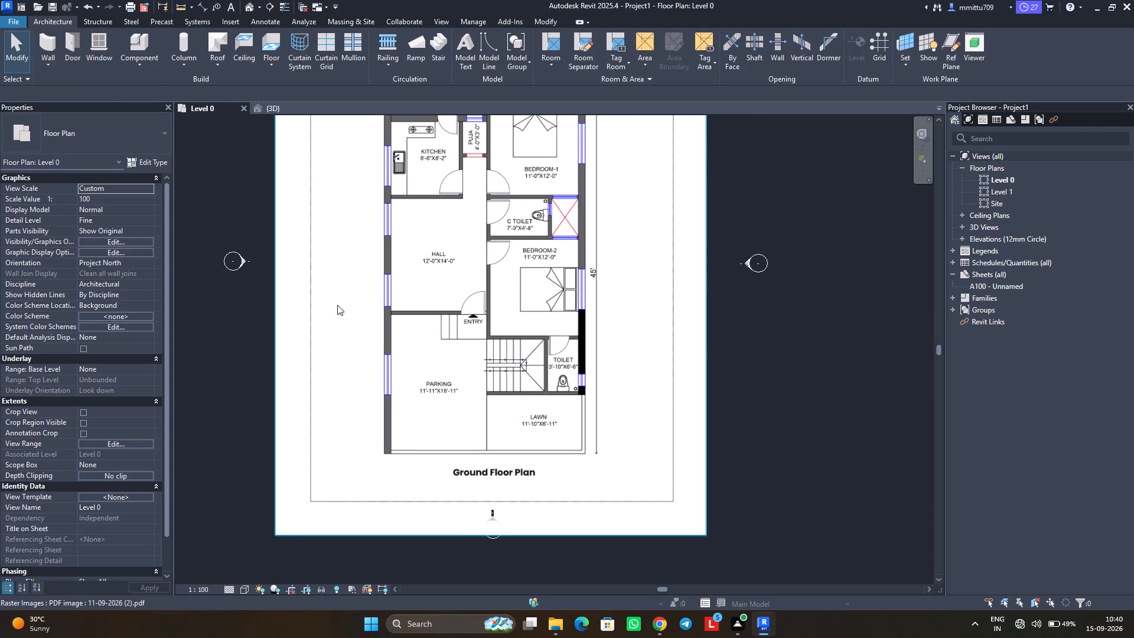
Select the floor in the 3D view, open its boundary for editing, and show the sketch on the Level 0 plan.
left_click(263, 103)
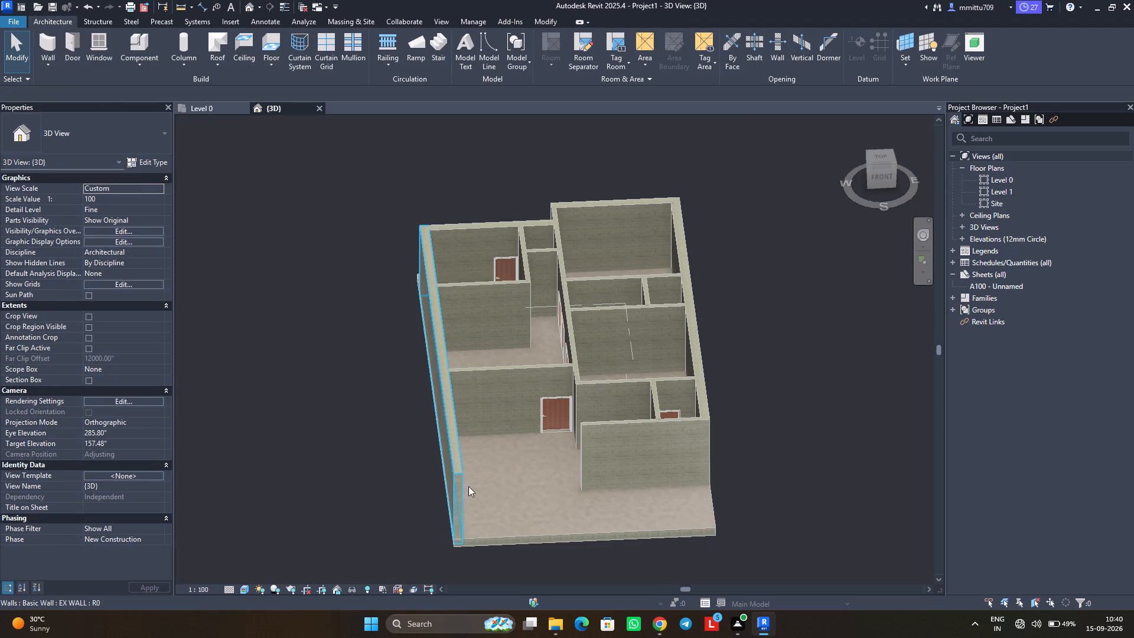
left_click(483, 533)
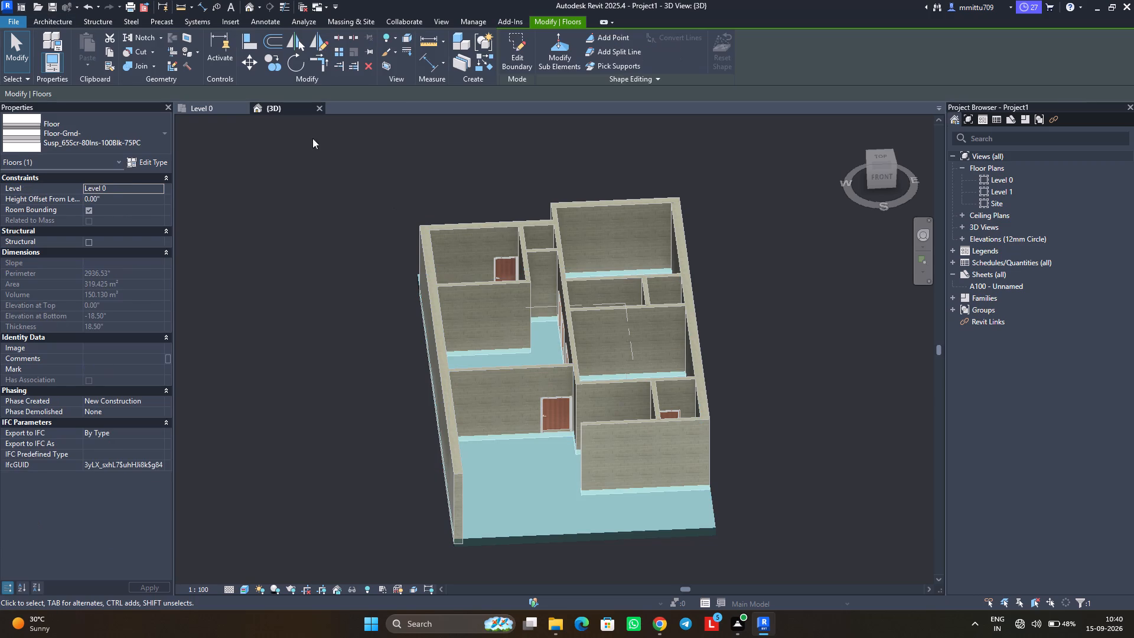
left_click(522, 53)
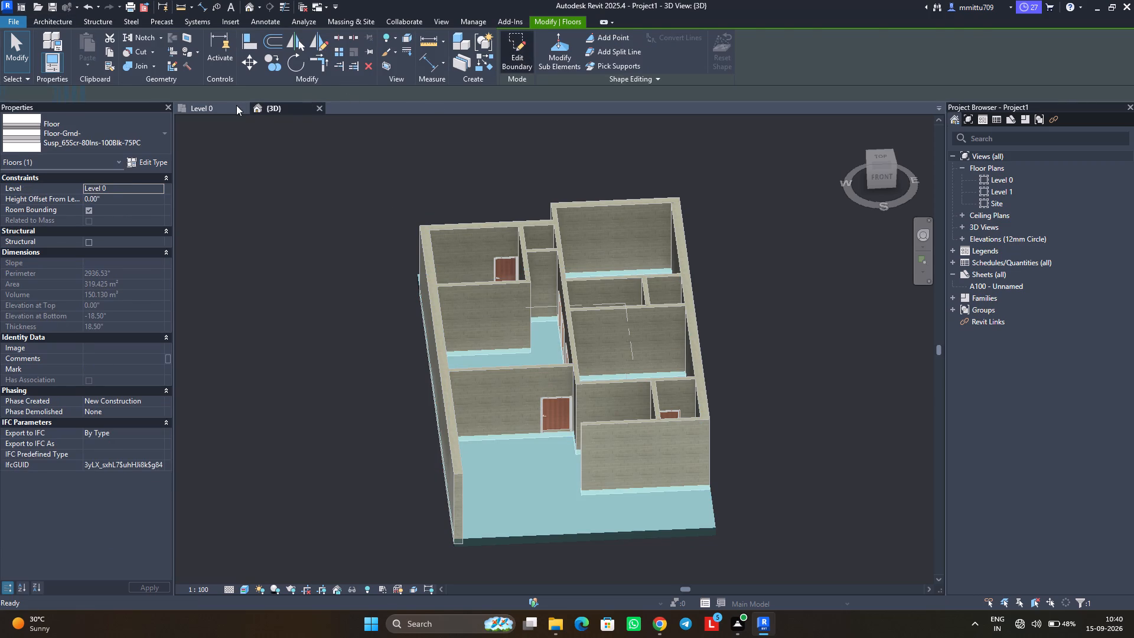
left_click(231, 105)
Shorten the boundary line along the toilet-side outer wall to about 790", ending at the wall's corner beside the lawn.
middle_click_drag(470, 350, 449, 332)
scroll(409, 298, "up", 1)
scroll(409, 298, "down", 1)
scroll(409, 298, "up", 1)
scroll(409, 298, "down", 1)
scroll(409, 298, "up", 2)
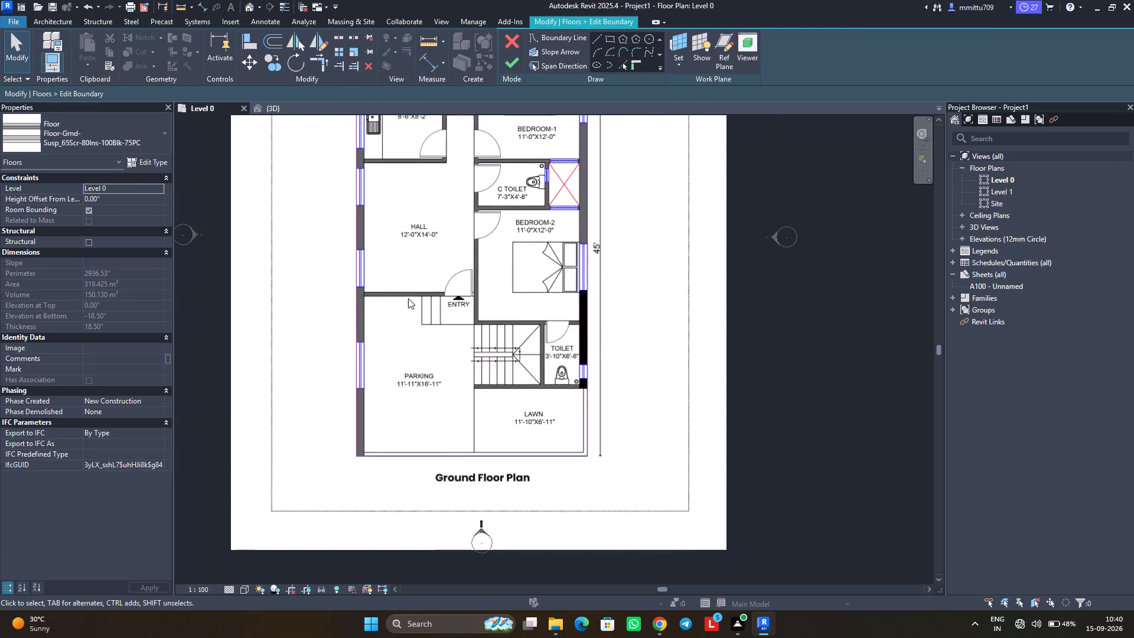
scroll(408, 298, "up", 7)
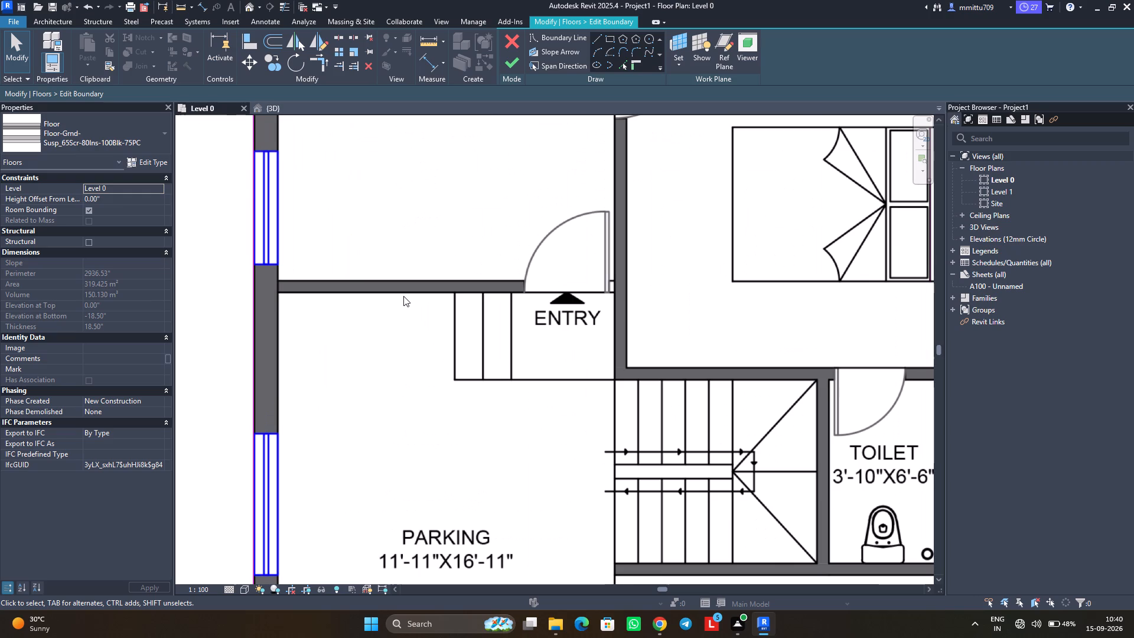
scroll(403, 290, "down", 3)
scroll(403, 290, "up", 1)
scroll(403, 290, "down", 2)
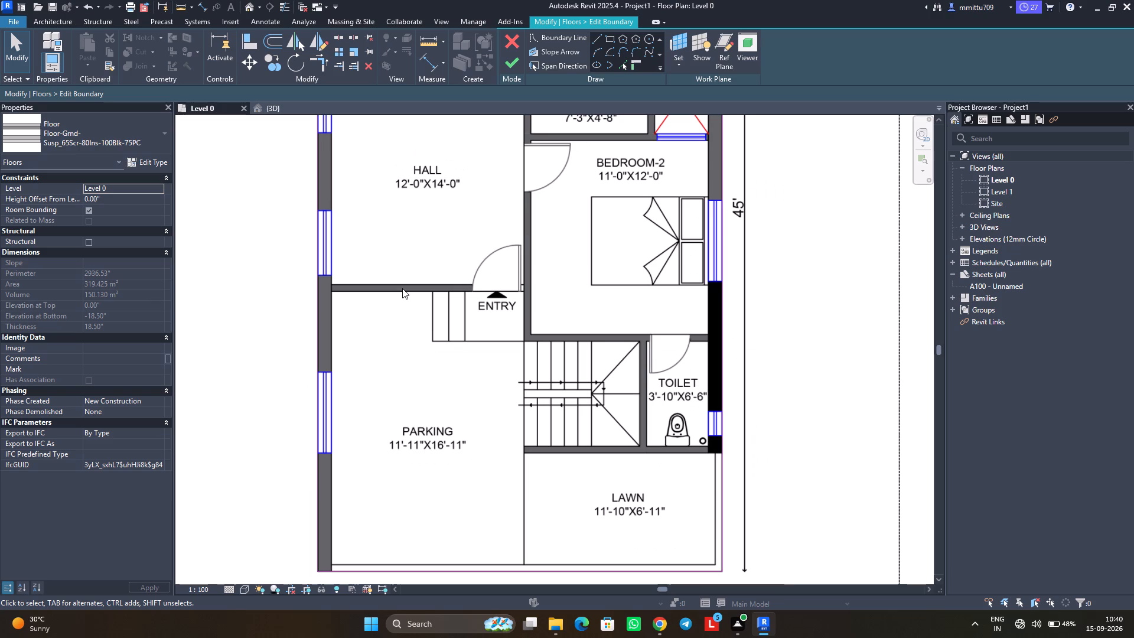
left_click(724, 496)
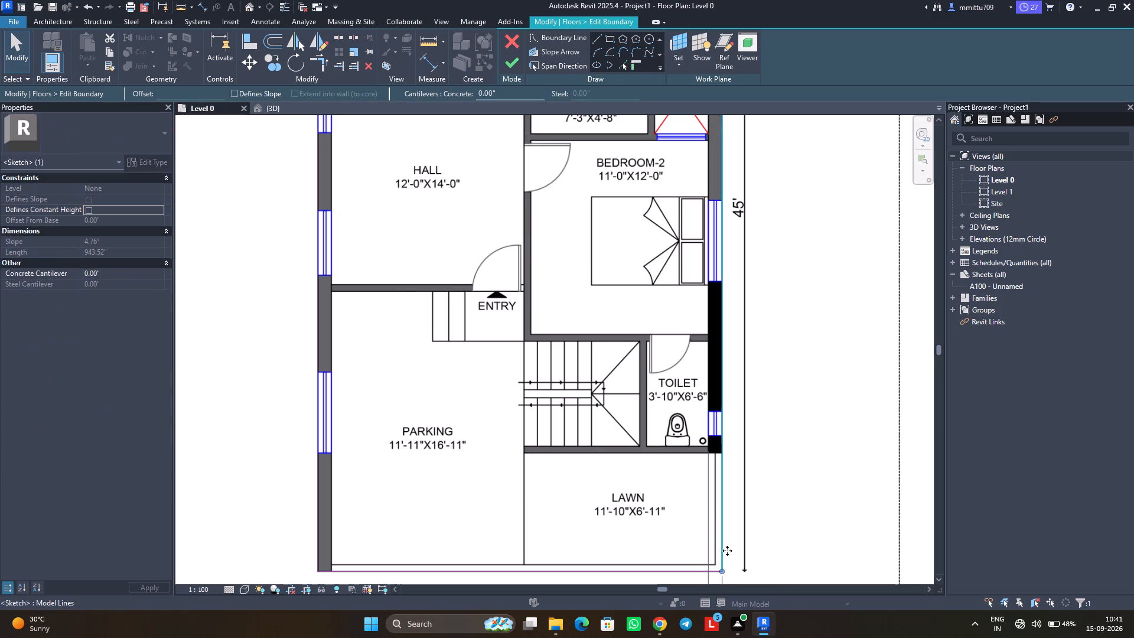
left_click_drag(724, 571, 721, 455)
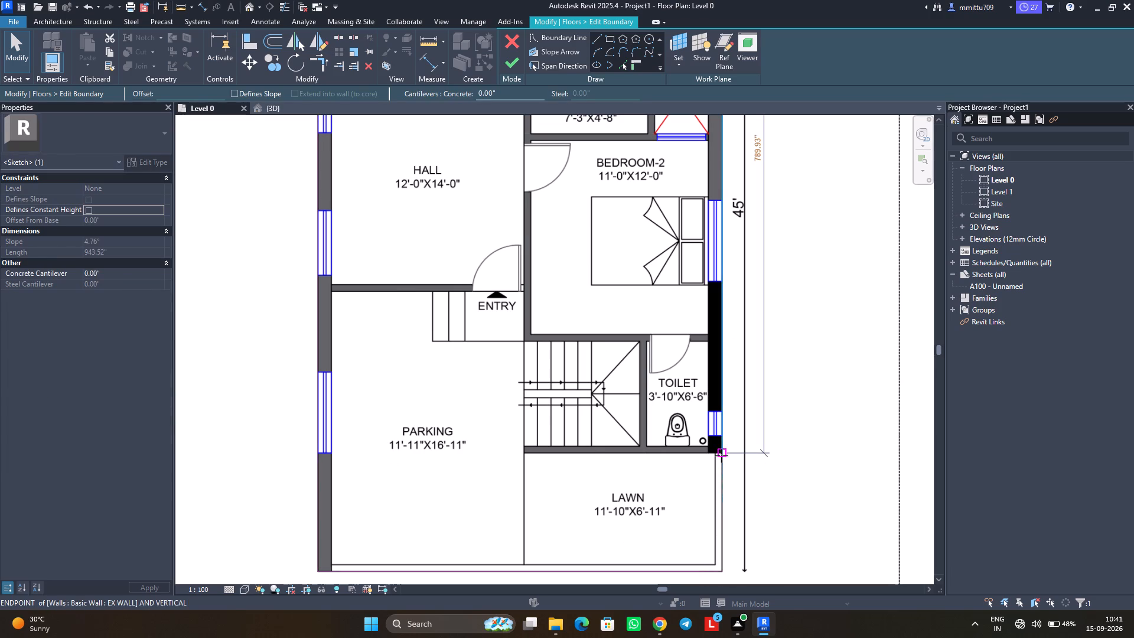
left_click_drag(721, 455, 721, 454)
left_click(731, 490)
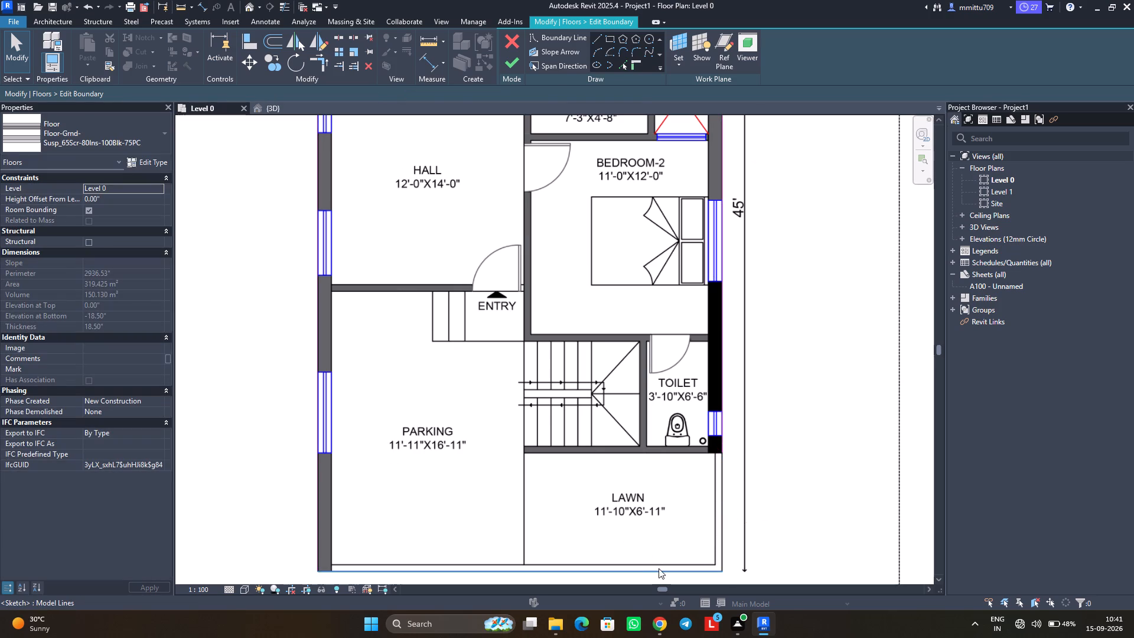
Delete the floor boundary line running along the front edge of the parking and lawn.
left_click(659, 568)
key("Delete")
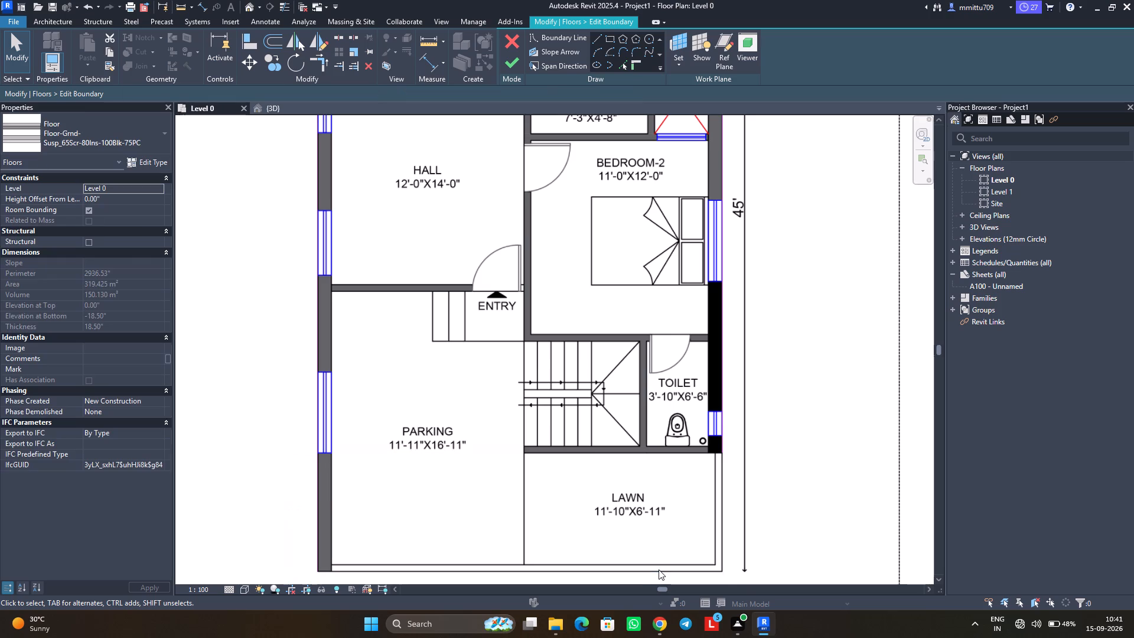
Shorten the floor boundary line along the parking-side outer wall to about 580", ending level with the outer face of the hall's front wall.
left_click(319, 454)
left_click_drag(318, 570, 318, 564)
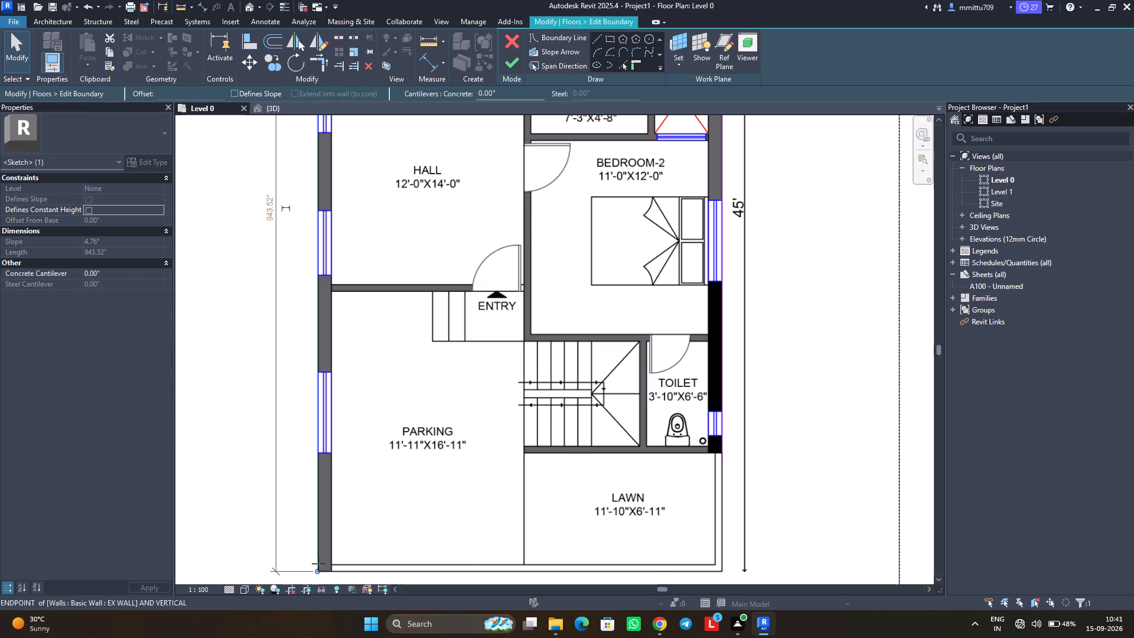
left_click_drag(318, 564, 324, 296)
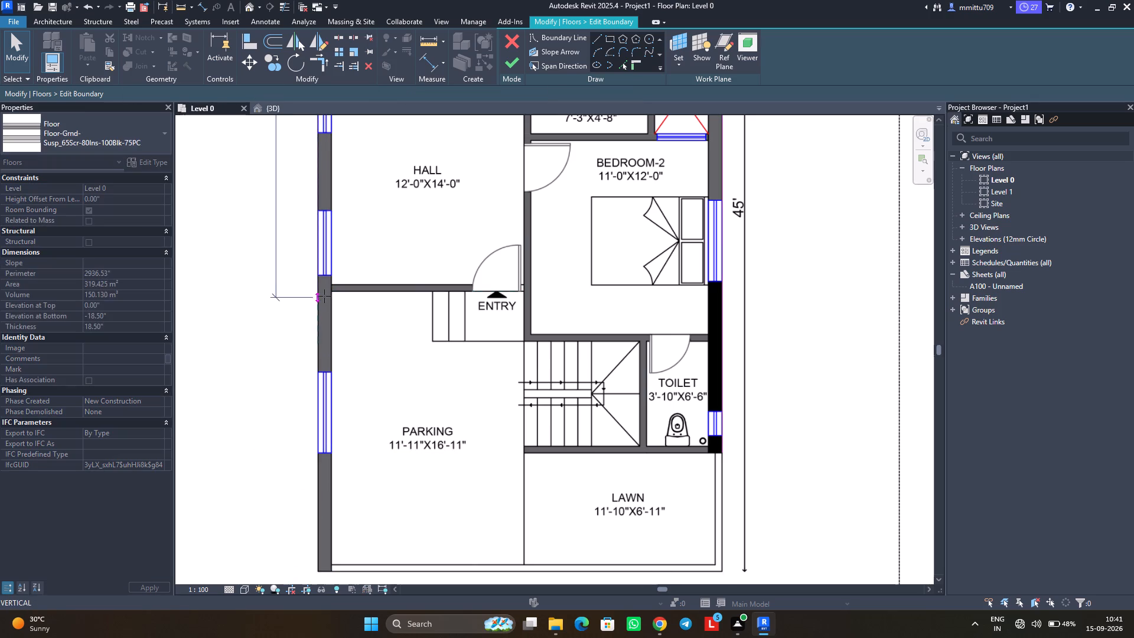
left_click_drag(324, 296, 320, 293)
left_click(285, 324)
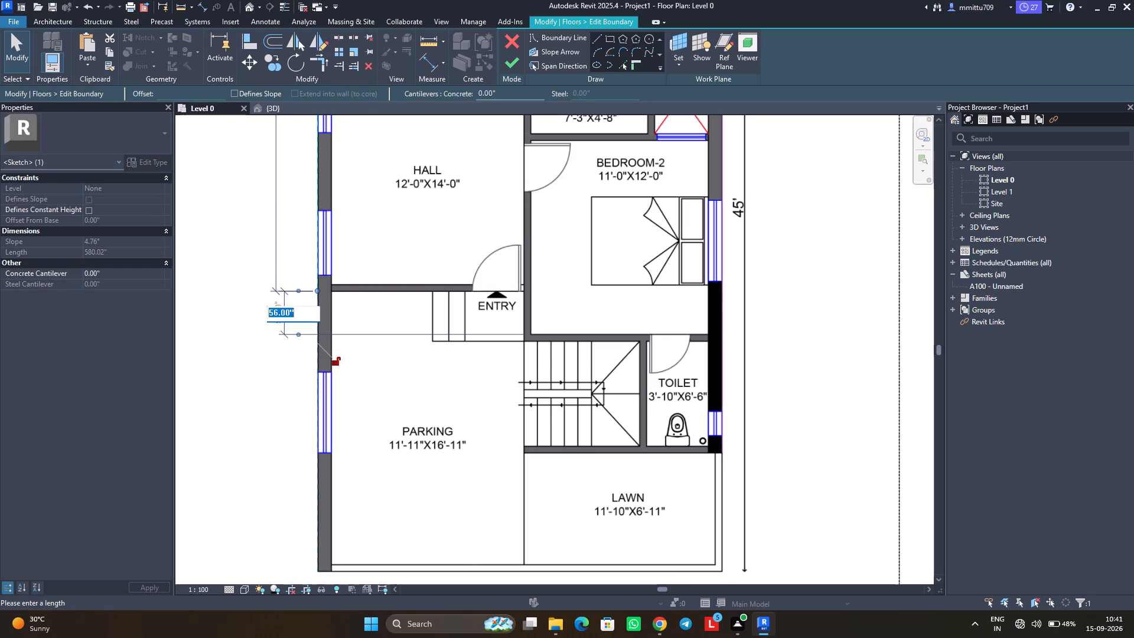
left_click(250, 380)
left_click(229, 306)
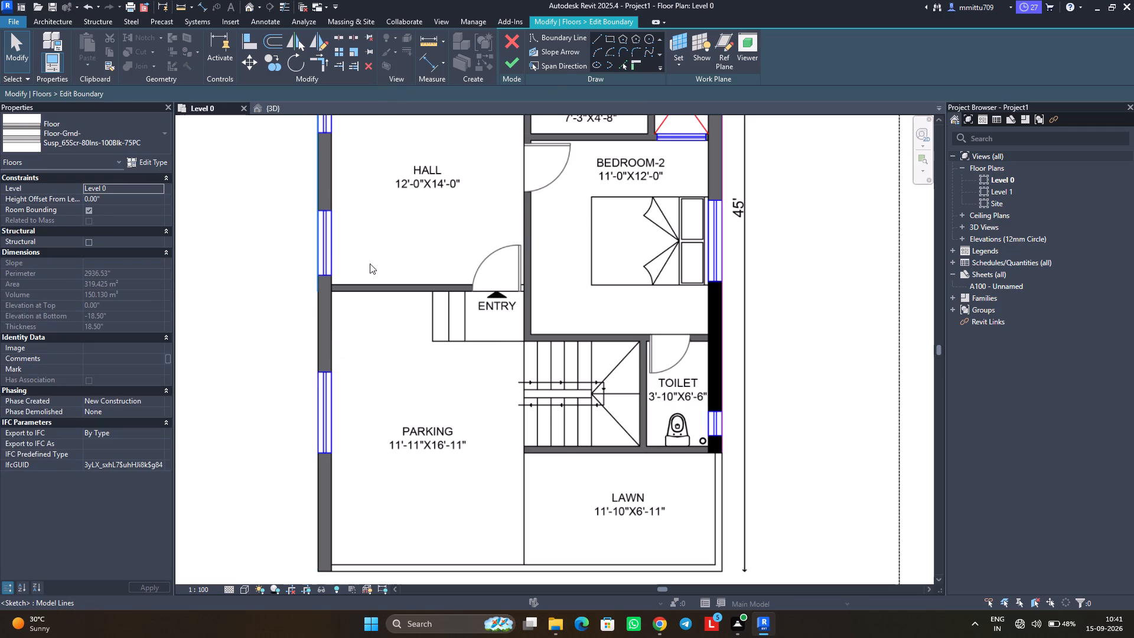
Close the floor boundary with lines along the hall's front wall, the staircase side and the stair-toilet wall facing the lawn, and finish the sketch.
left_click(599, 40)
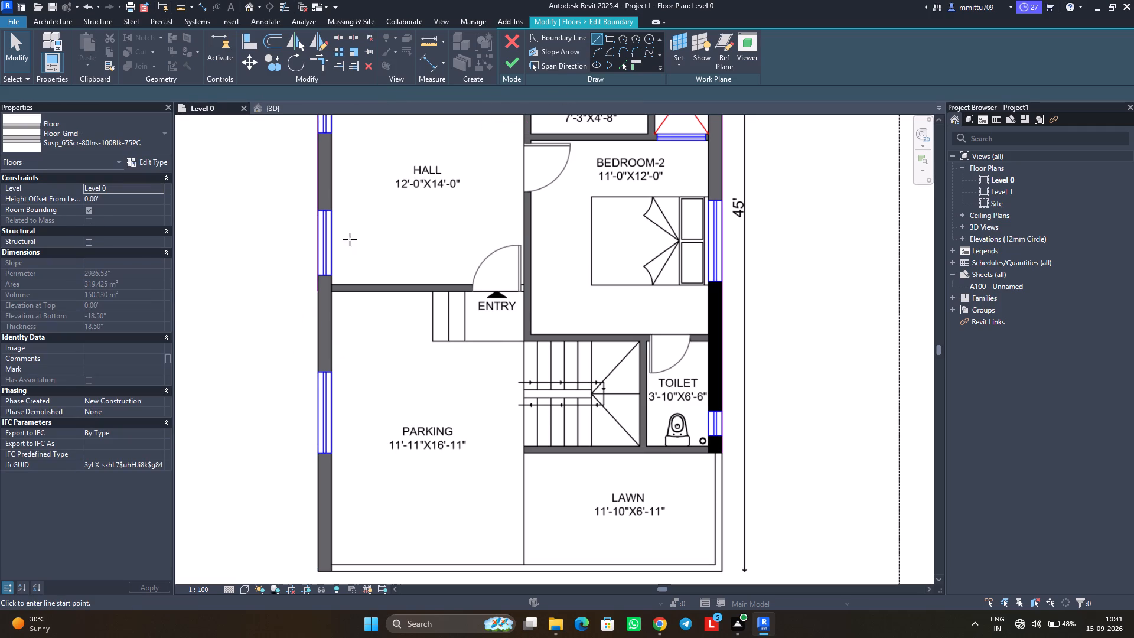
scroll(342, 255, "up", 5)
scroll(326, 295, "down", 1)
left_click(305, 314)
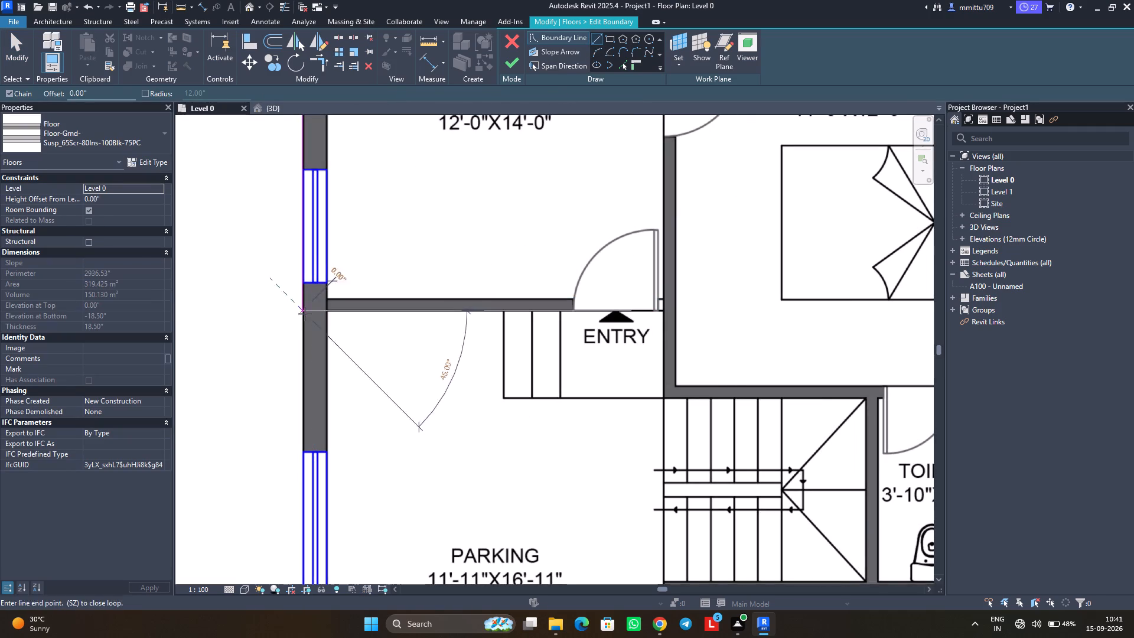
left_click(663, 311)
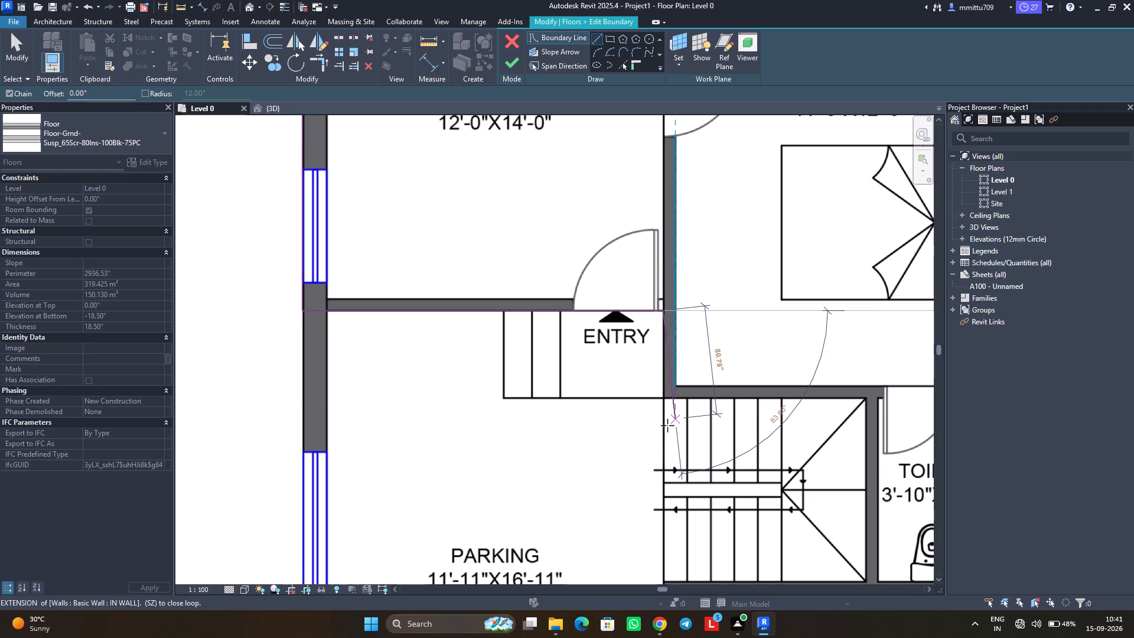
middle_click_drag(662, 434, 641, 247)
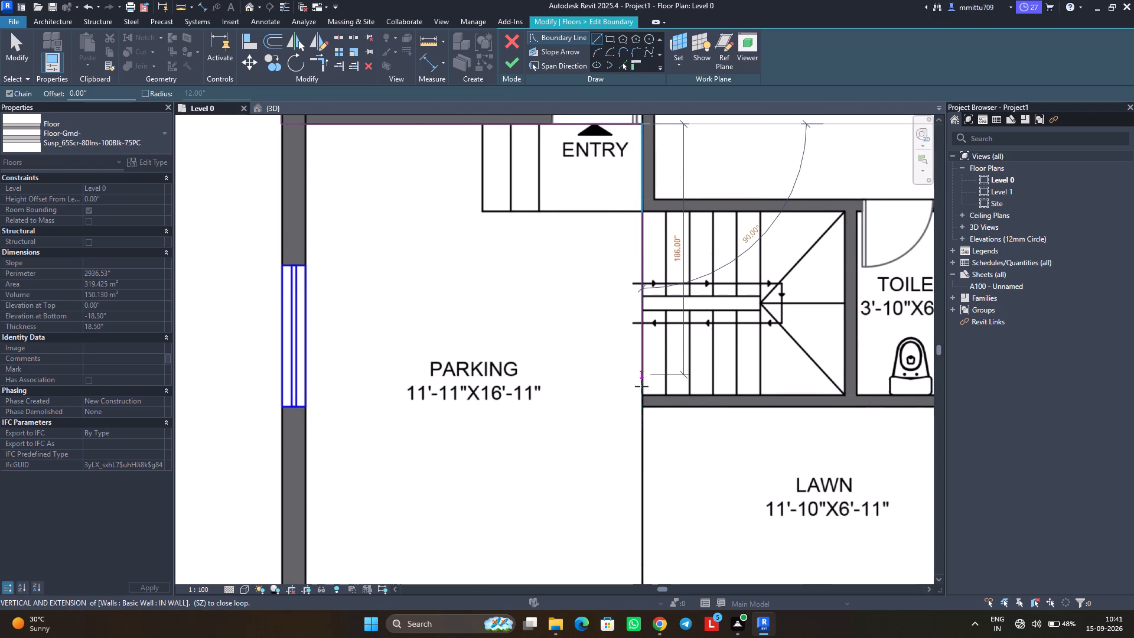
left_click(645, 406)
middle_click_drag(744, 408, 611, 391)
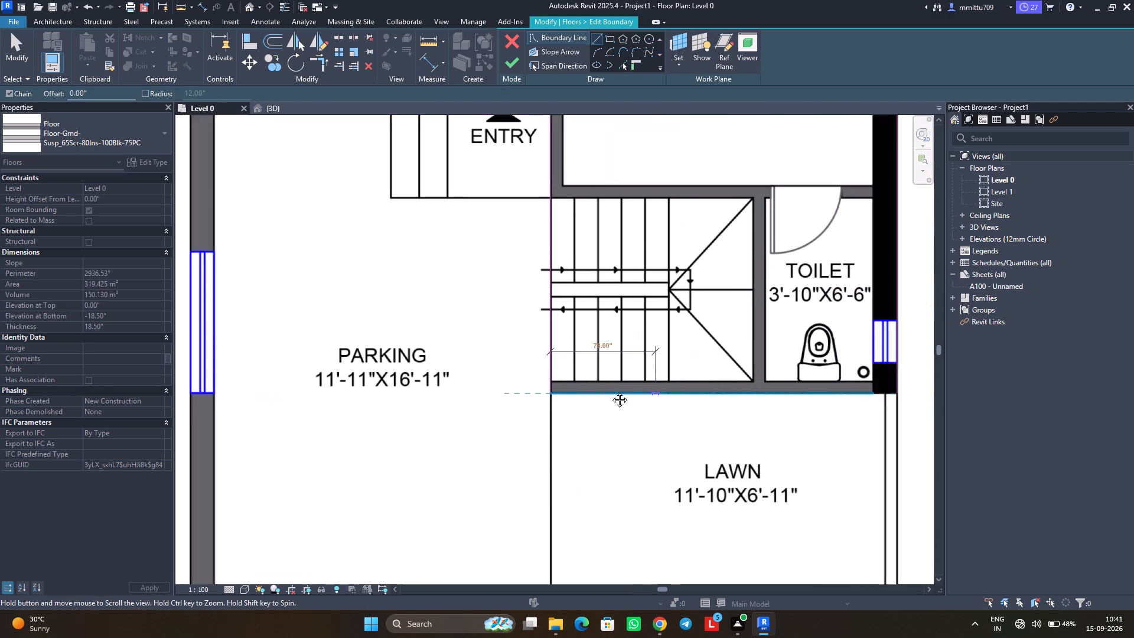
middle_click_drag(611, 391, 561, 390)
left_click(802, 388)
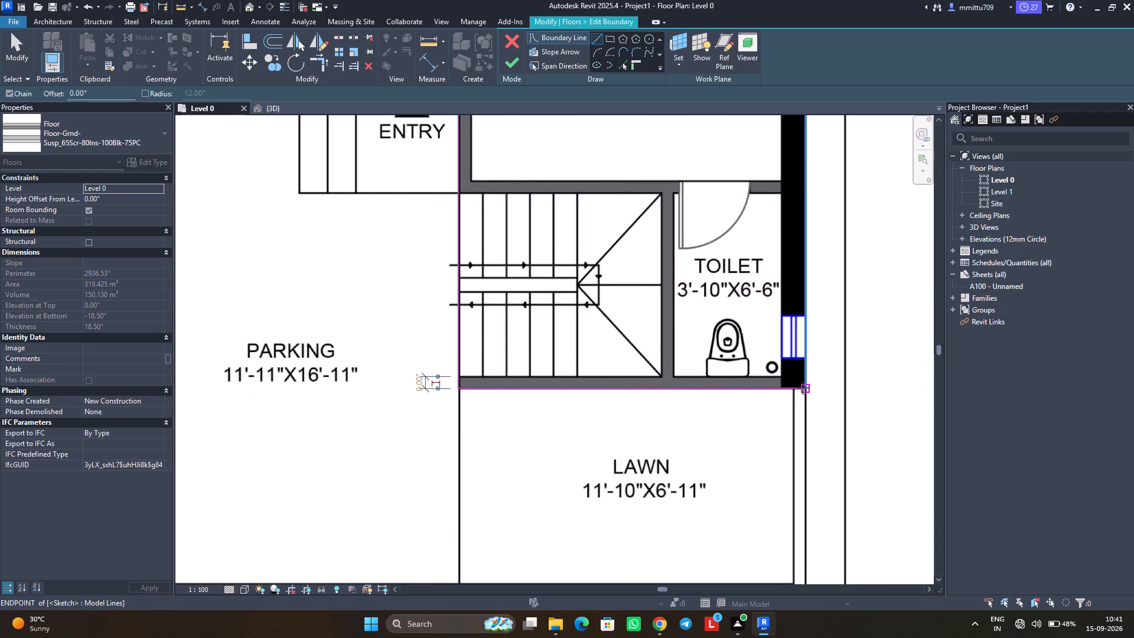
left_click(510, 59)
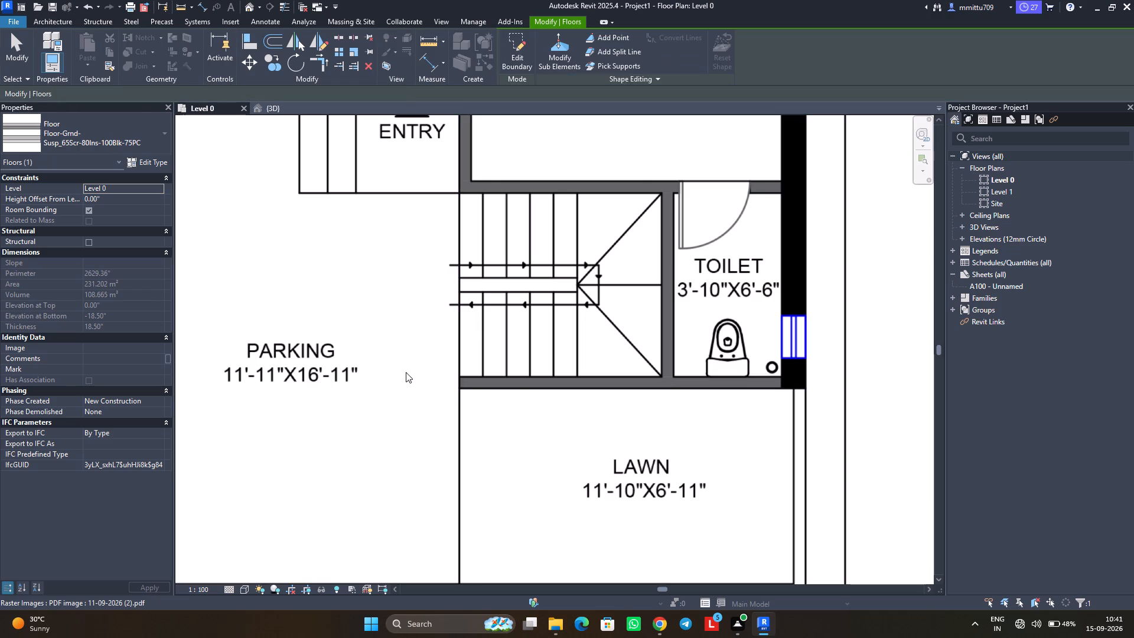
Examine the reshaped floor around the parking and lawn on the plan and from several angles in the 3D view.
scroll(321, 347, "down", 7)
scroll(311, 338, "up", 1)
middle_click_drag(311, 338, 353, 349)
scroll(353, 349, "down", 1)
scroll(352, 347, "up", 1)
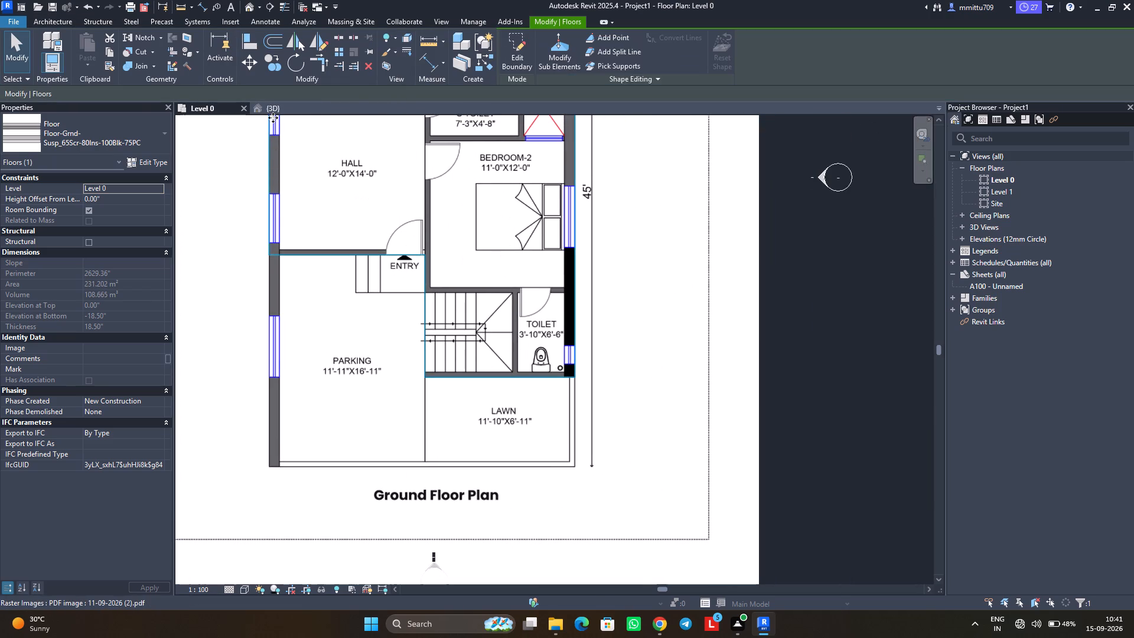
left_click(275, 110)
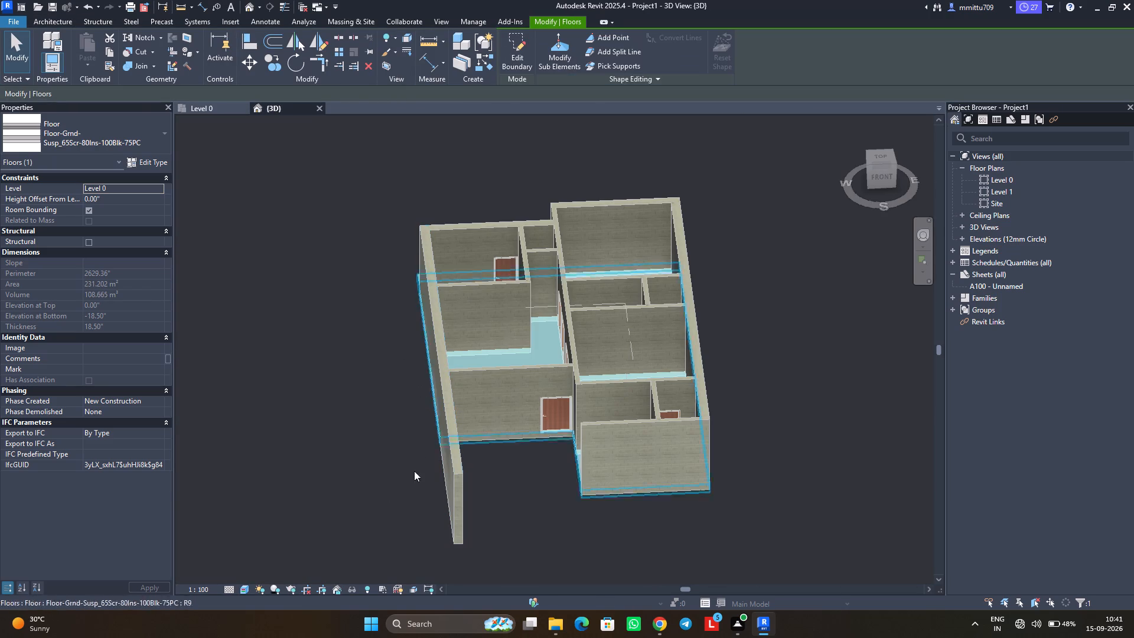
left_click(247, 438)
middle_click_drag(395, 461, 483, 332)
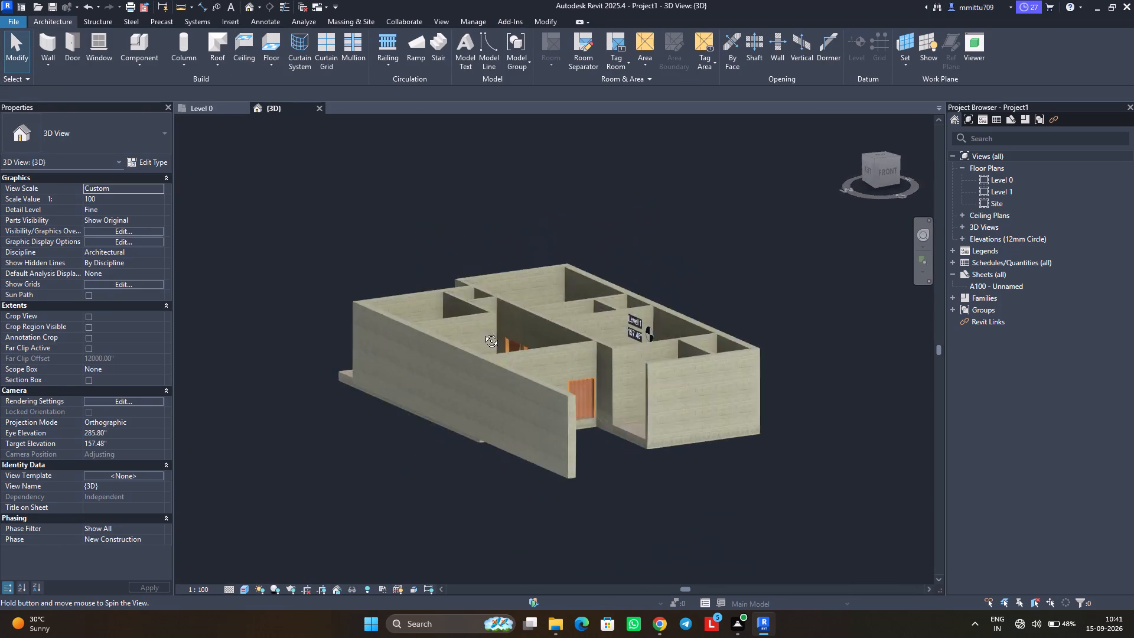
middle_click_drag(483, 332, 429, 437)
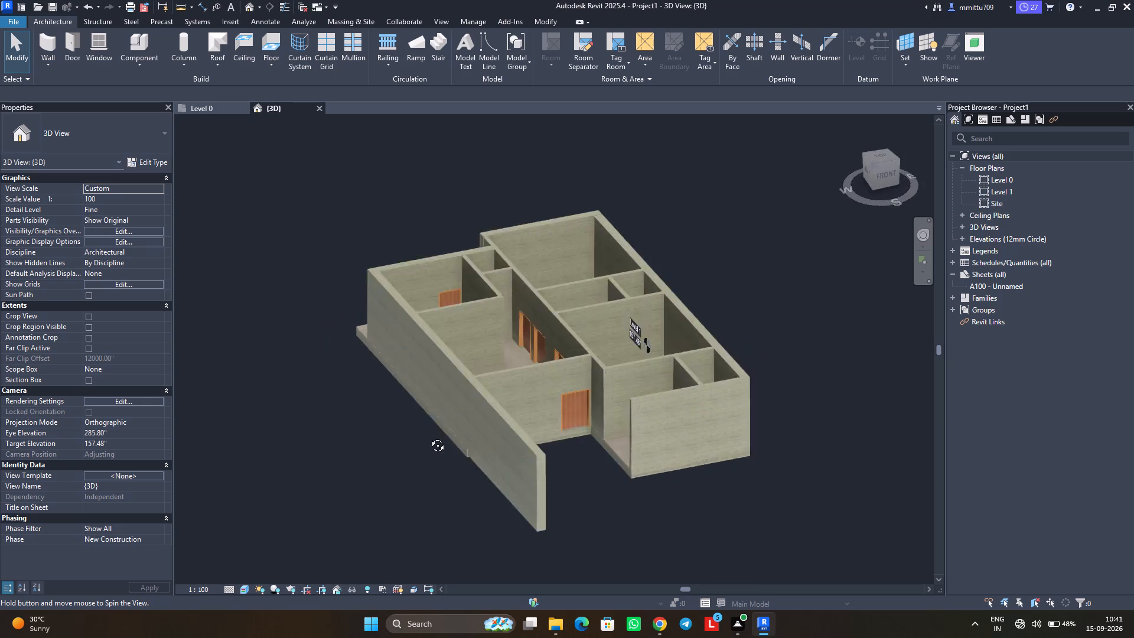
middle_click_drag(429, 437, 387, 380)
Examine from the front how the base of the parking-side outer wall sits against the floor's lower edge.
left_click(881, 174)
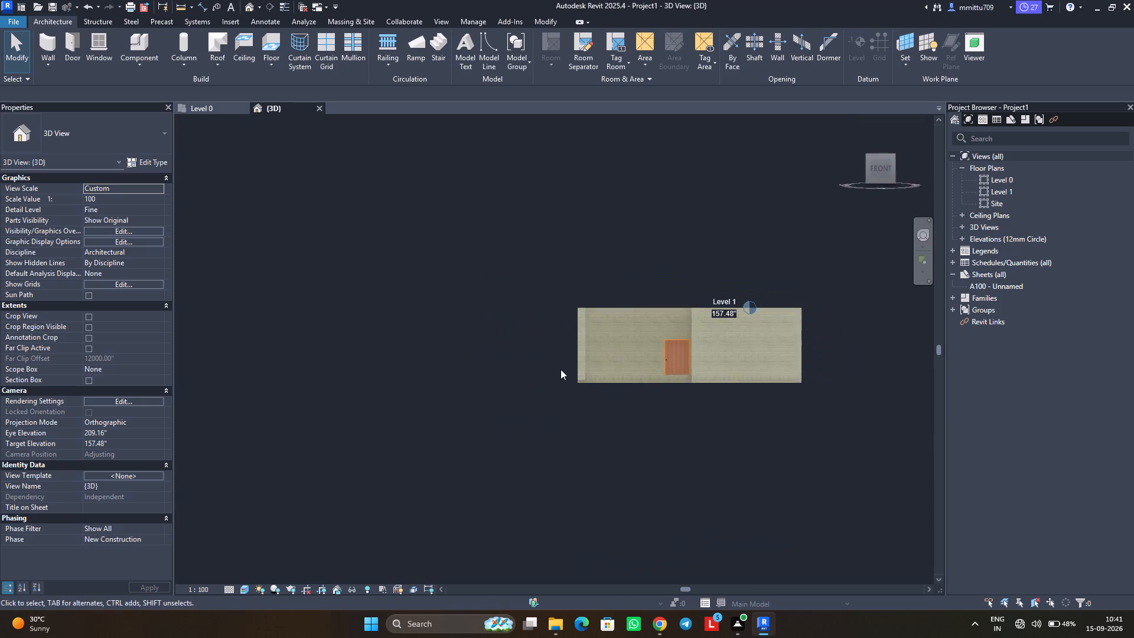
scroll(474, 396, "up", 1)
scroll(471, 393, "down", 1)
scroll(468, 392, "up", 5)
scroll(432, 385, "down", 1)
scroll(431, 382, "up", 1)
scroll(431, 380, "down", 1)
scroll(431, 380, "up", 6)
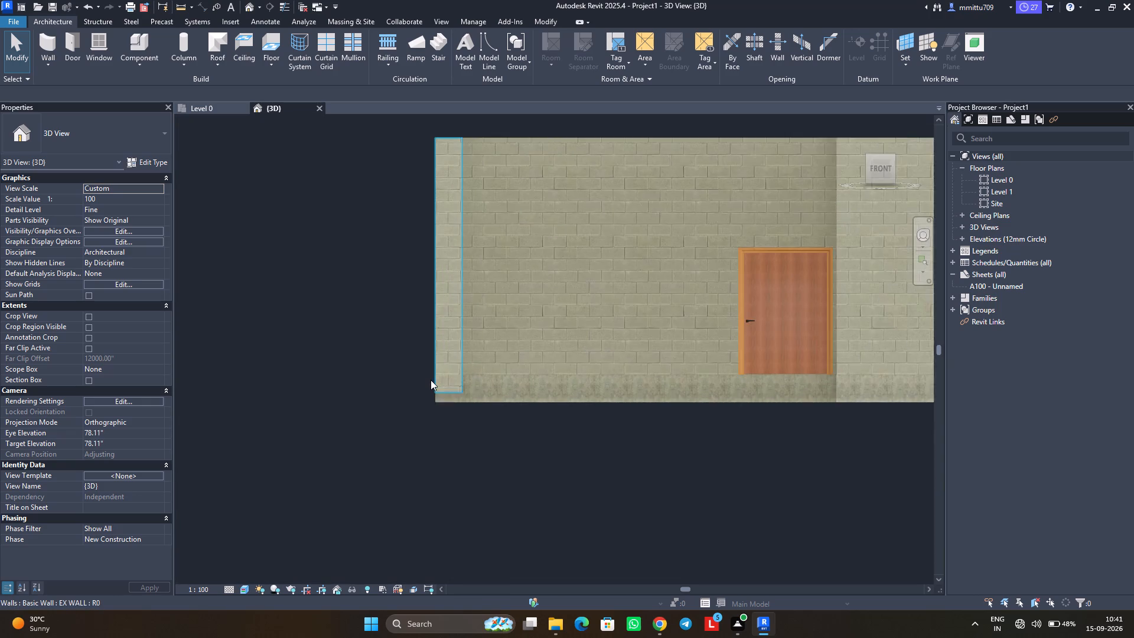
scroll(431, 380, "up", 2)
scroll(431, 380, "down", 1)
scroll(431, 380, "up", 4)
scroll(431, 380, "down", 1)
scroll(431, 380, "up", 1)
scroll(431, 380, "down", 1)
scroll(431, 380, "up", 2)
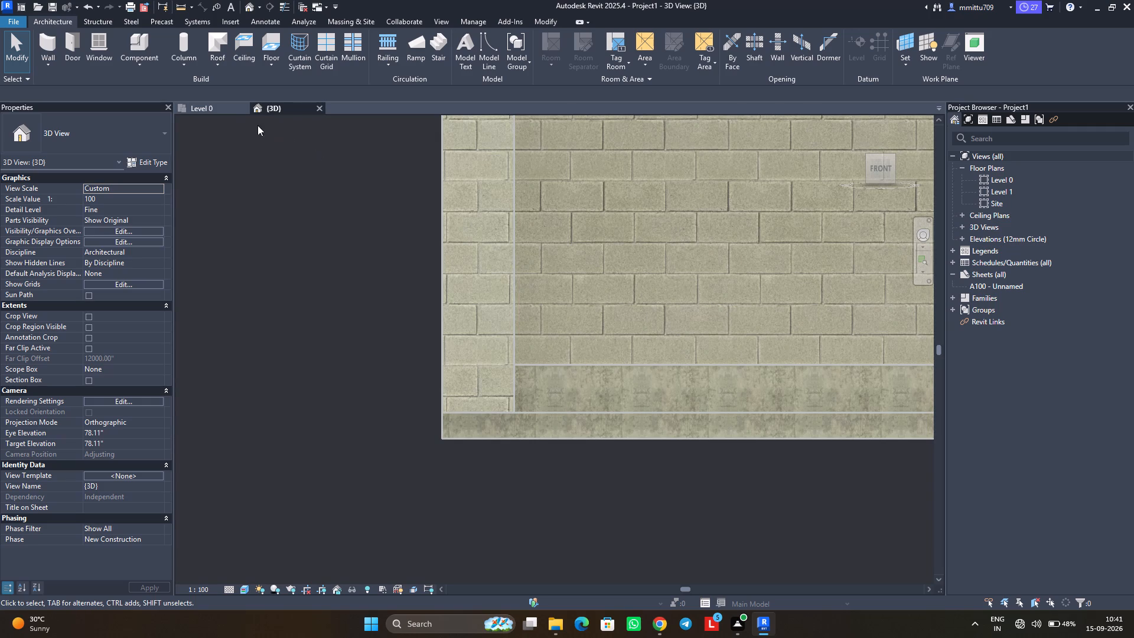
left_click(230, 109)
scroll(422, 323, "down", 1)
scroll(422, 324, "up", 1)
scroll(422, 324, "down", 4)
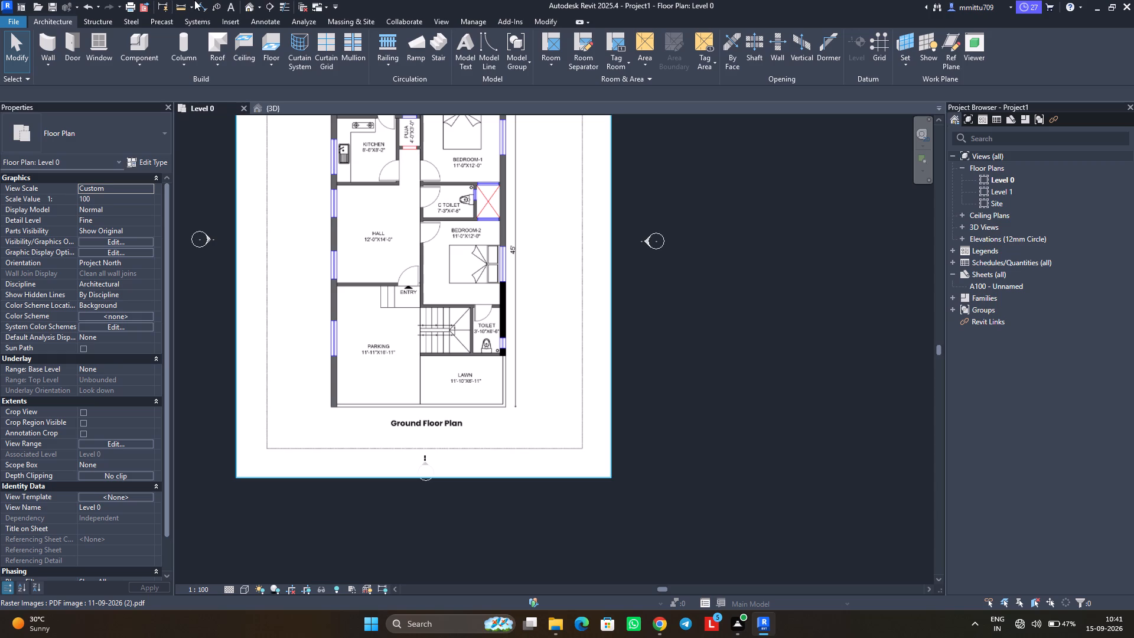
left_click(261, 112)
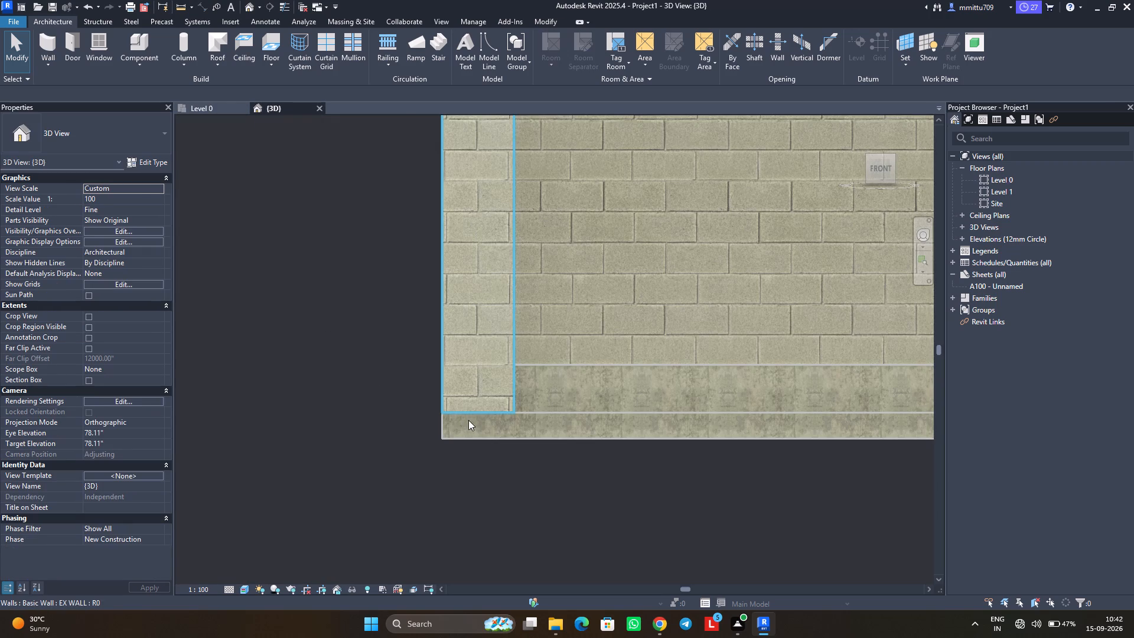
Examine the junction of floor, outer wall and hall front wall from above and below, dismissing the save reminder without saving.
middle_click_drag(501, 412, 449, 421, "shift")
middle_click_drag(454, 388, 435, 302)
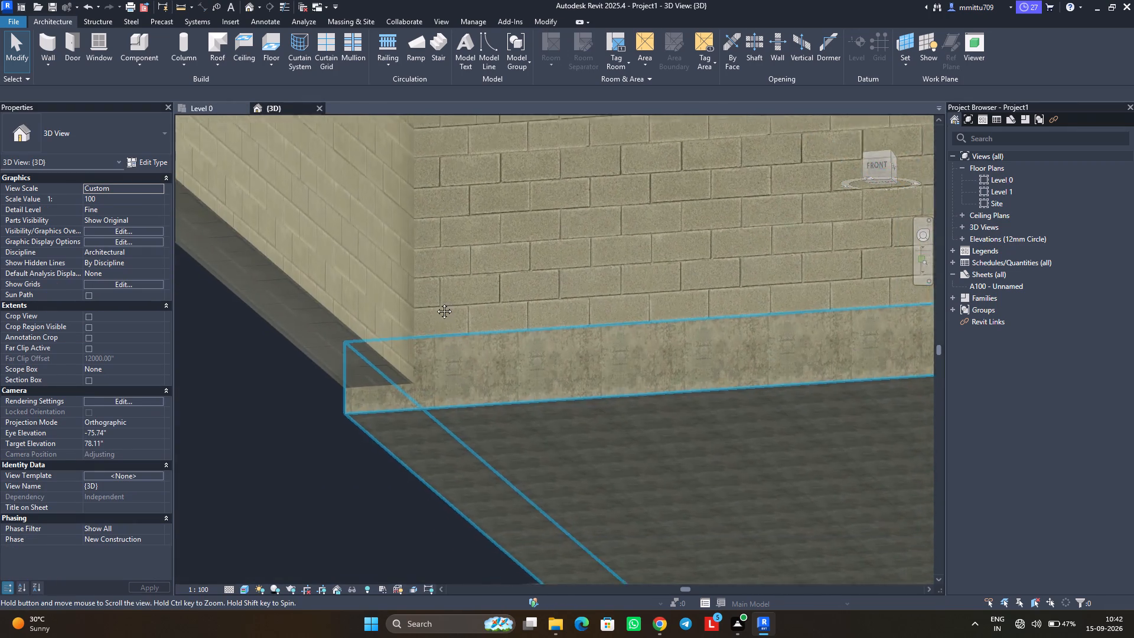
middle_click_drag(435, 302, 429, 282)
scroll(431, 308, "down", 1, "shift")
middle_click_drag(431, 308, 472, 449, "shift")
middle_click_drag(523, 458, 447, 288)
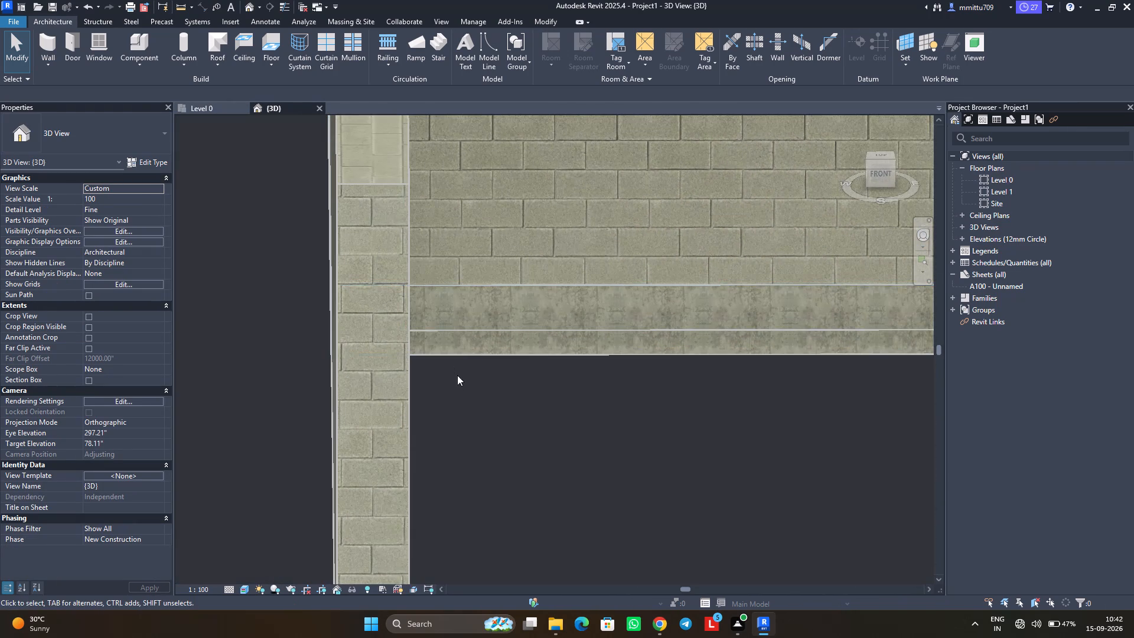
left_click(475, 334)
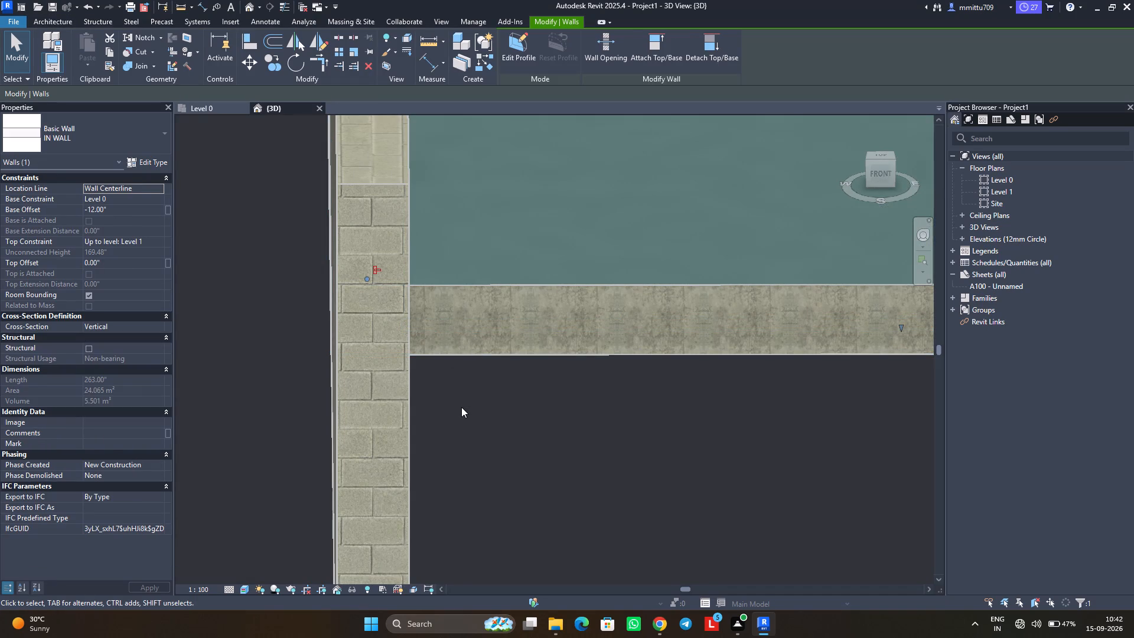
key("Escape")
key("Escape")
middle_click_drag(446, 447, 392, 353, "shift")
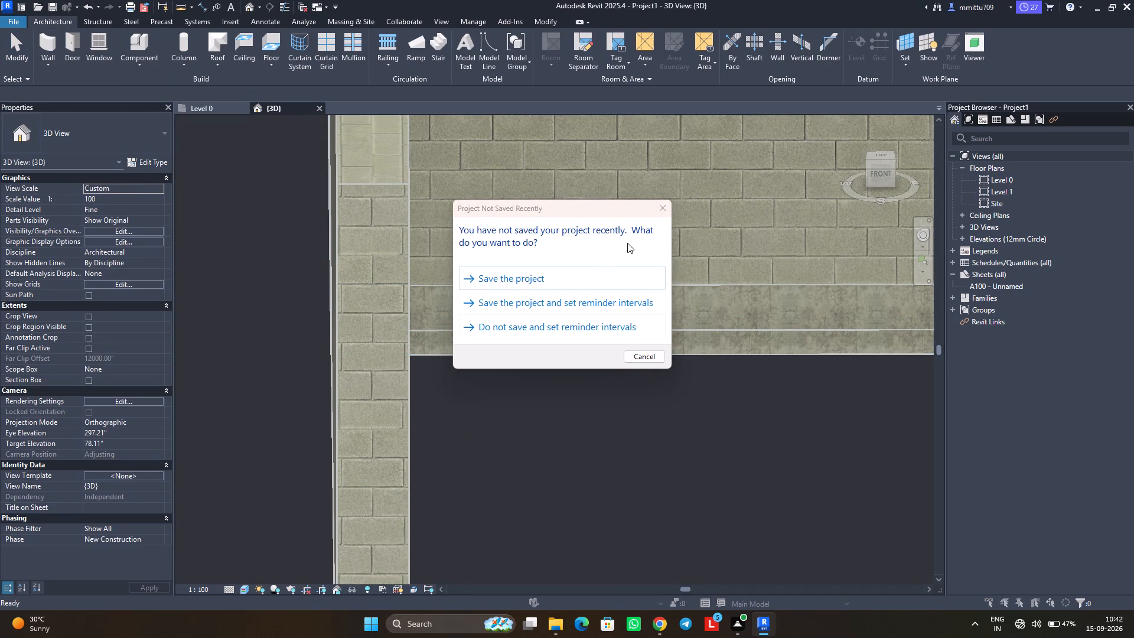
left_click(660, 211)
middle_click_drag(583, 442, 519, 338, "shift")
Select the floor and the parking-side outer wall in turn to compare the floor's level and thickness with the wall's base offset.
left_click(421, 230)
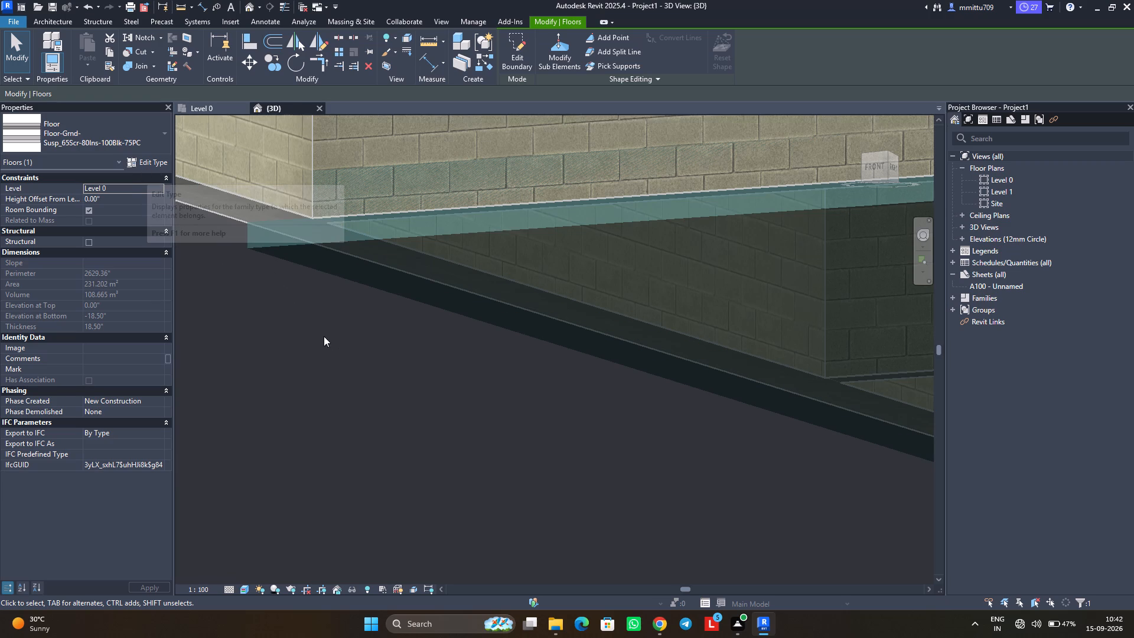
key("Escape")
middle_click_drag(298, 302, 304, 341, "shift")
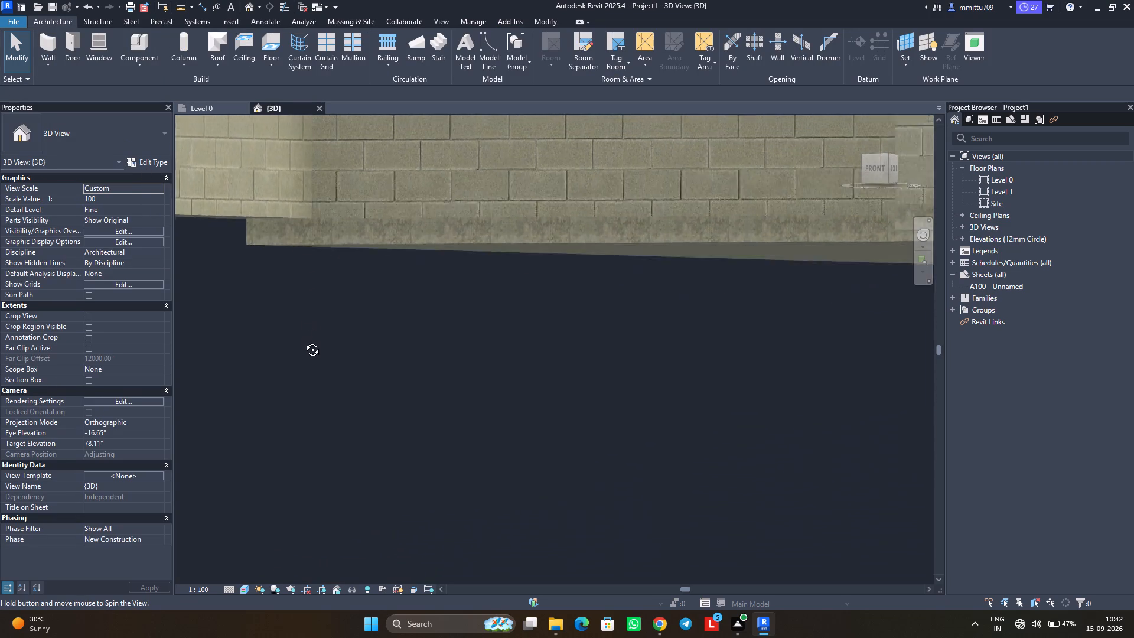
middle_click_drag(304, 341, 305, 354, "shift")
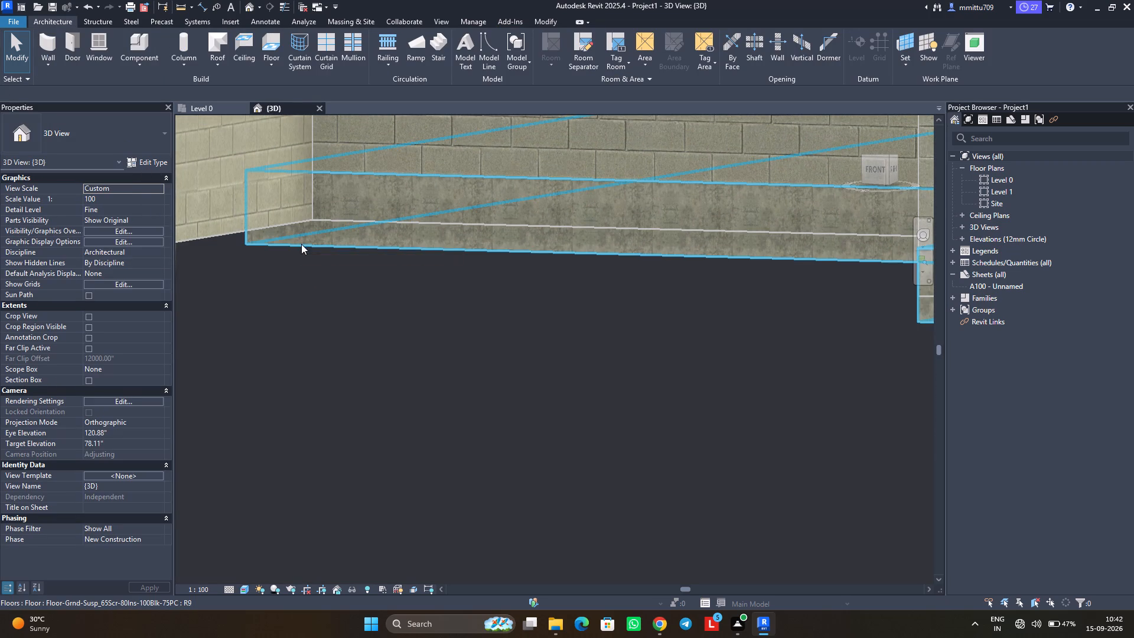
left_click(290, 240)
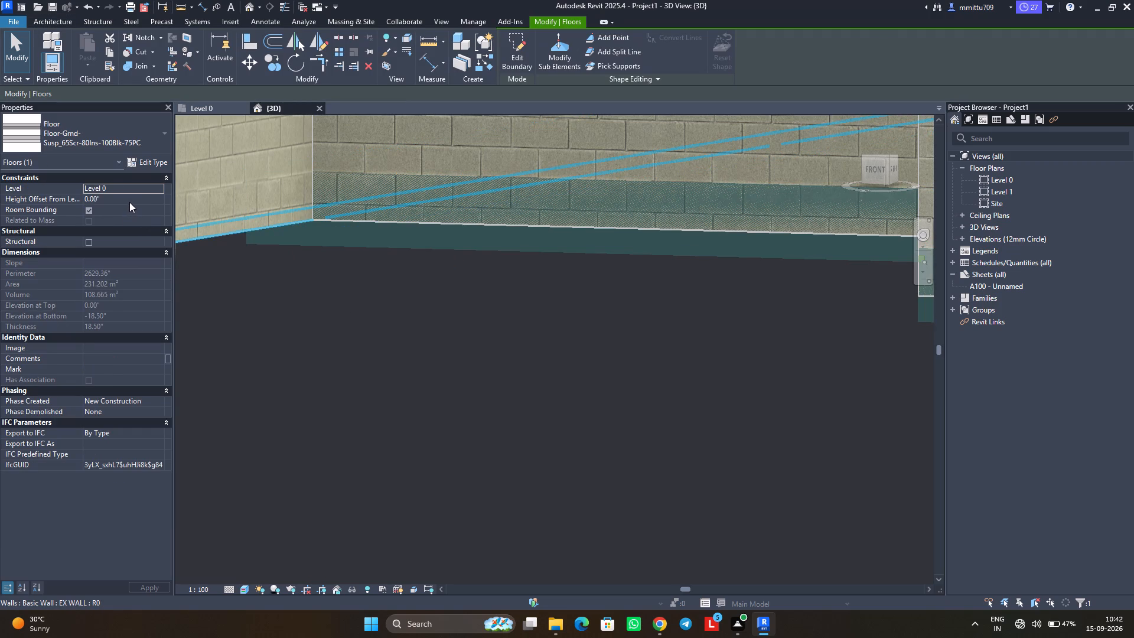
left_click(281, 352)
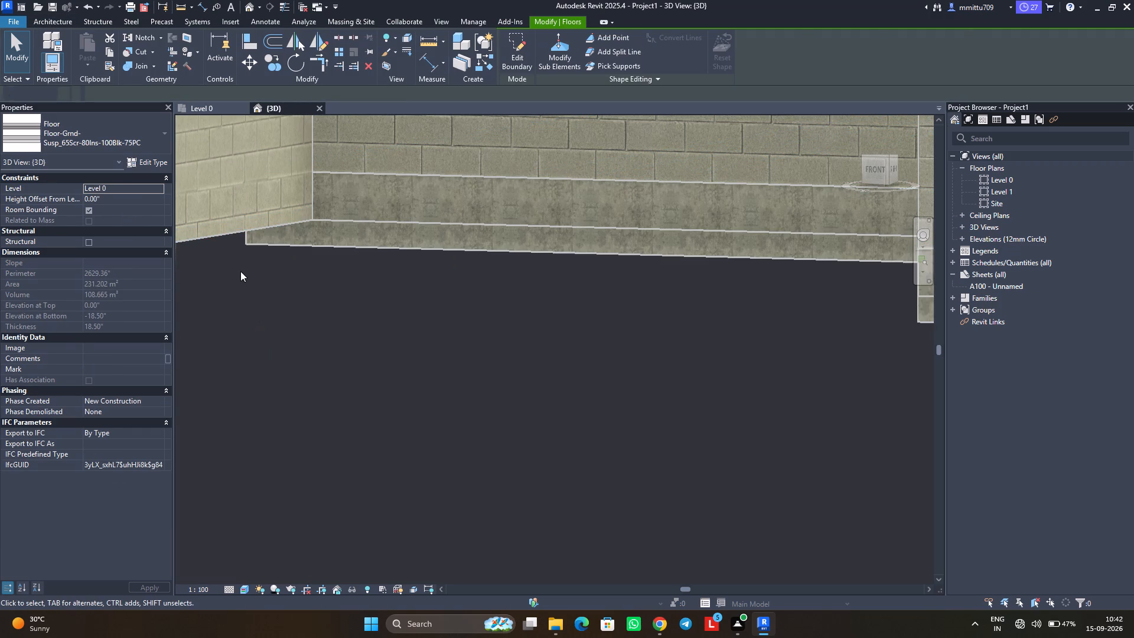
left_click(223, 235)
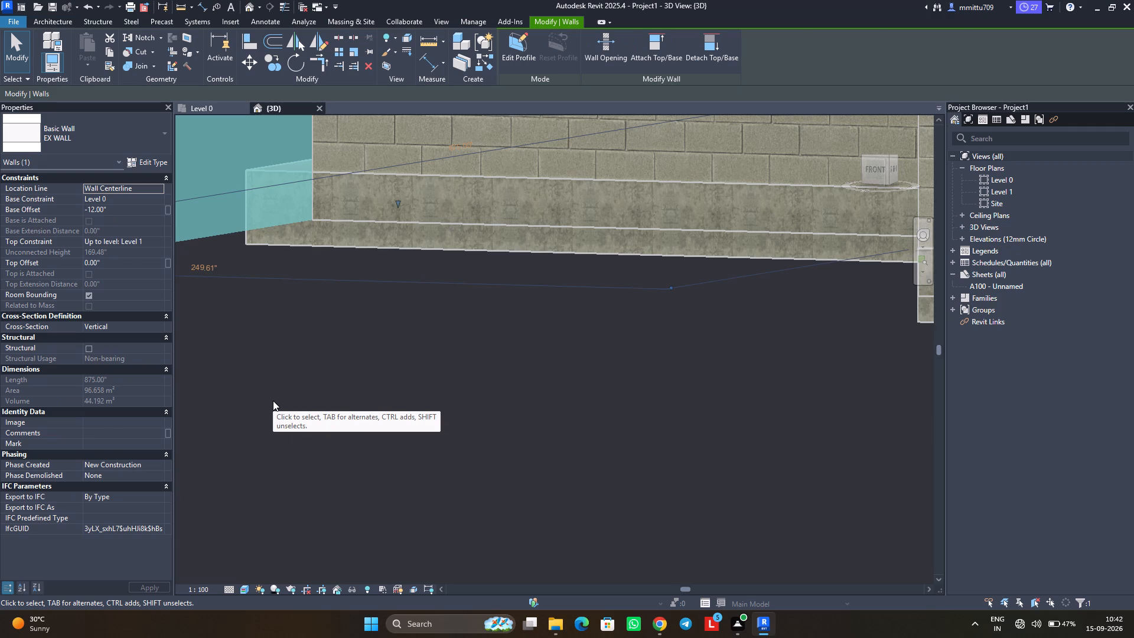
left_click(273, 401)
left_click(319, 247)
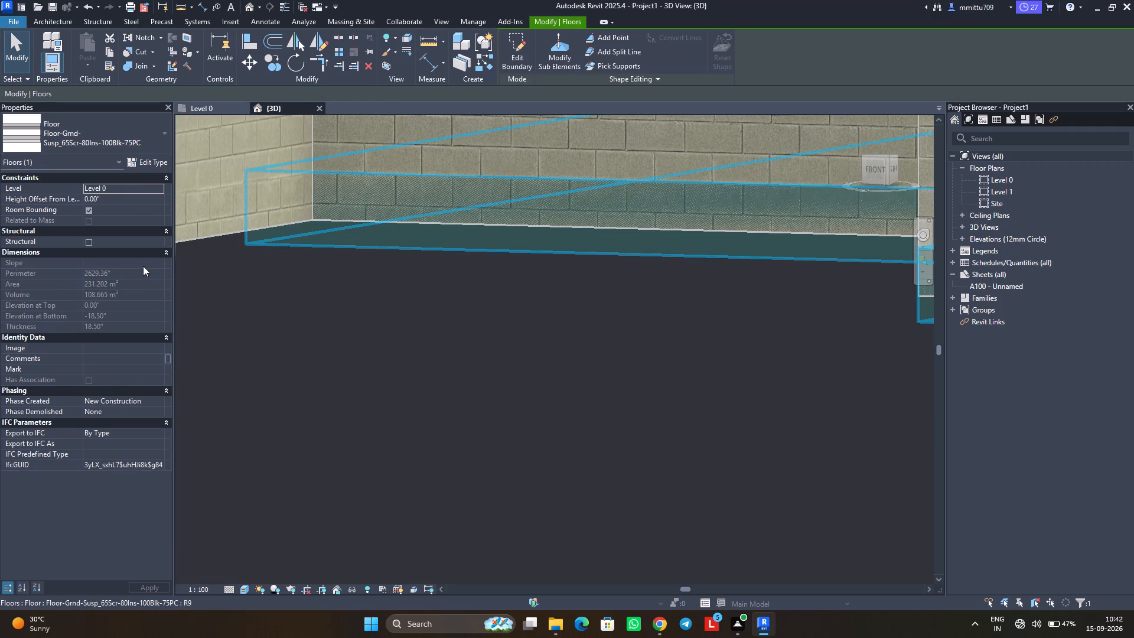
left_click(335, 383)
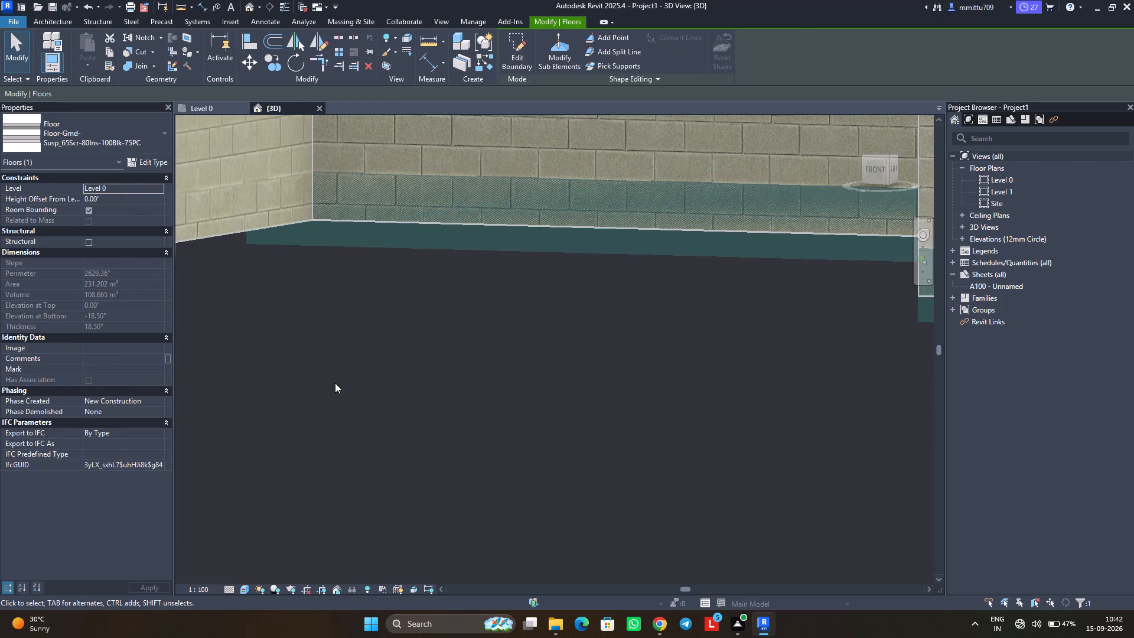
Remove the screed, vapor retarder, rigid insulation and air layers from the Level 0 floor type's structure and apply the change.
left_click(876, 167)
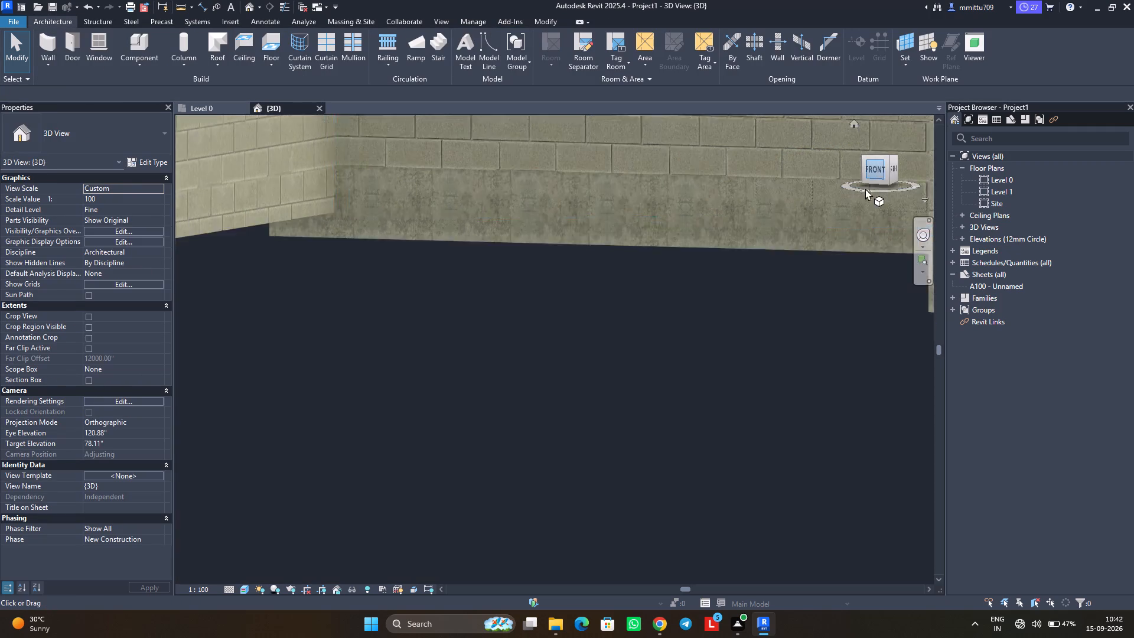
scroll(476, 392, "up", 1)
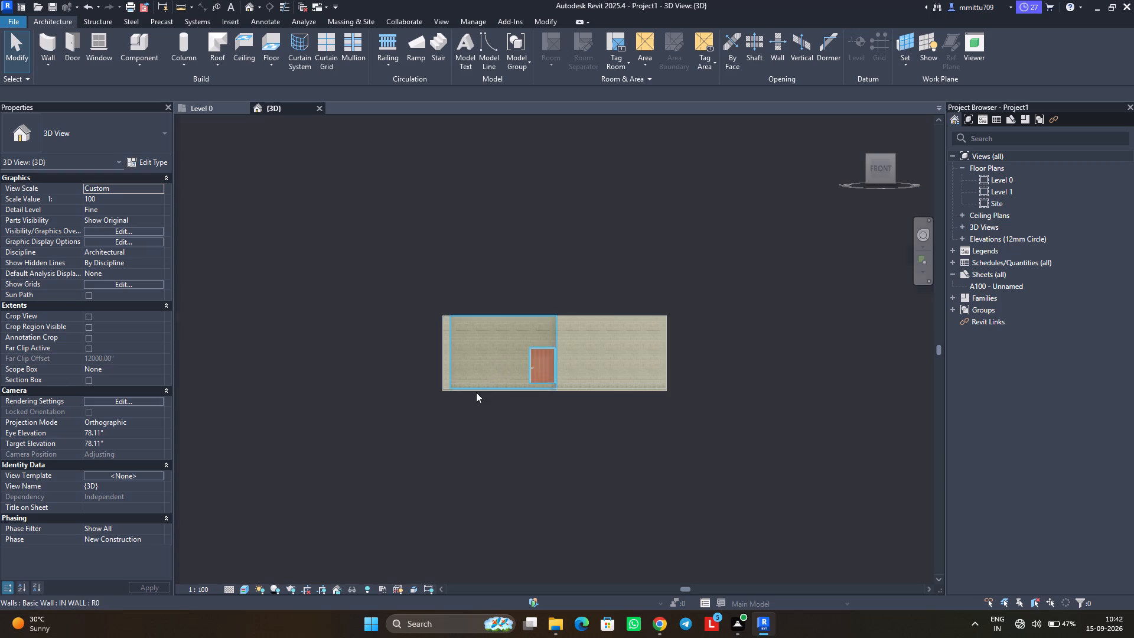
scroll(476, 392, "up", 16)
middle_click_drag(347, 392, 394, 403)
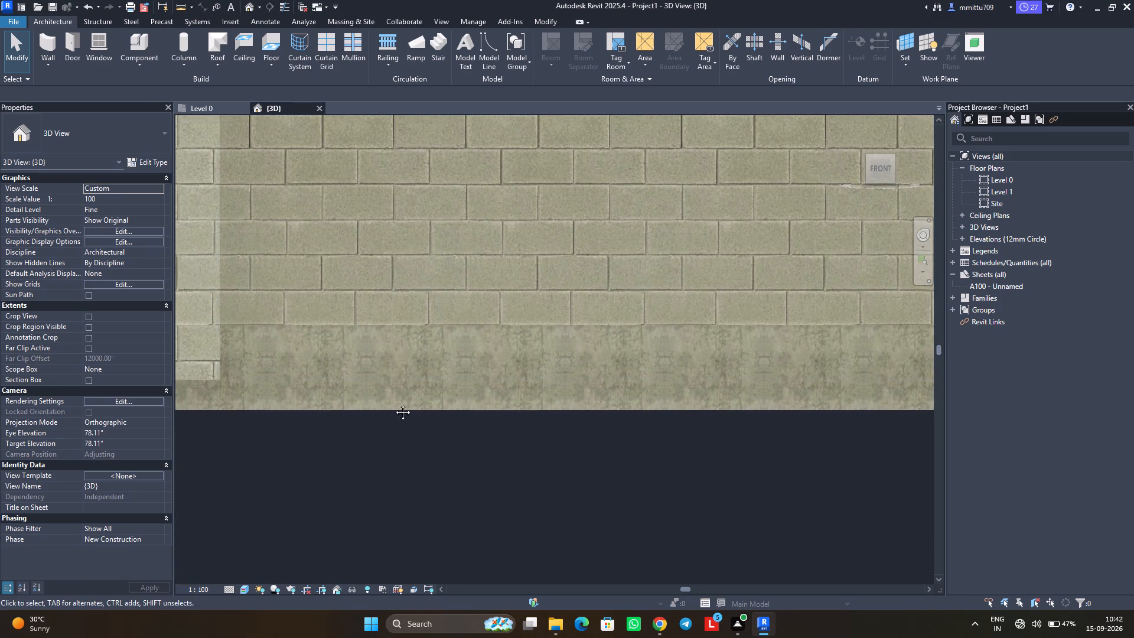
middle_click_drag(394, 403, 479, 407)
left_click(407, 424)
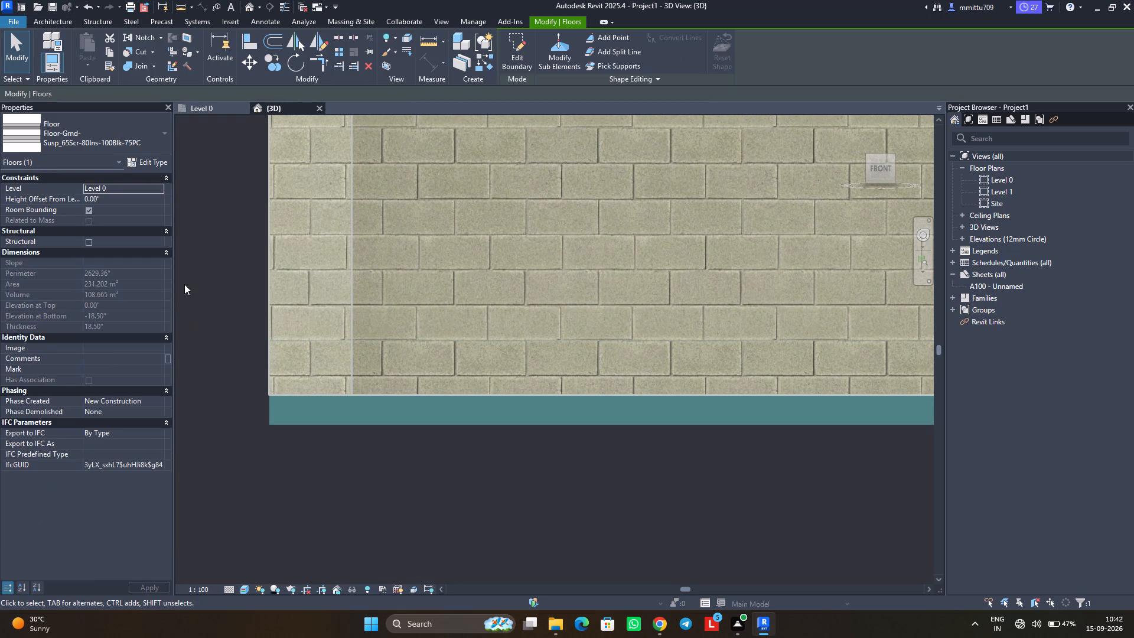
left_click(129, 162)
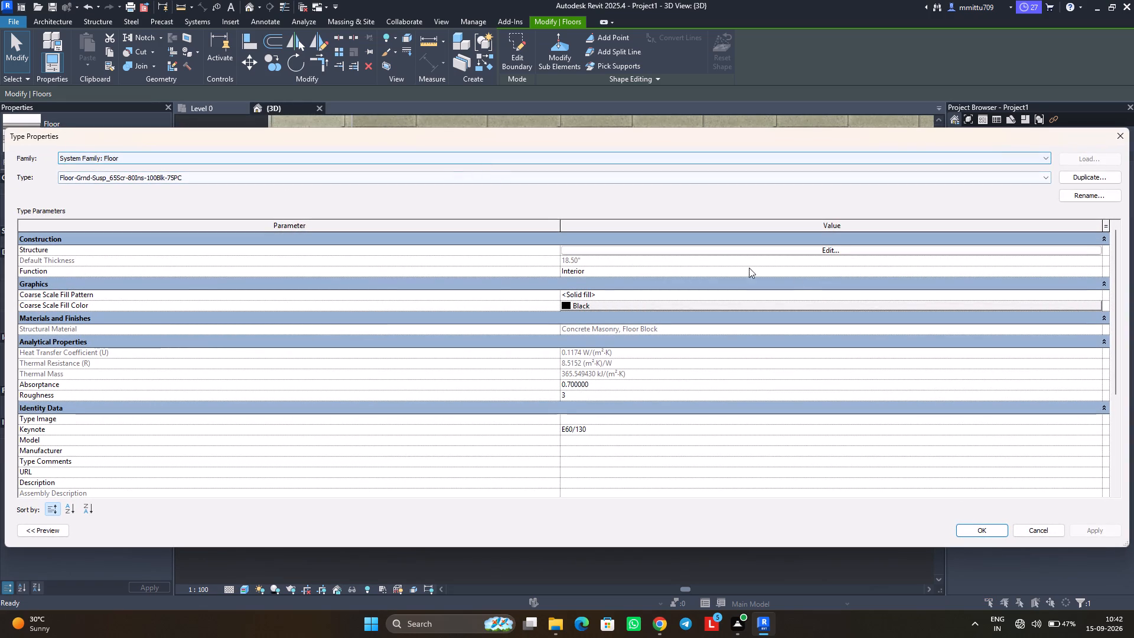
left_click(817, 252)
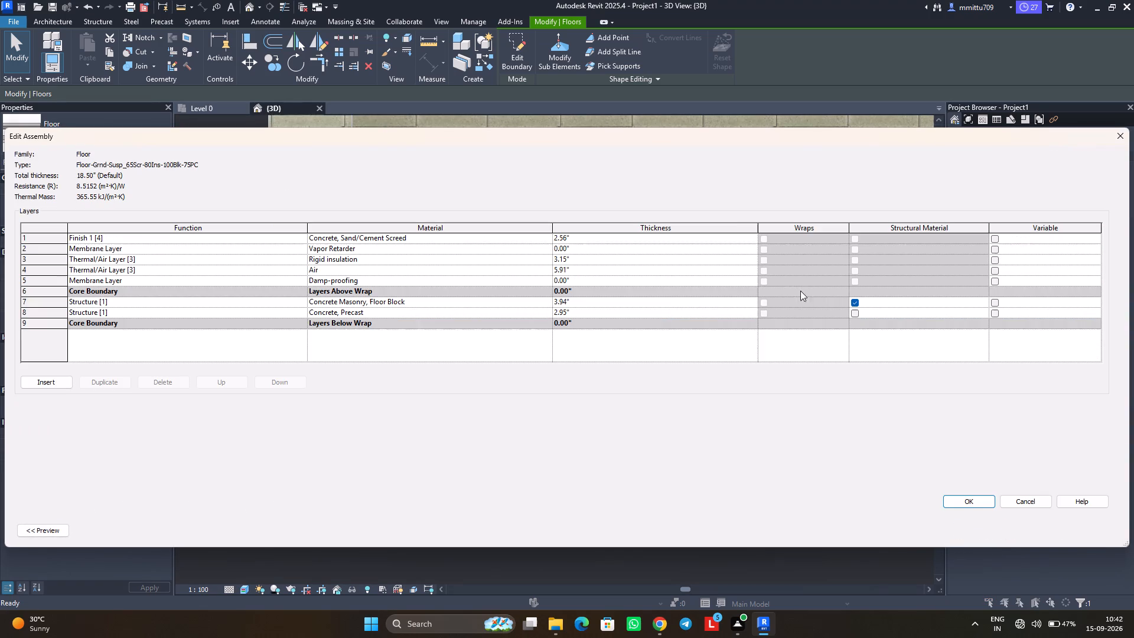
left_click(63, 236)
left_click(159, 383)
left_click(160, 383)
left_click(160, 383)
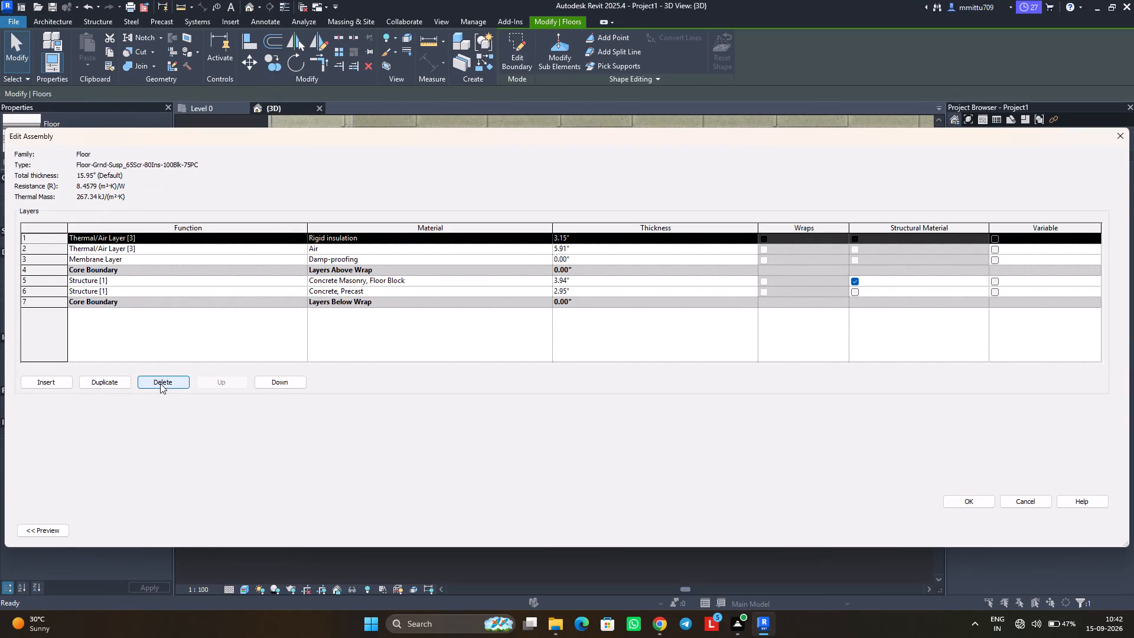
left_click(160, 383)
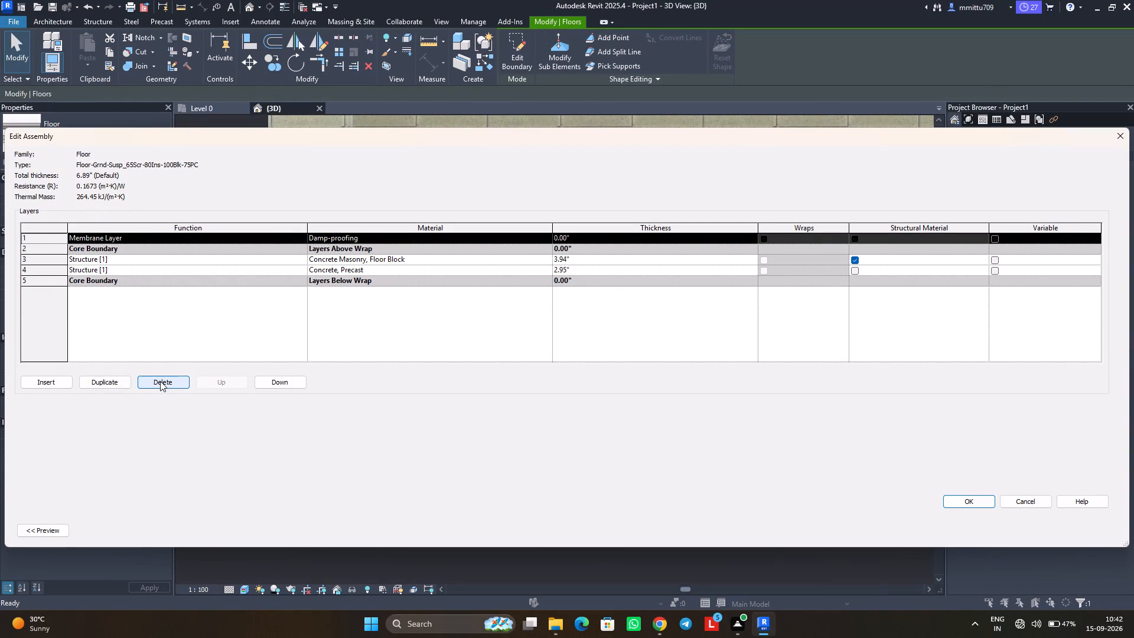
left_click(981, 501)
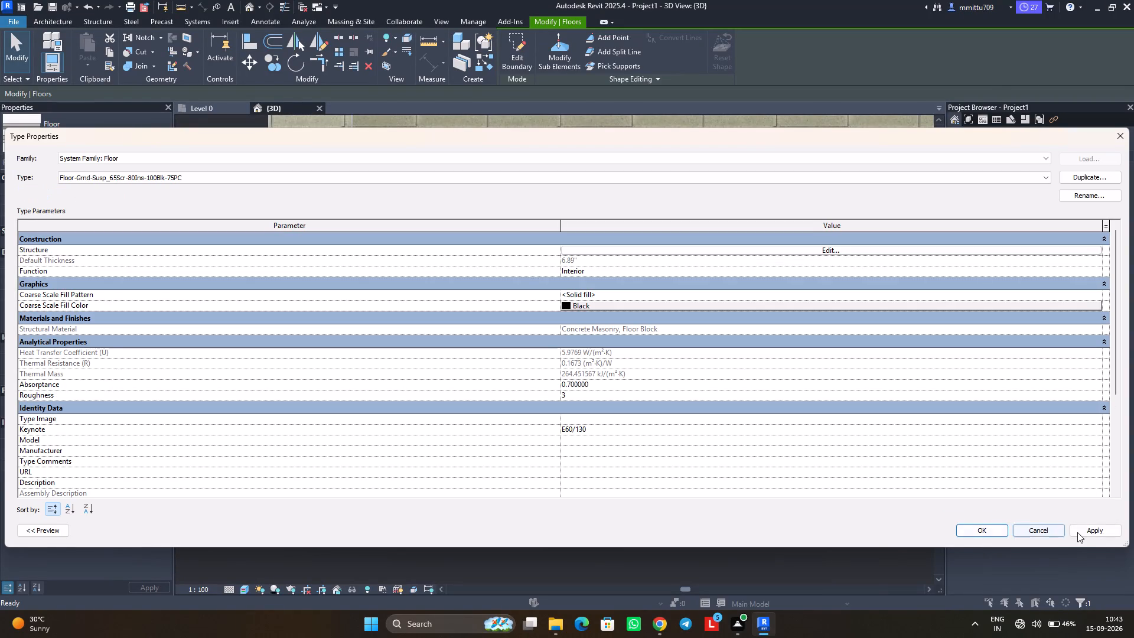
left_click(1080, 532)
left_click(993, 530)
left_click(483, 454)
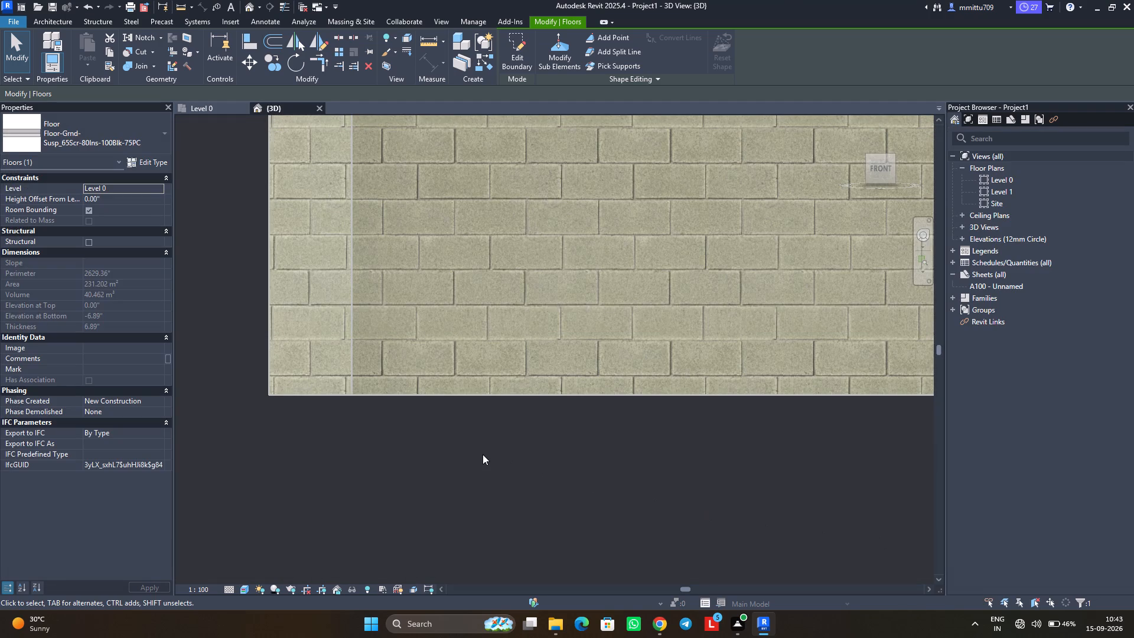
Examine the floor's edge against the wall bases from several angles, and check the parking and lawn area on the Level 0 plan.
middle_click_drag(578, 370, 556, 361, "shift")
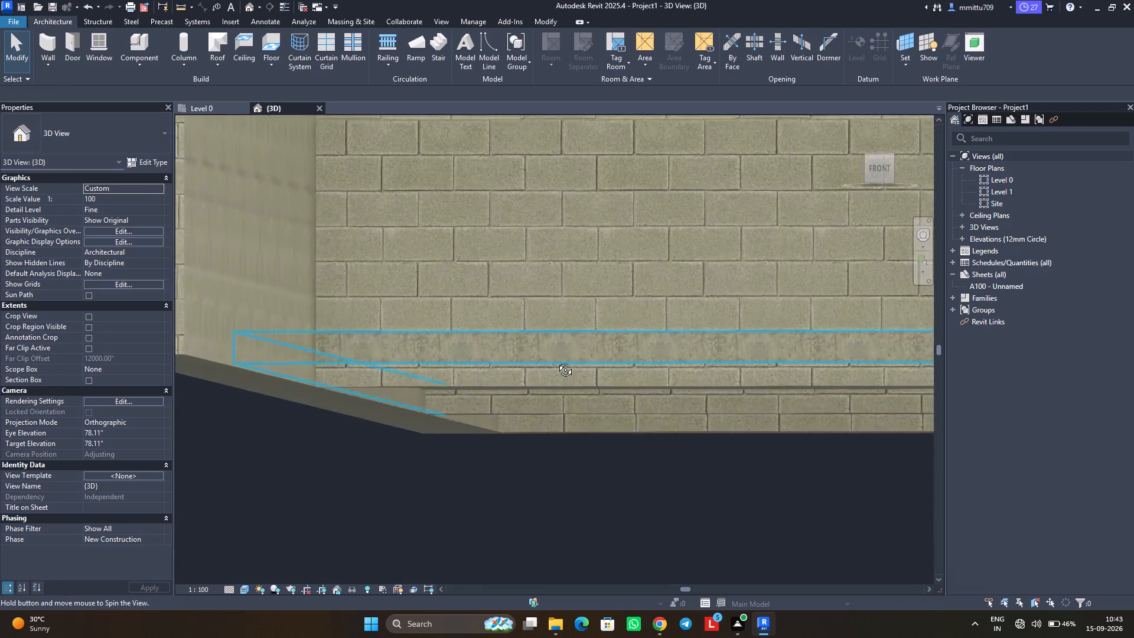
middle_click_drag(556, 361, 566, 391, "shift")
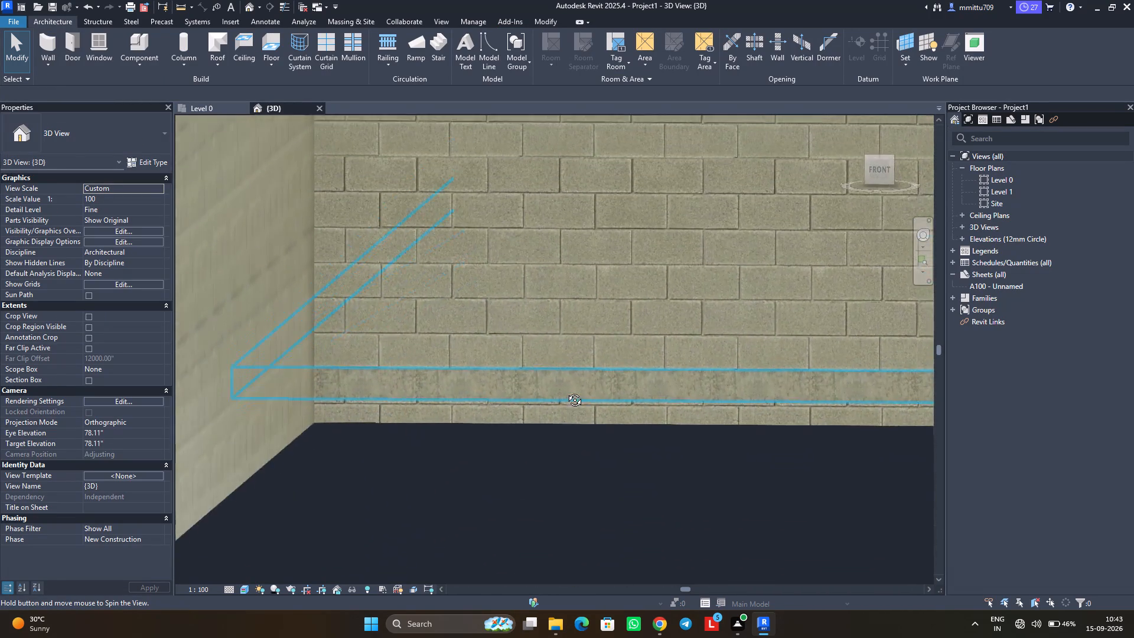
middle_click_drag(566, 391, 491, 369, "shift")
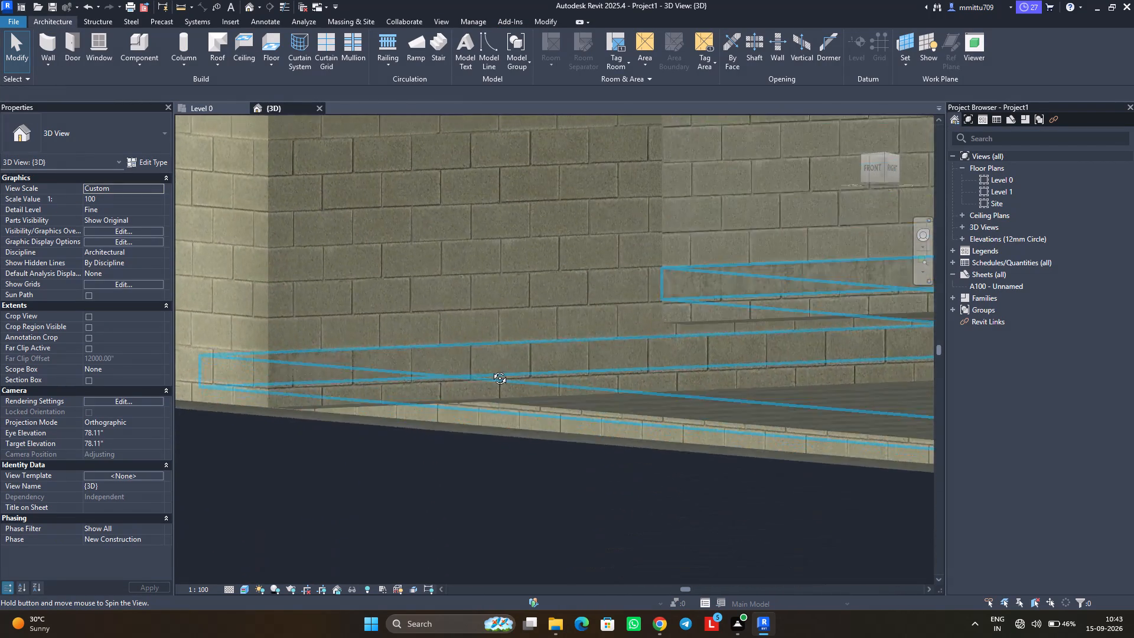
middle_click_drag(491, 369, 584, 338, "shift")
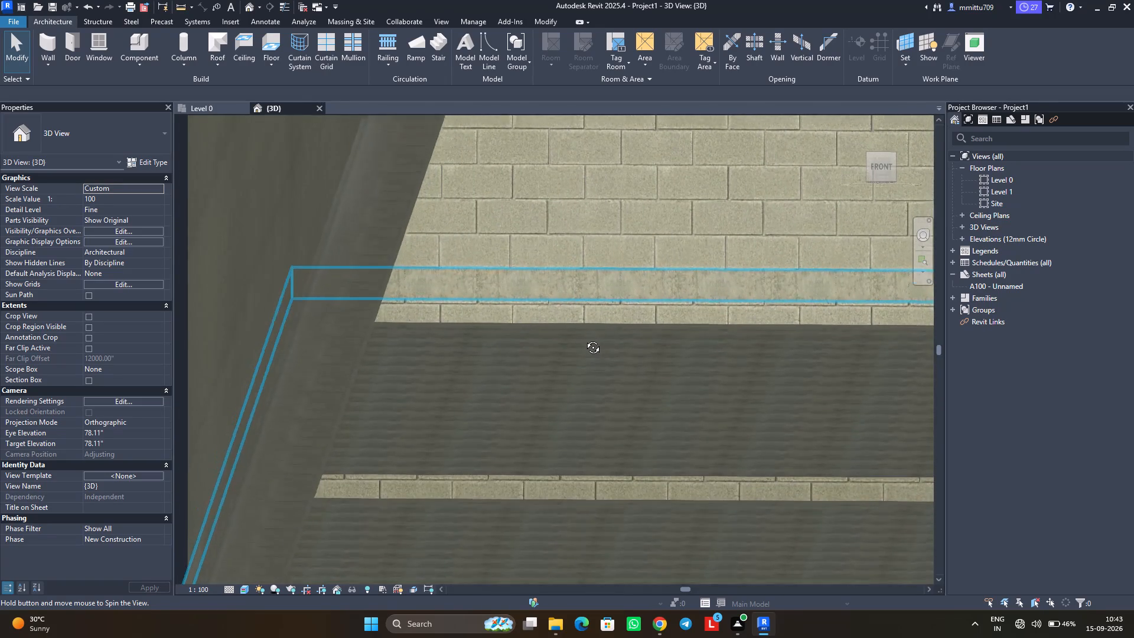
middle_click_drag(584, 338, 569, 373, "shift")
middle_click_drag(565, 365, 565, 355)
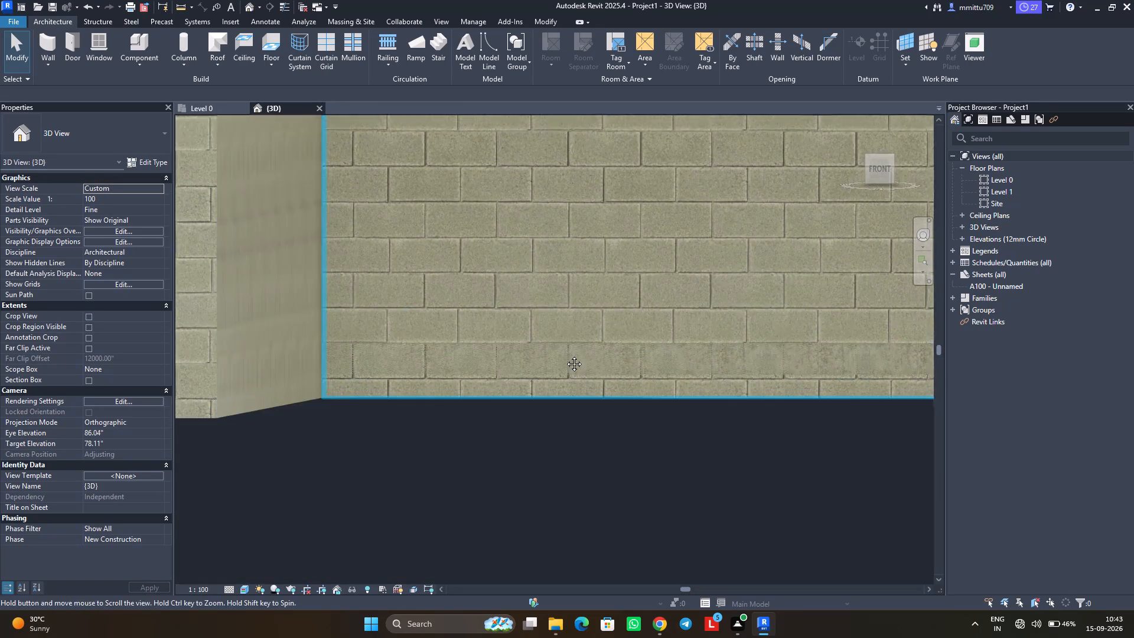
middle_click_drag(565, 355, 566, 347)
scroll(566, 347, "up", 1)
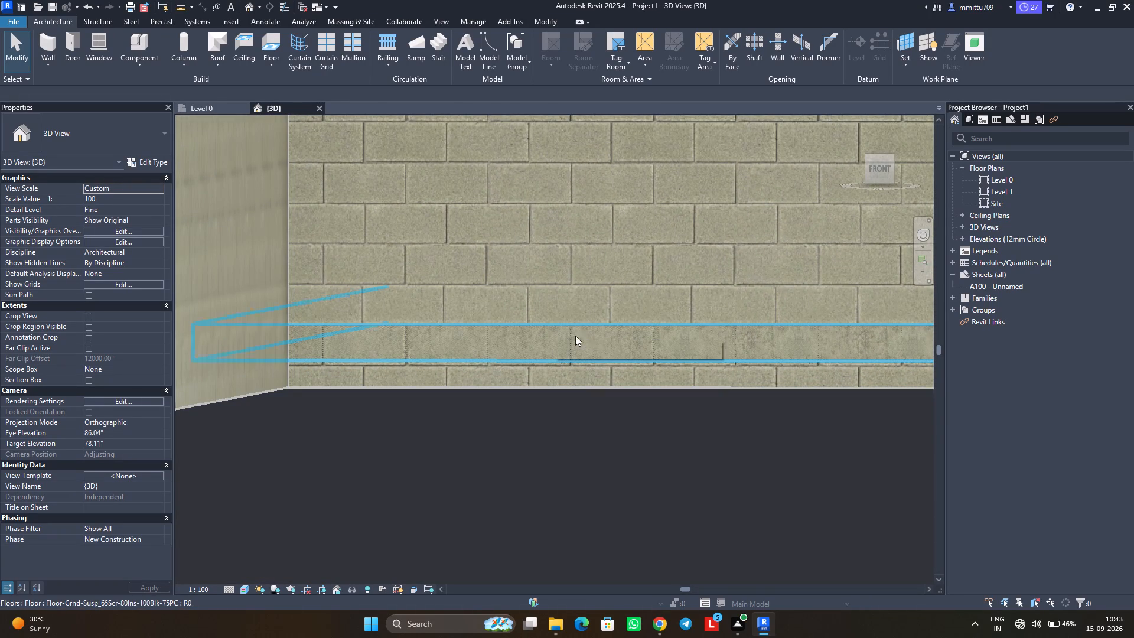
left_click(224, 108)
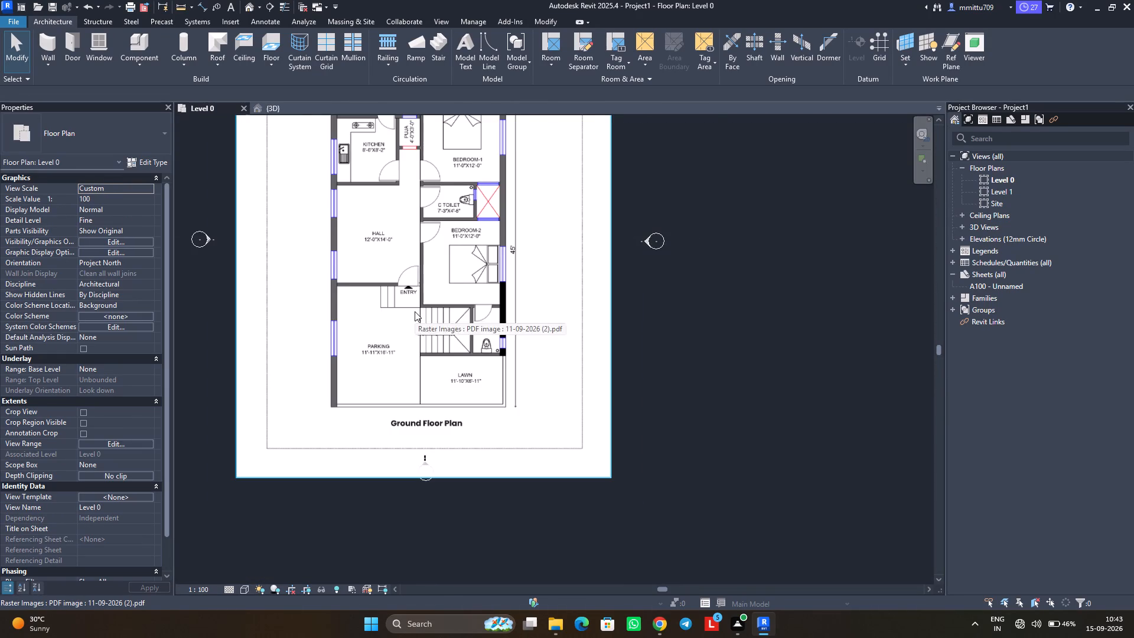
scroll(415, 311, "up", 4)
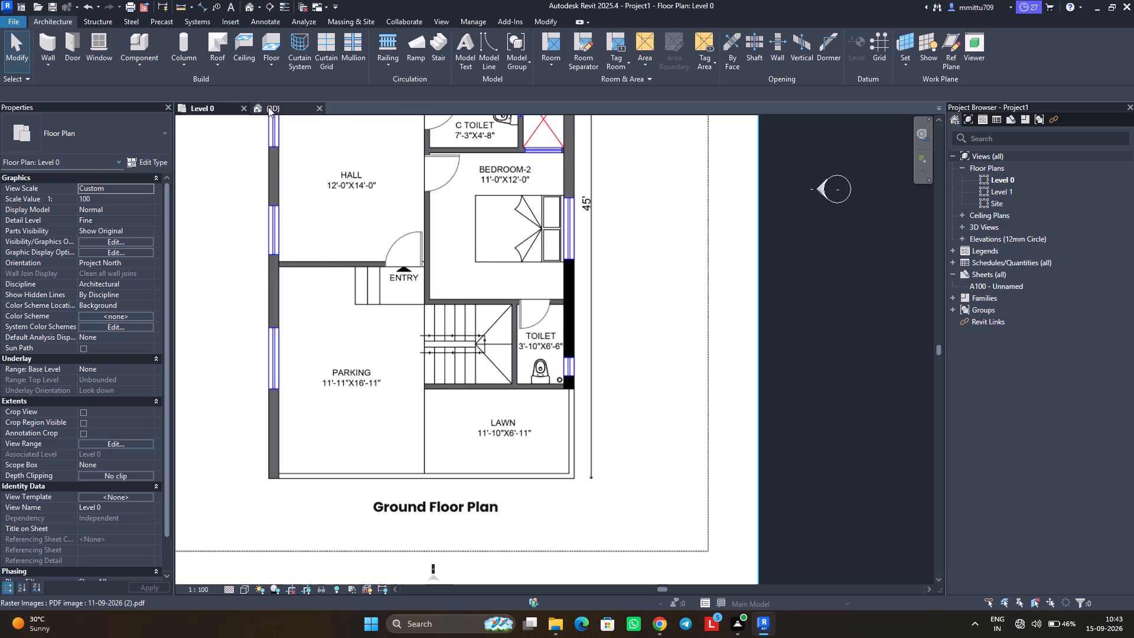
Examine in 3D how the bottoms of the entry and hall doors sit relative to the floor surface.
left_click(268, 107)
scroll(377, 274, "down", 12)
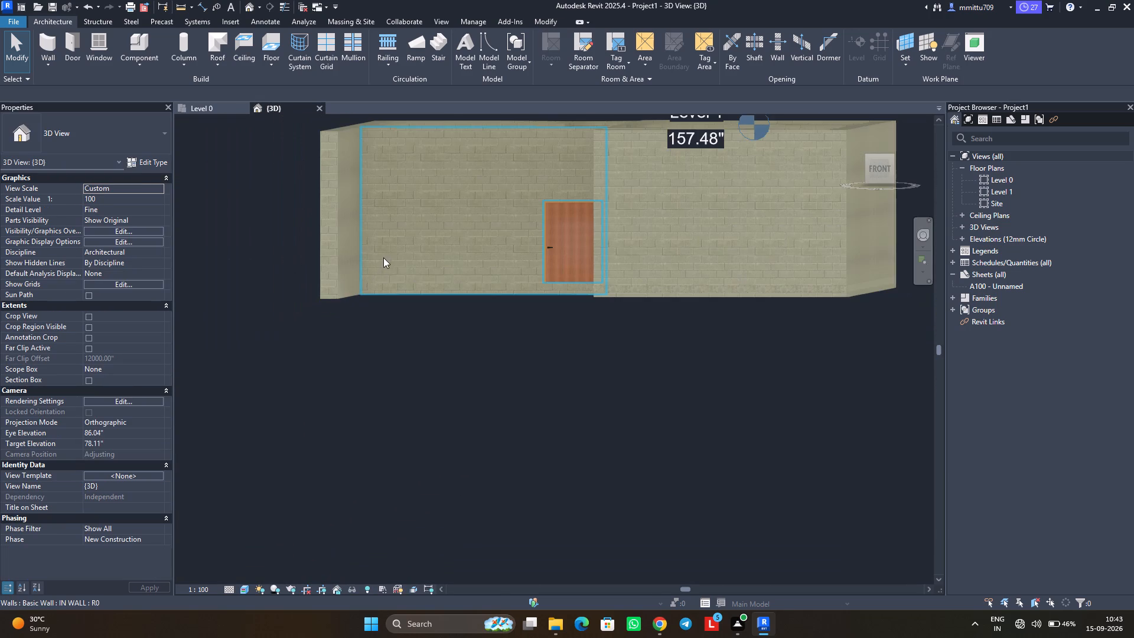
middle_click_drag(384, 257, 376, 328)
scroll(383, 289, "down", 1, "shift")
middle_click_drag(436, 275, 416, 344)
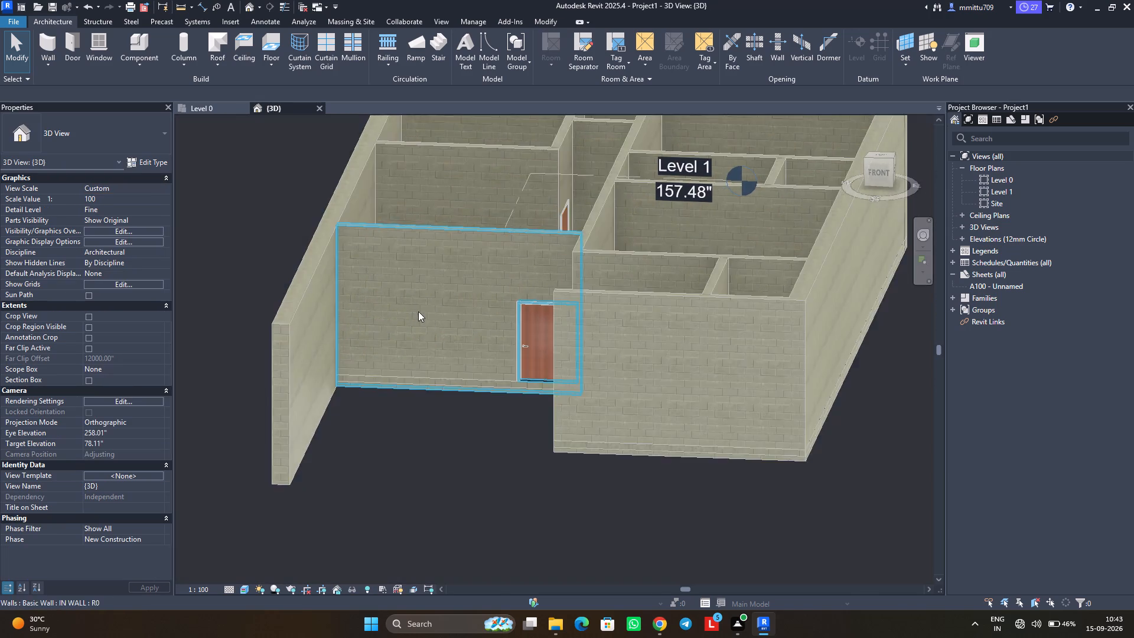
middle_click_drag(419, 313, 578, 423, "shift")
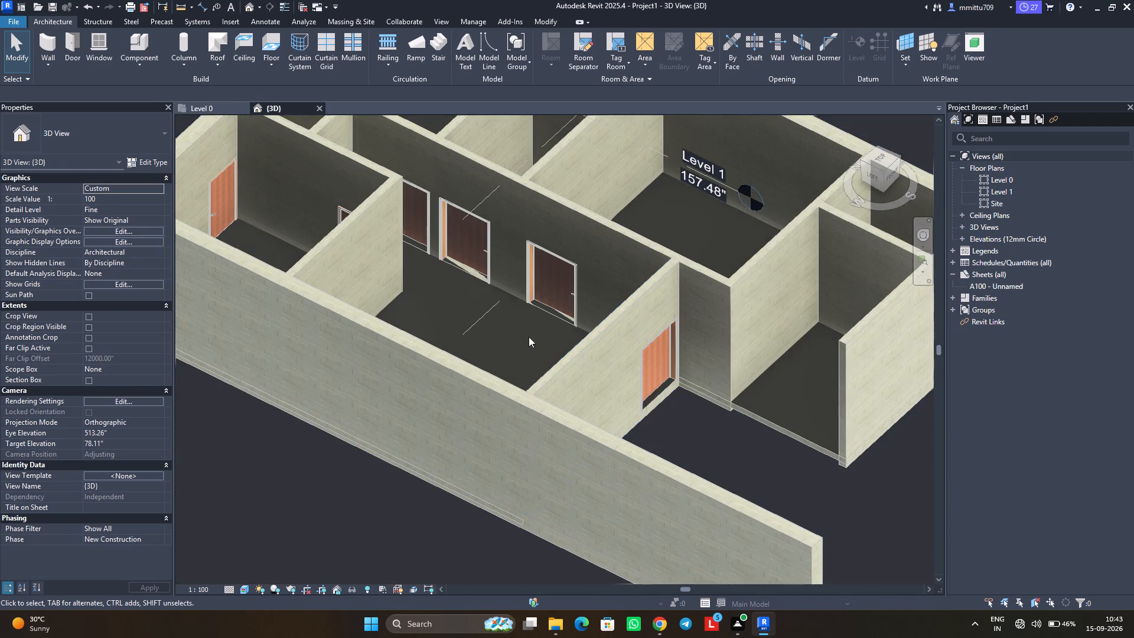
scroll(533, 322, "up", 13)
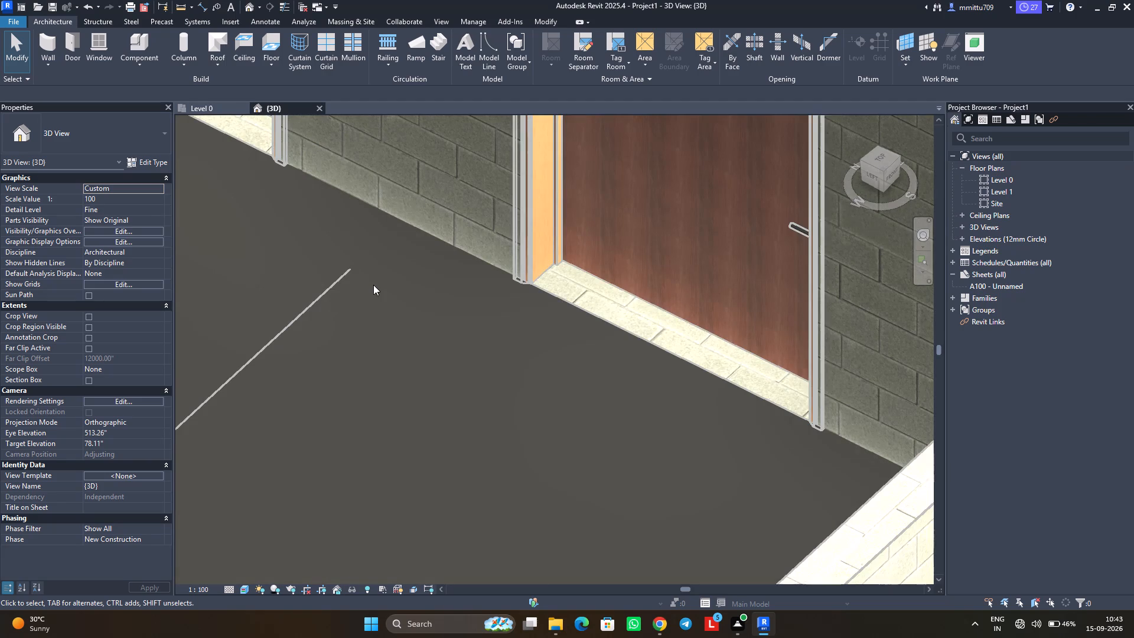
scroll(359, 308, "down", 3)
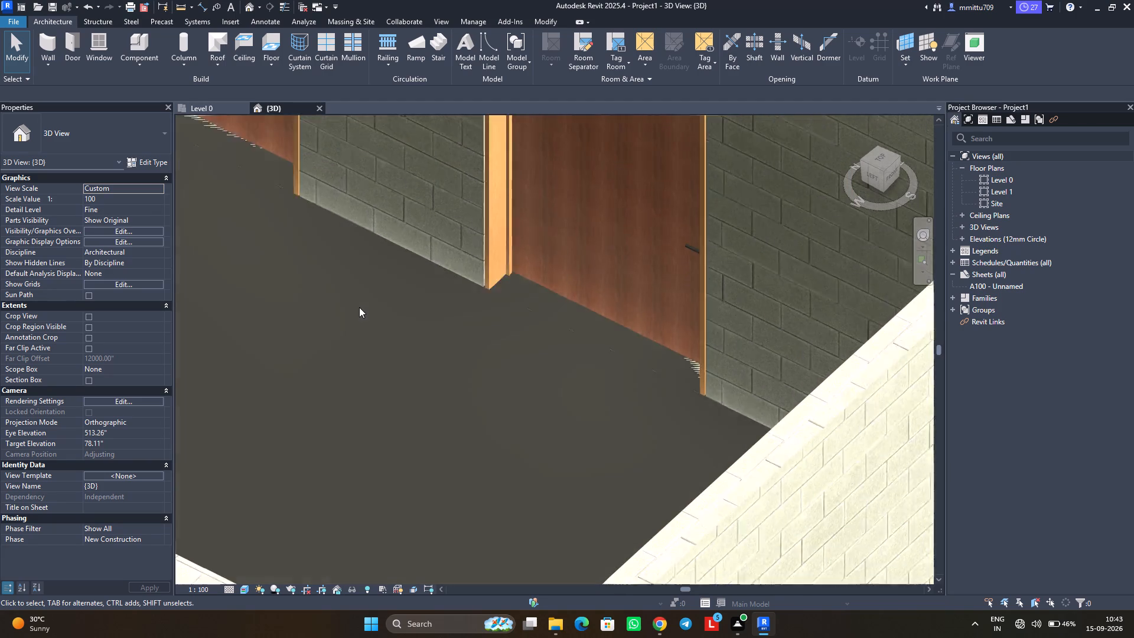
scroll(358, 304, "down", 11)
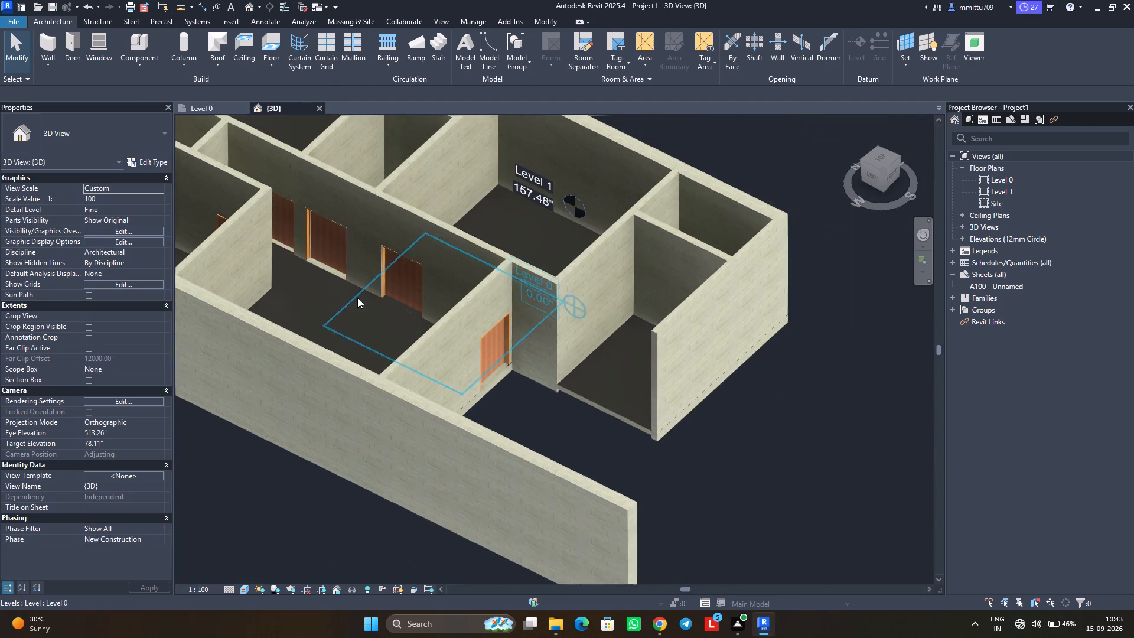
Select all D1 interior doors, starting from the hall entry door, and set their sill height to 3 inches.
middle_click_drag(435, 344, 402, 291, "shift")
middle_click_drag(462, 357, 408, 284)
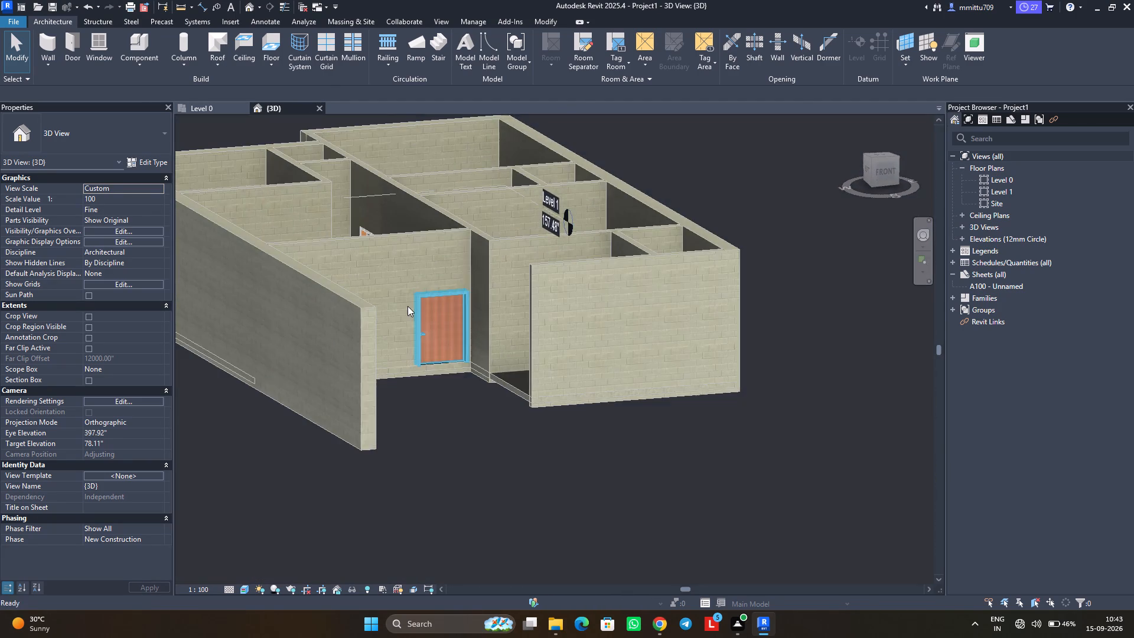
middle_click_drag(407, 325, 373, 282, "shift")
left_click(397, 278)
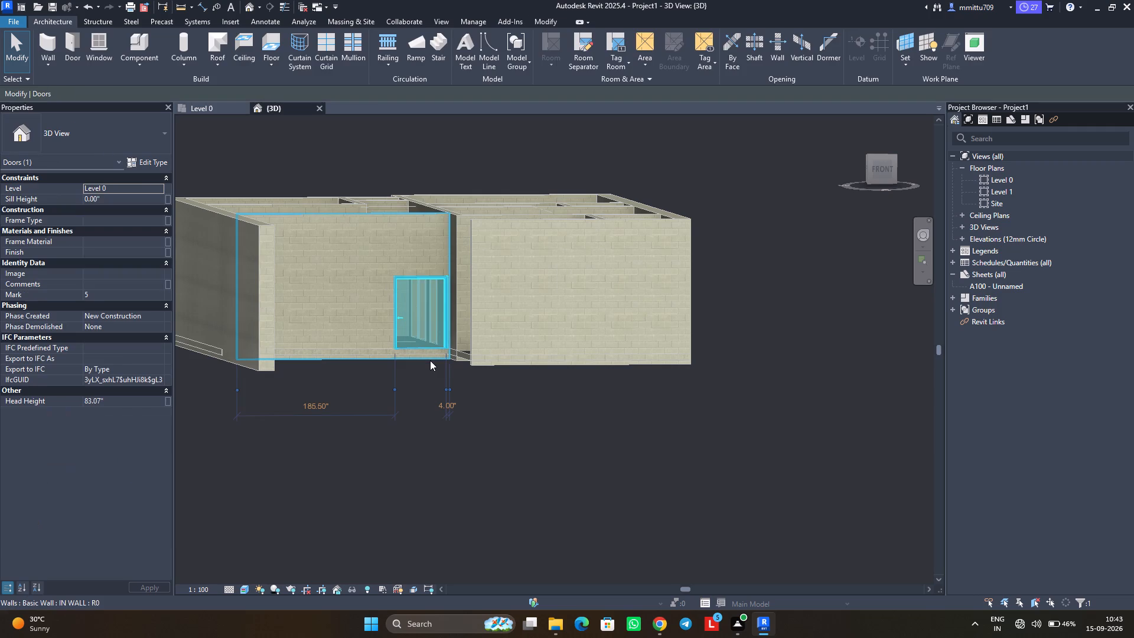
key("s")
key("a")
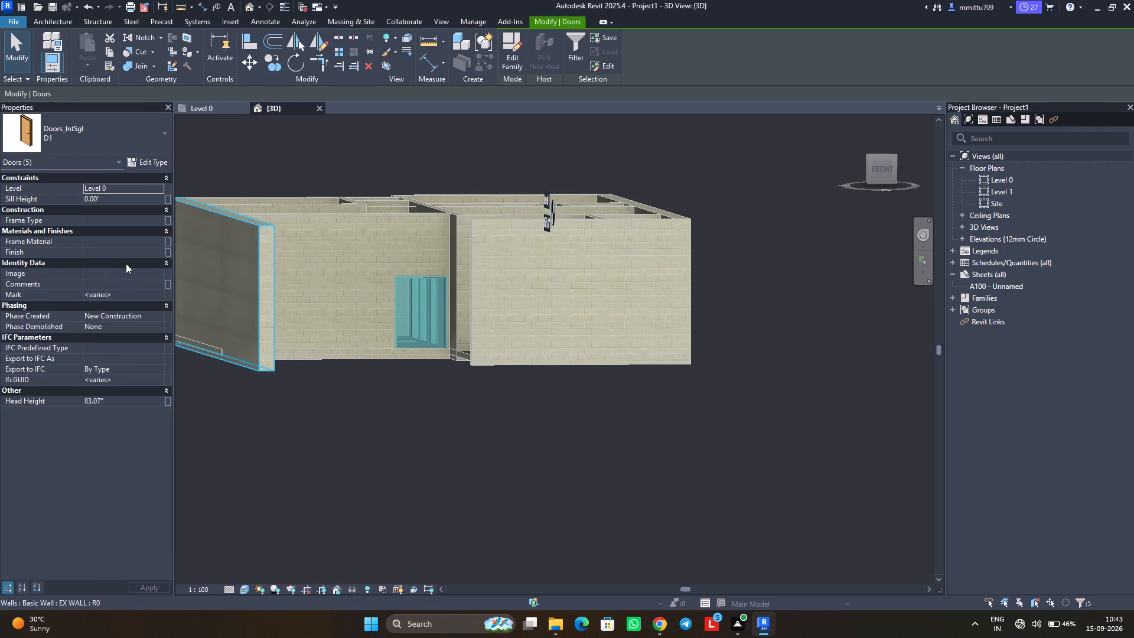
left_click(146, 200)
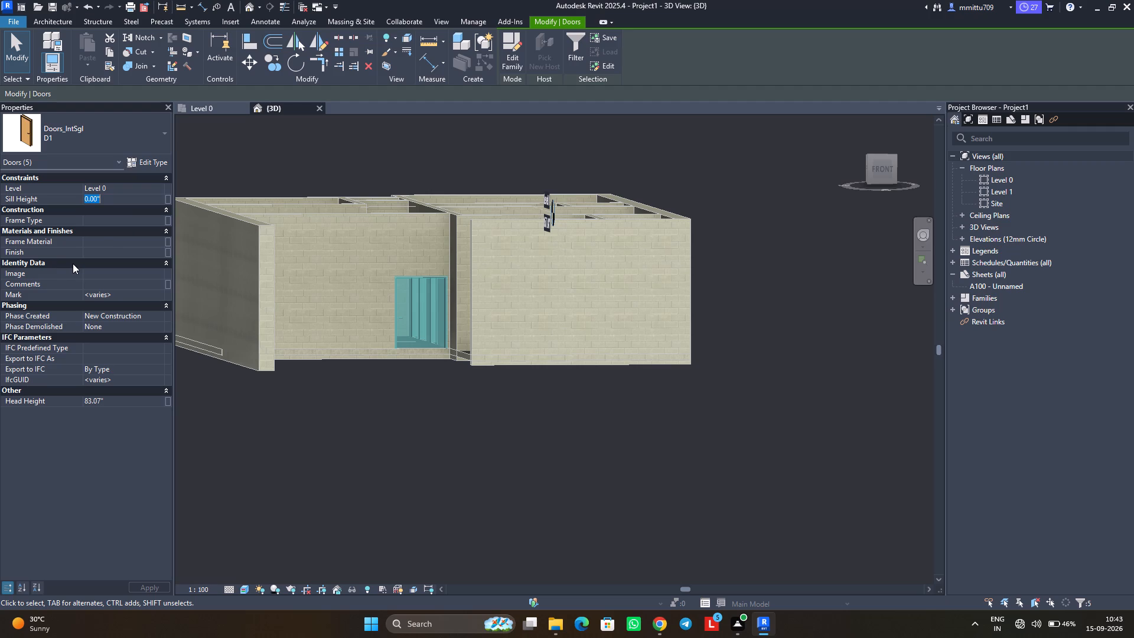
key("3")
key("shift+quotedbl")
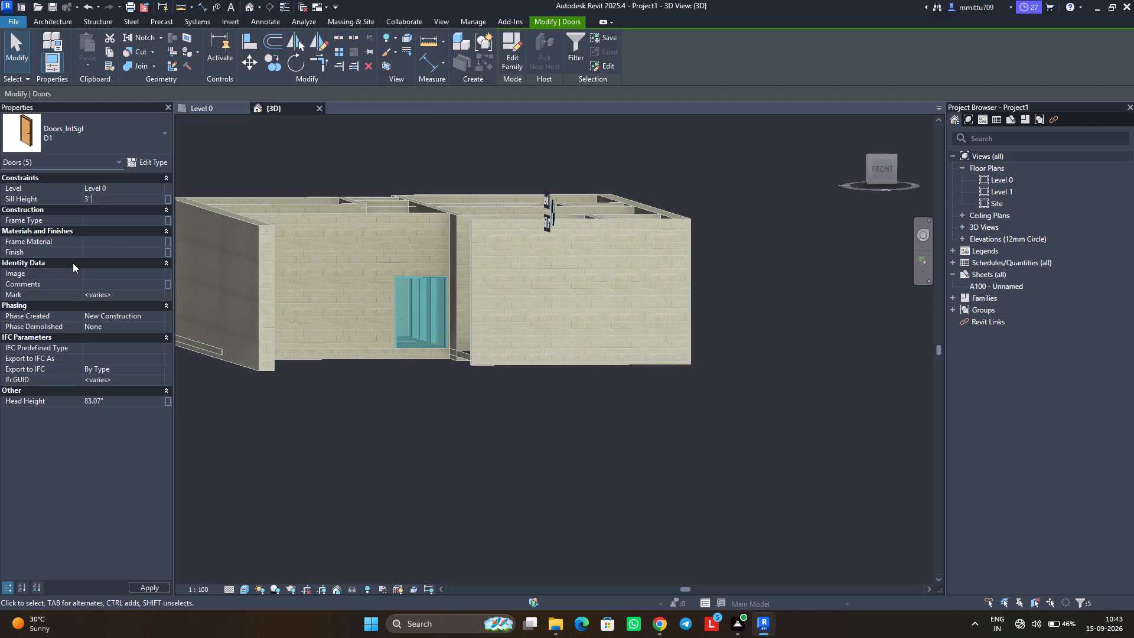
key("Return")
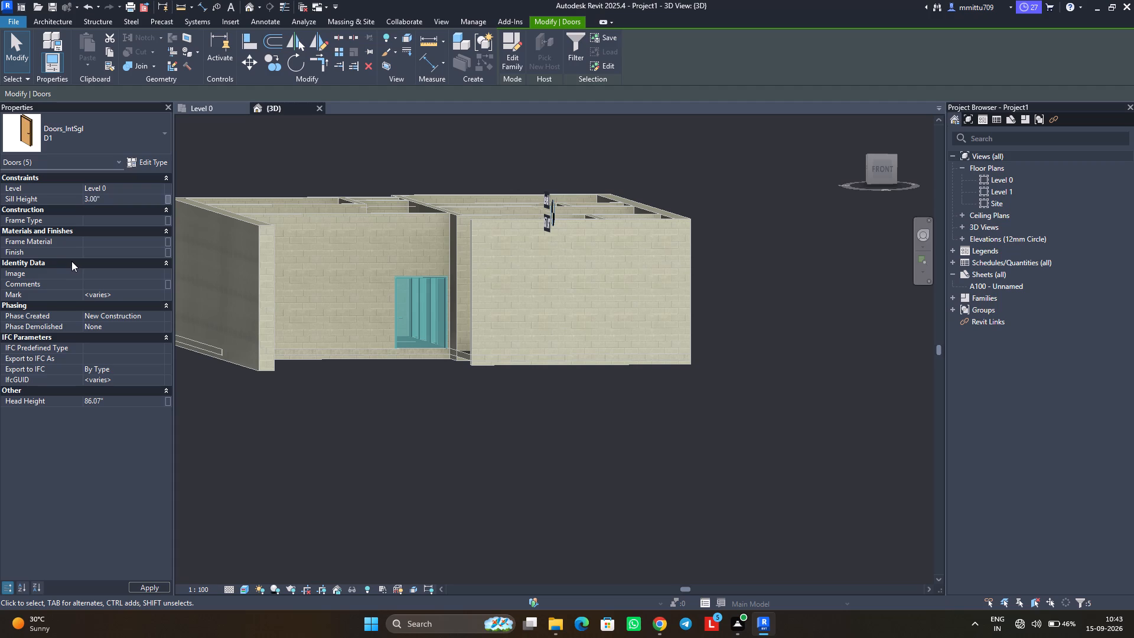
left_click(373, 493)
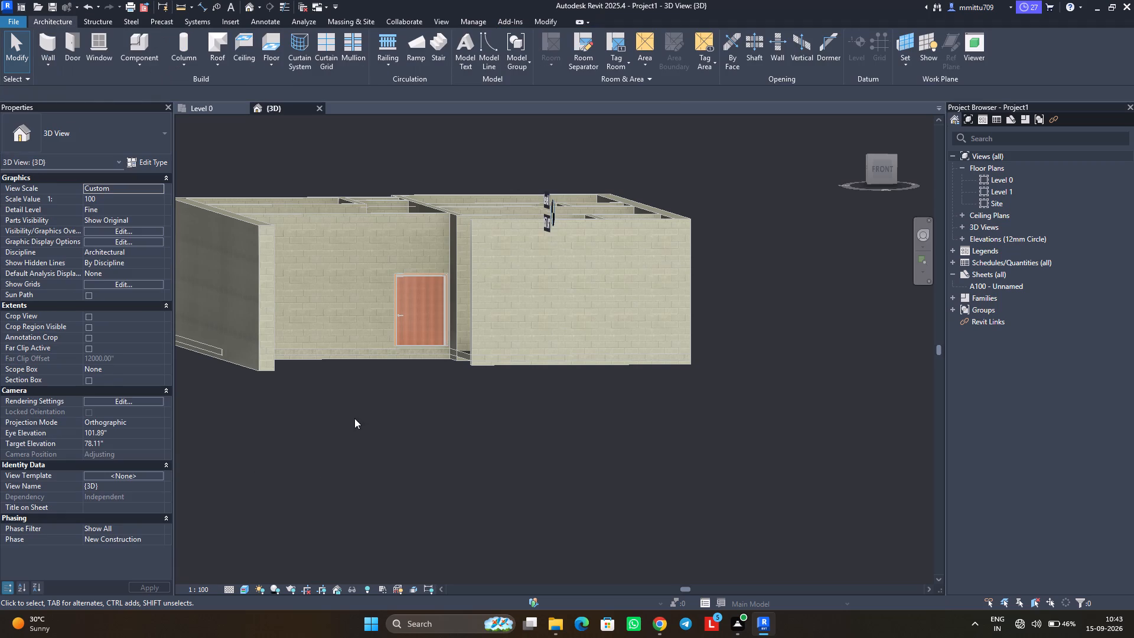
Select all D2 interior doors, starting from the toilet door beside the staircase, and set their sill height to 3 inches.
middle_click_drag(423, 292, 405, 429, "shift")
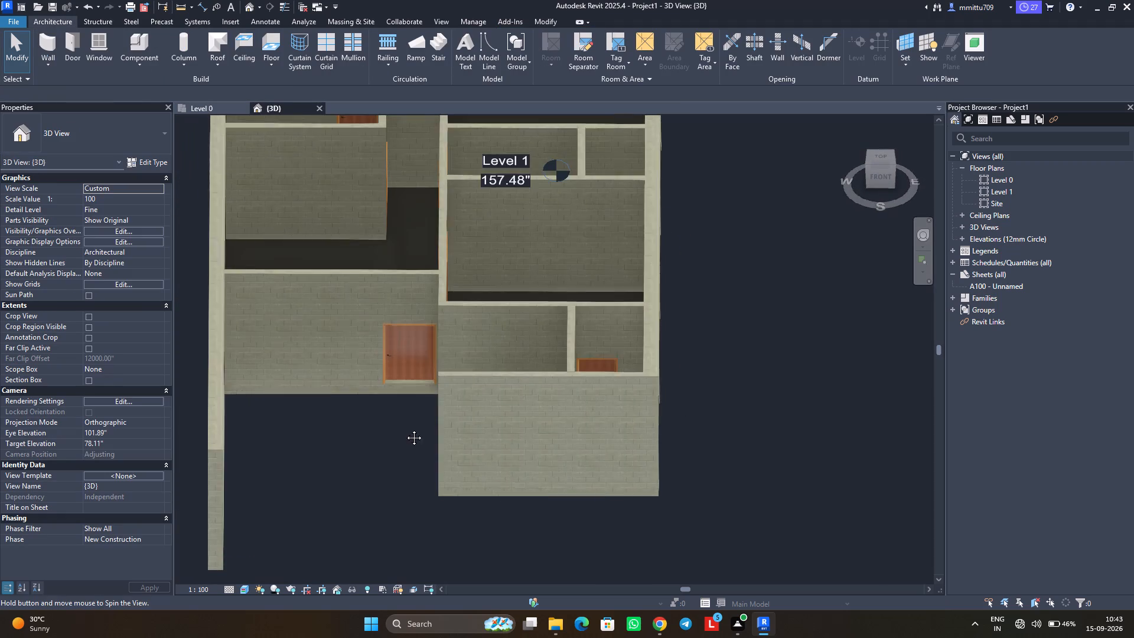
left_click(603, 364)
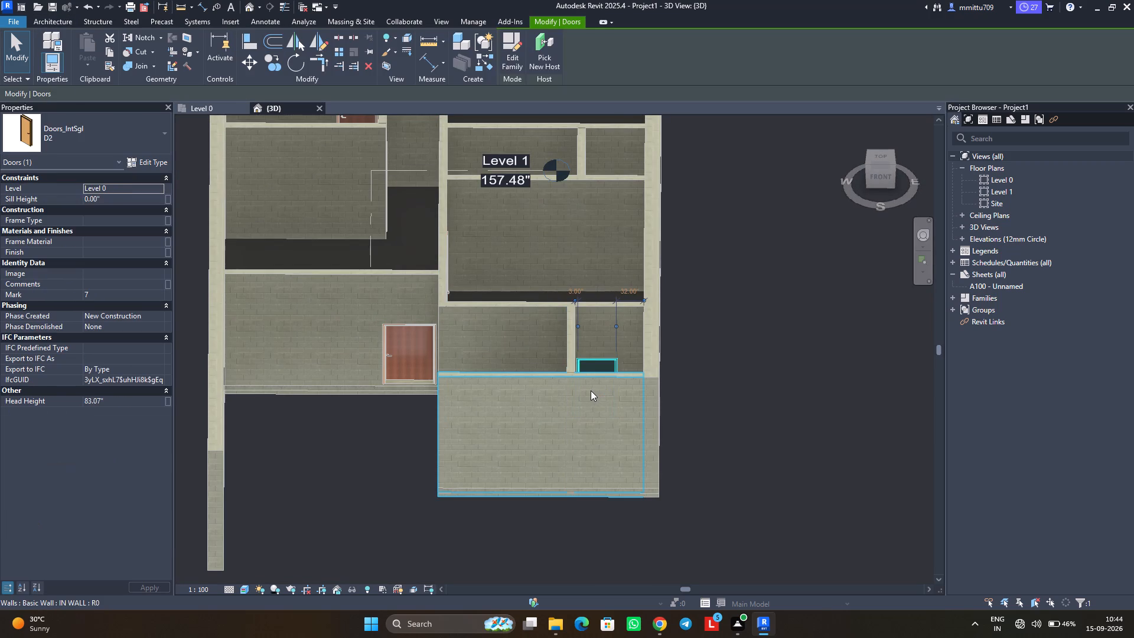
type("SA")
left_click(148, 201)
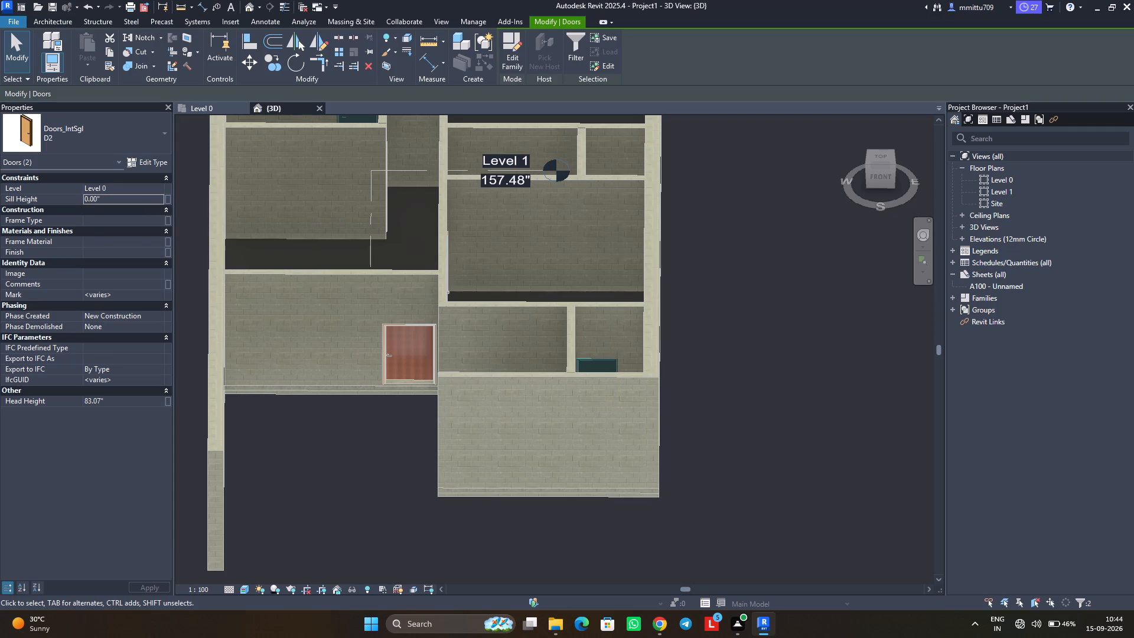
key("3")
key("shift+quotedbl")
key("Return")
left_click(327, 454)
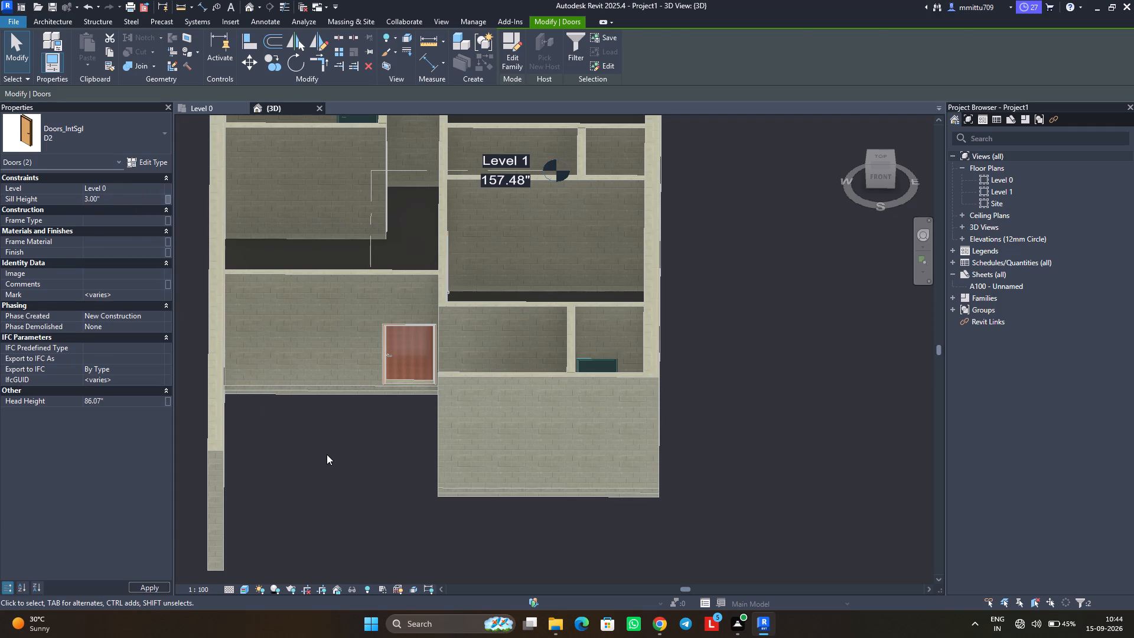
Examine in 3D how the entry door and the Level 0 floor sit against the walls around the open parking and lawn area.
middle_click_drag(332, 513, 342, 392, "shift")
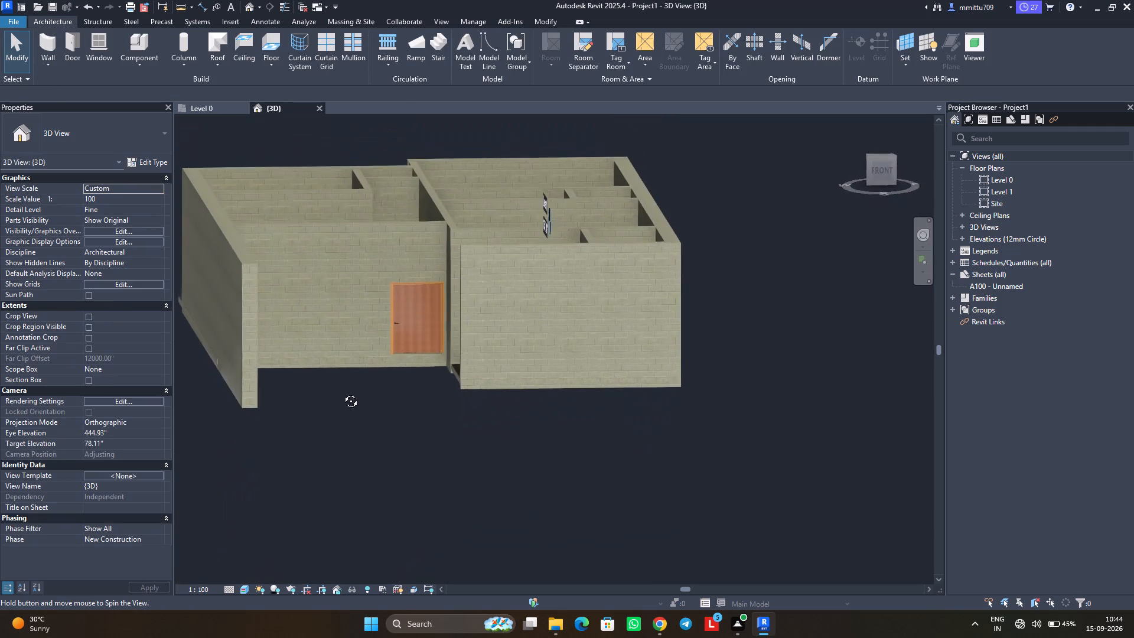
middle_click_drag(342, 392, 356, 391, "shift")
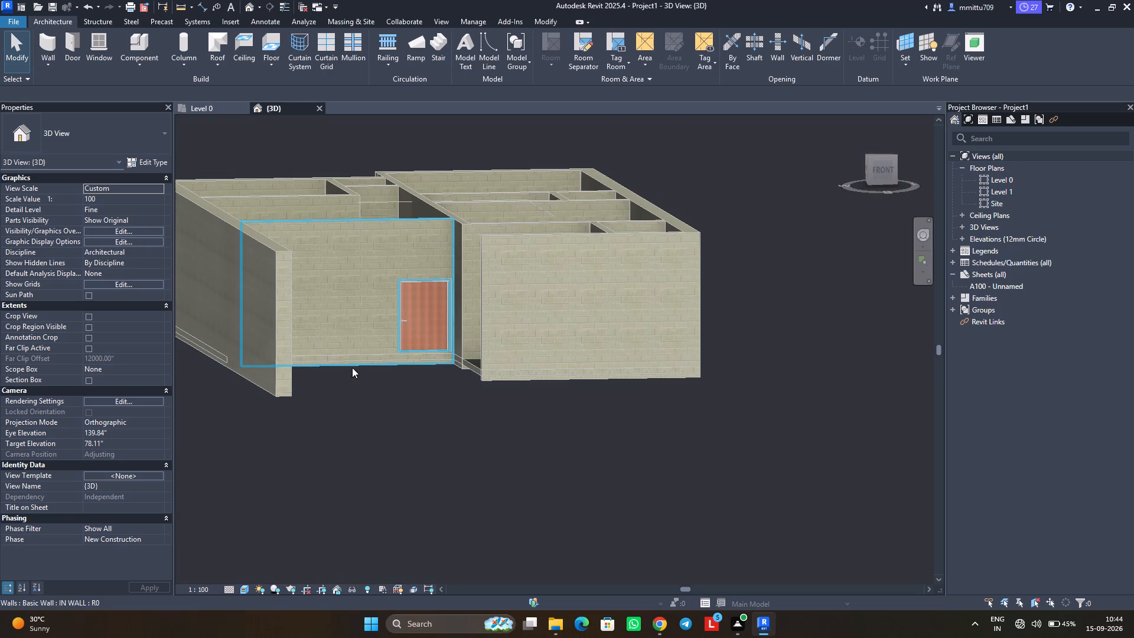
left_click(220, 356)
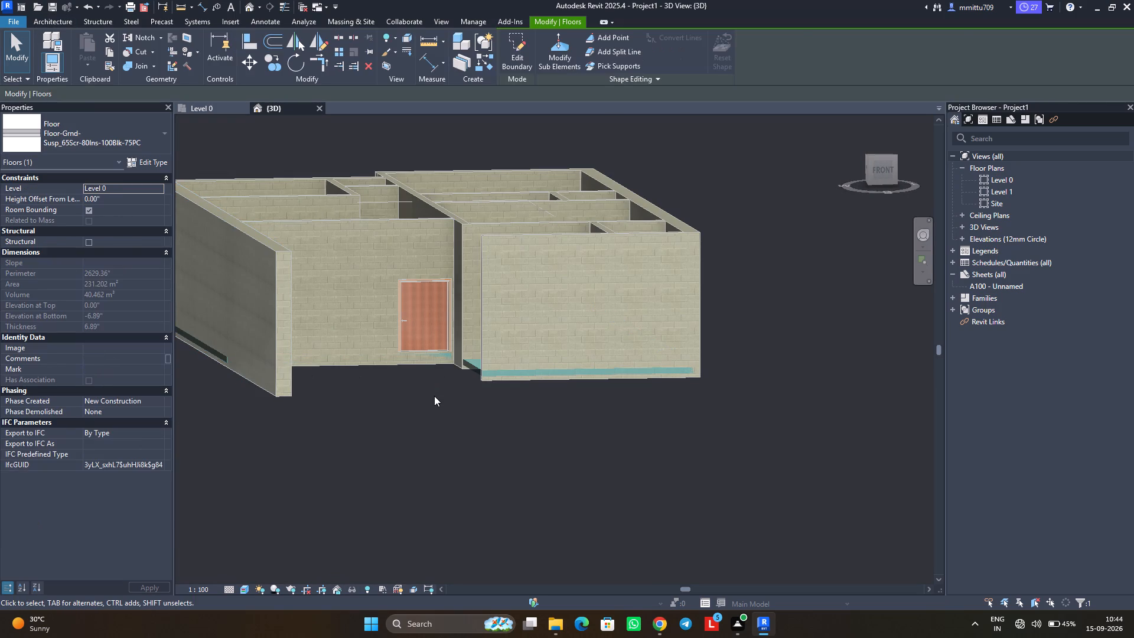
left_click(434, 396)
key("Escape")
middle_click_drag(382, 248, 395, 369, "shift")
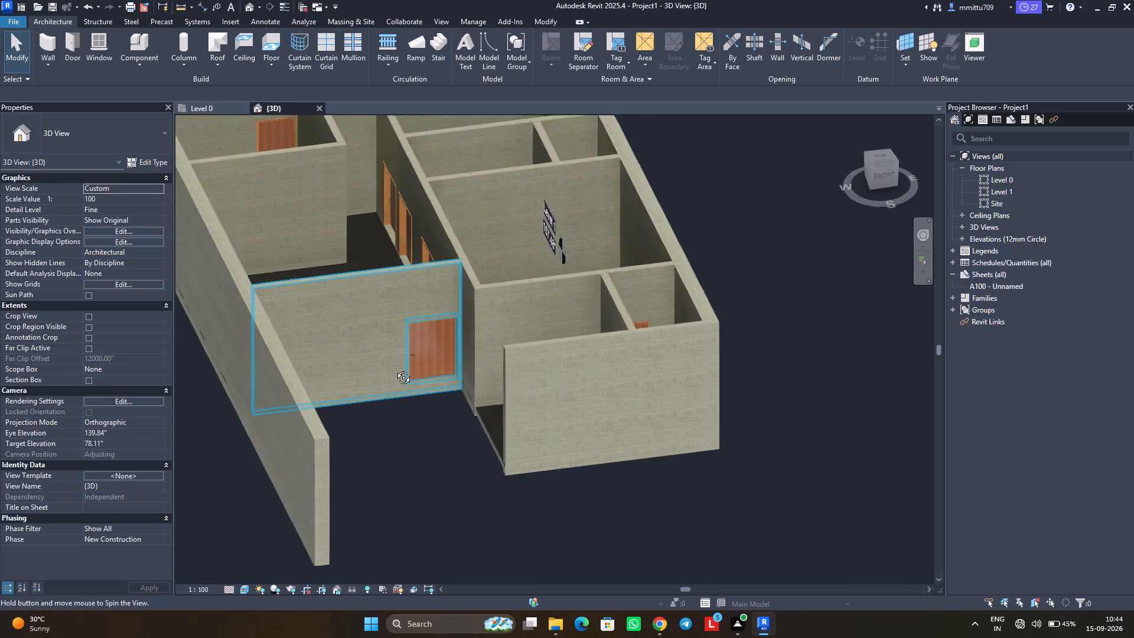
middle_click_drag(395, 369, 426, 307, "shift")
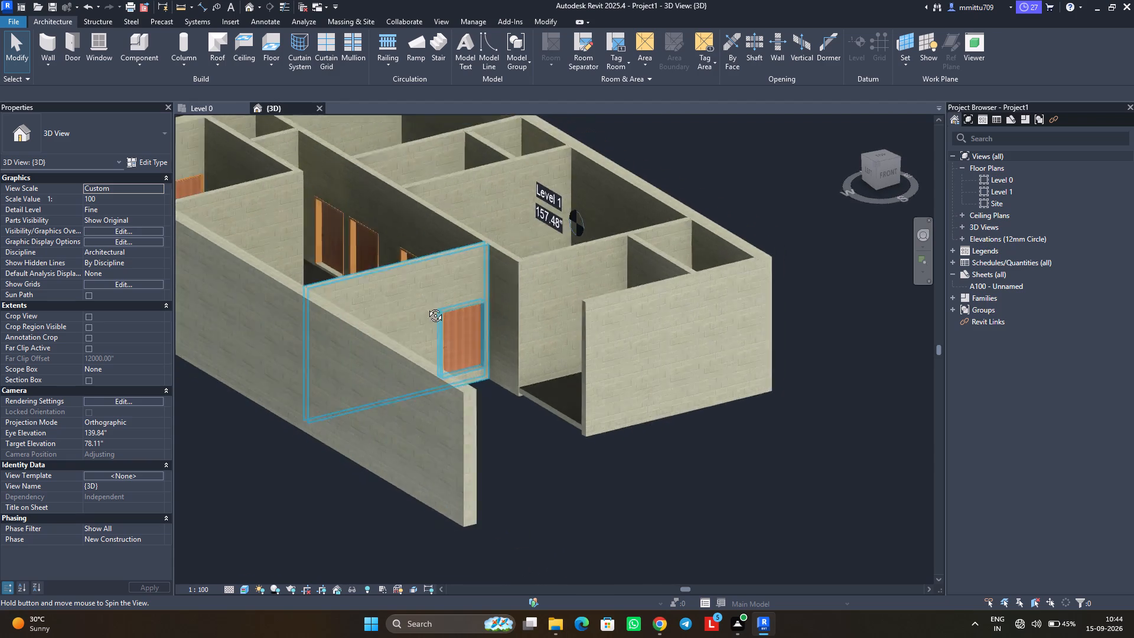
middle_click_drag(426, 307, 419, 301, "shift")
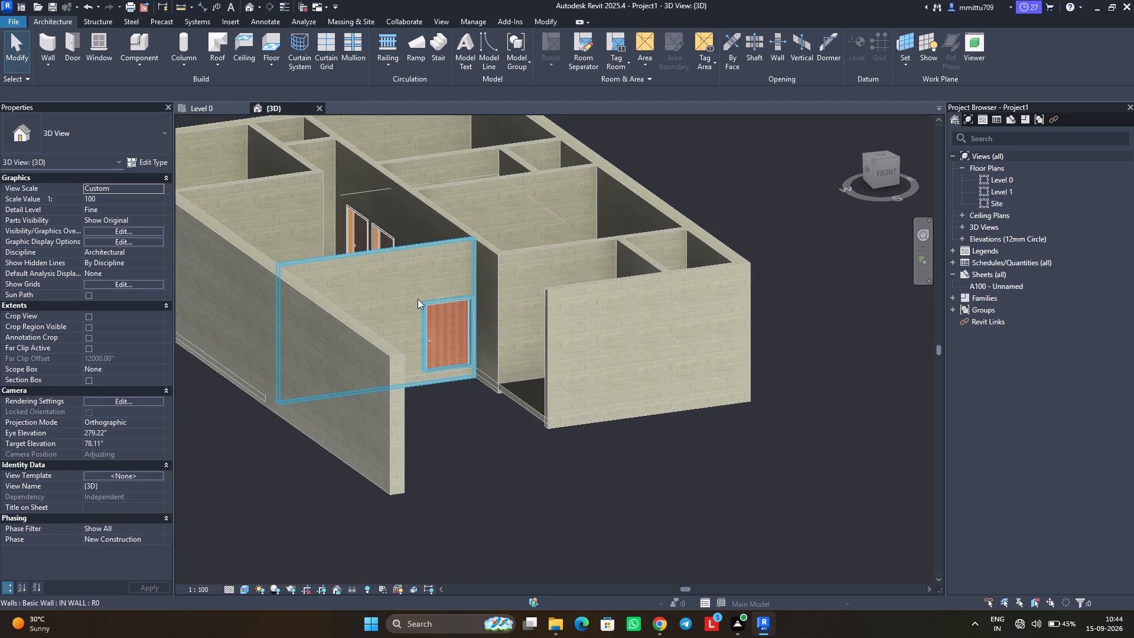
middle_click_drag(487, 411, 483, 419)
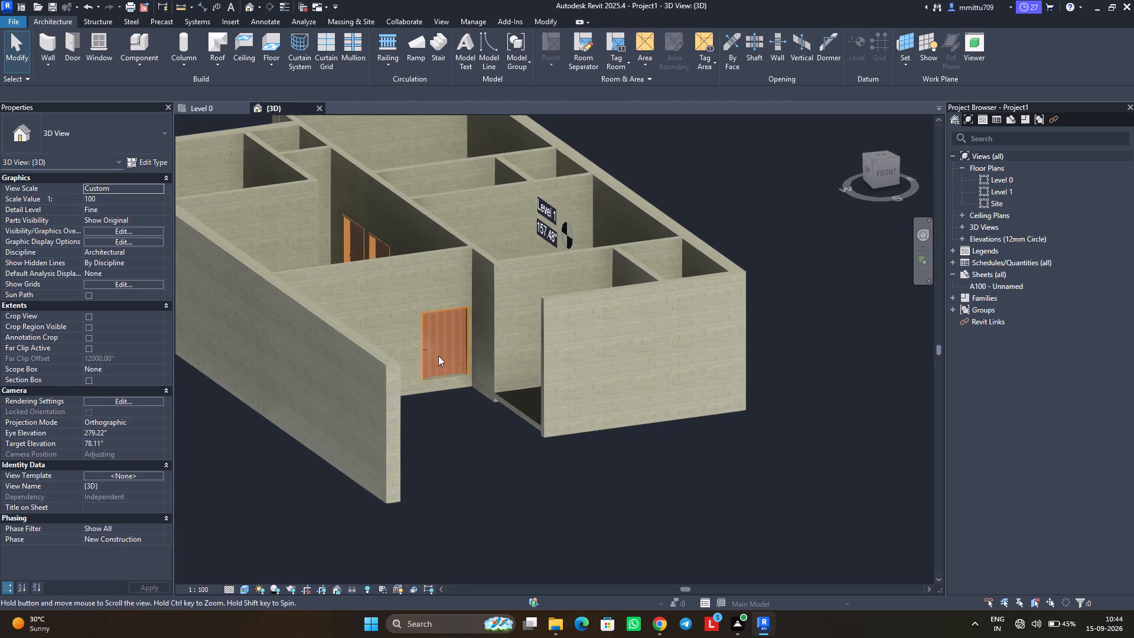
Start an architectural floor on Level 0 and sketch its boundary along the entry wall's parking-side face, from the exterior wall's outer face to the stair wall, about 267.5 inches.
left_click(194, 105)
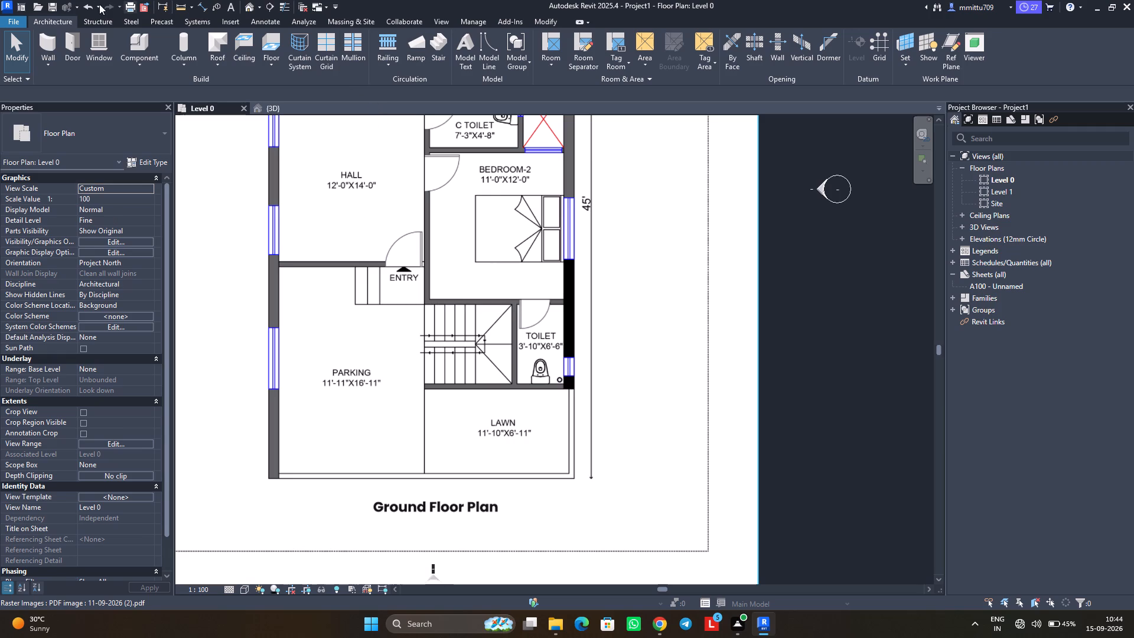
left_click(259, 60)
left_click(280, 80)
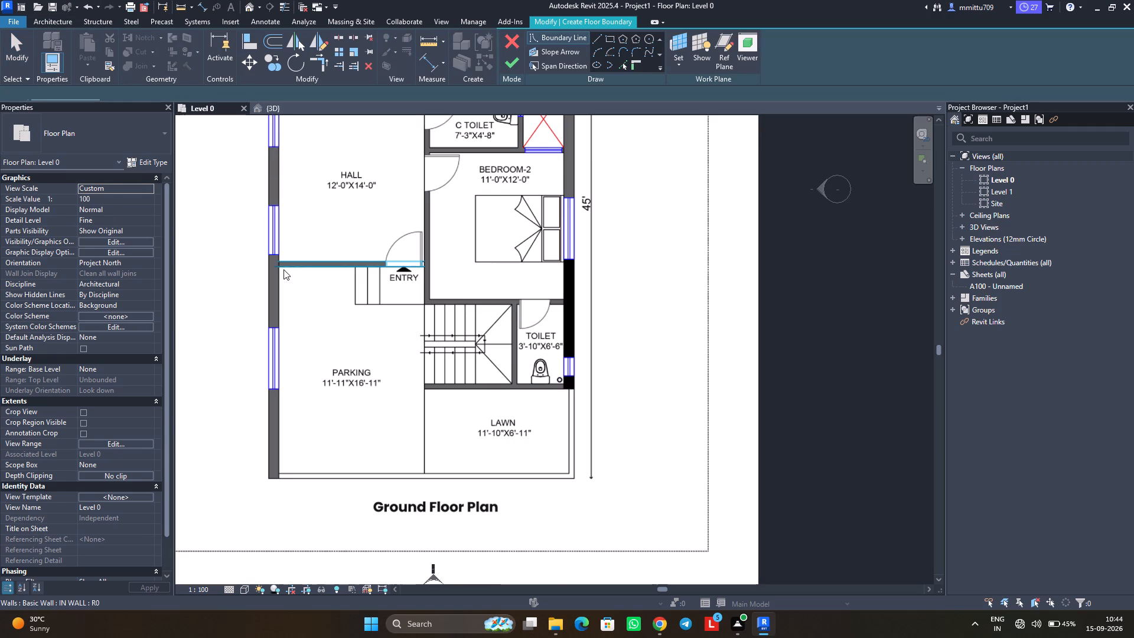
scroll(283, 269, "up", 4)
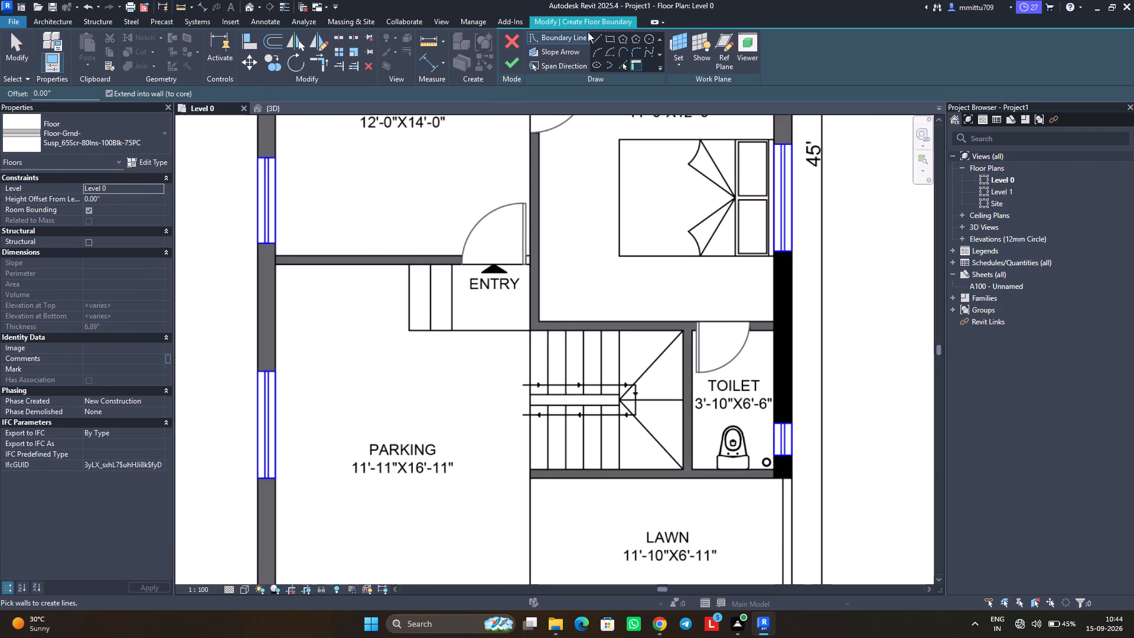
left_click(596, 36)
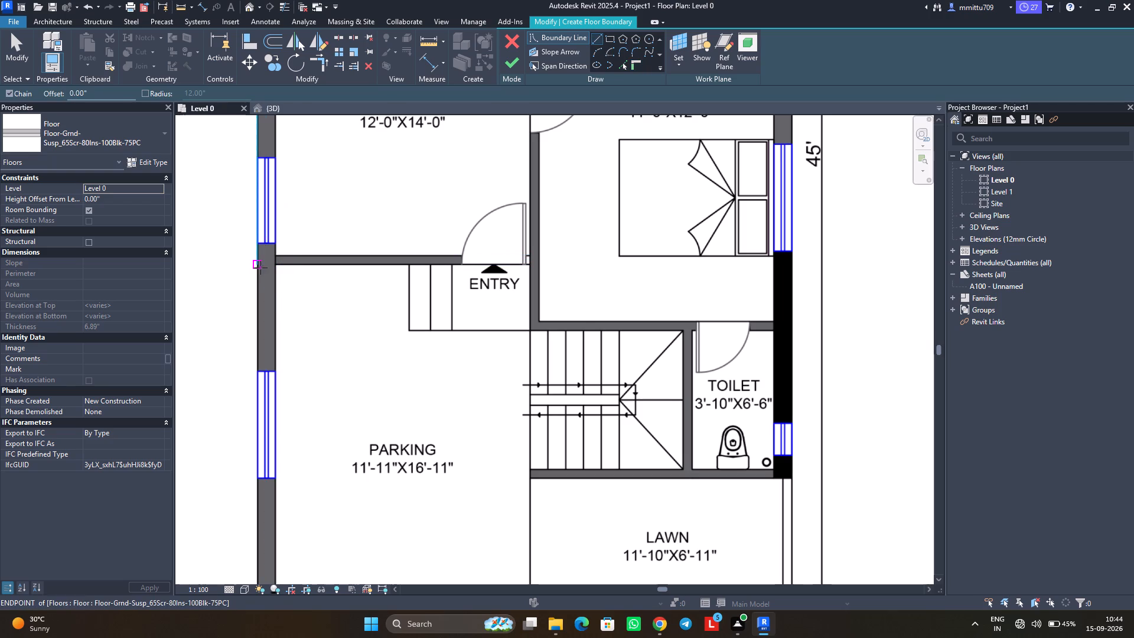
left_click(256, 268)
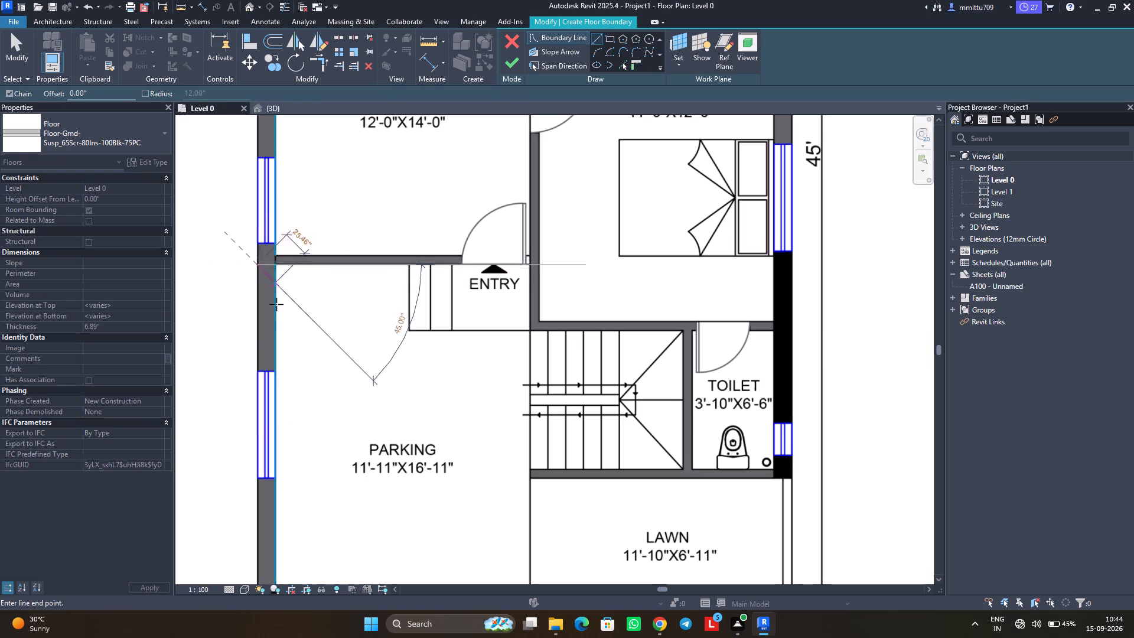
scroll(254, 398, "down", 1)
middle_click_drag(254, 398, 259, 323)
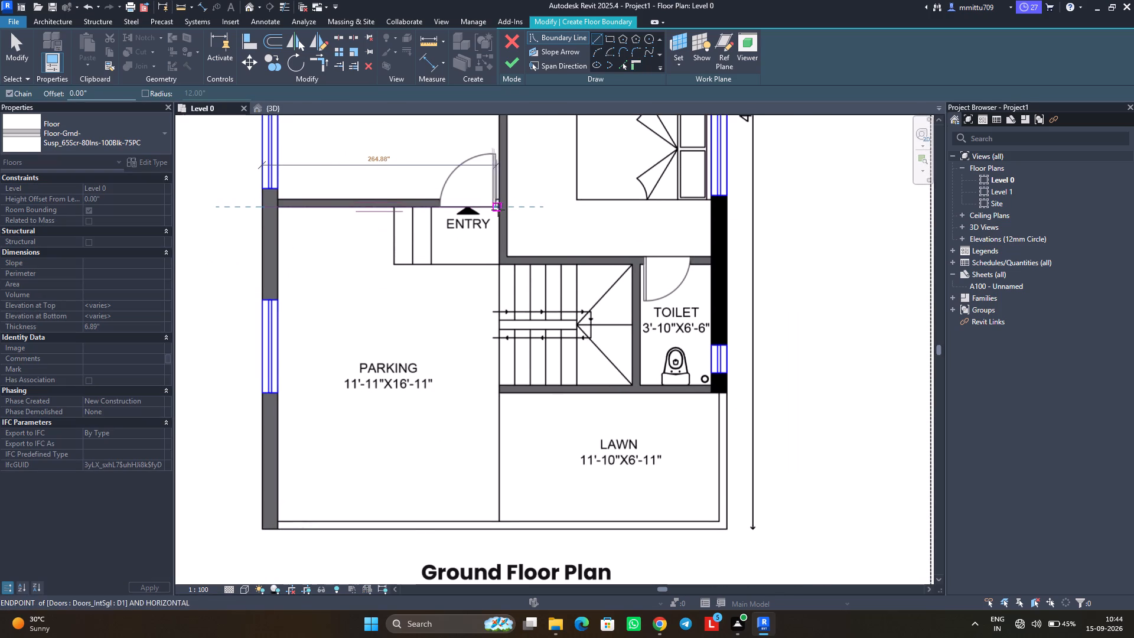
scroll(498, 209, "down", 1)
scroll(498, 209, "up", 1)
scroll(498, 209, "down", 1)
scroll(498, 209, "up", 5)
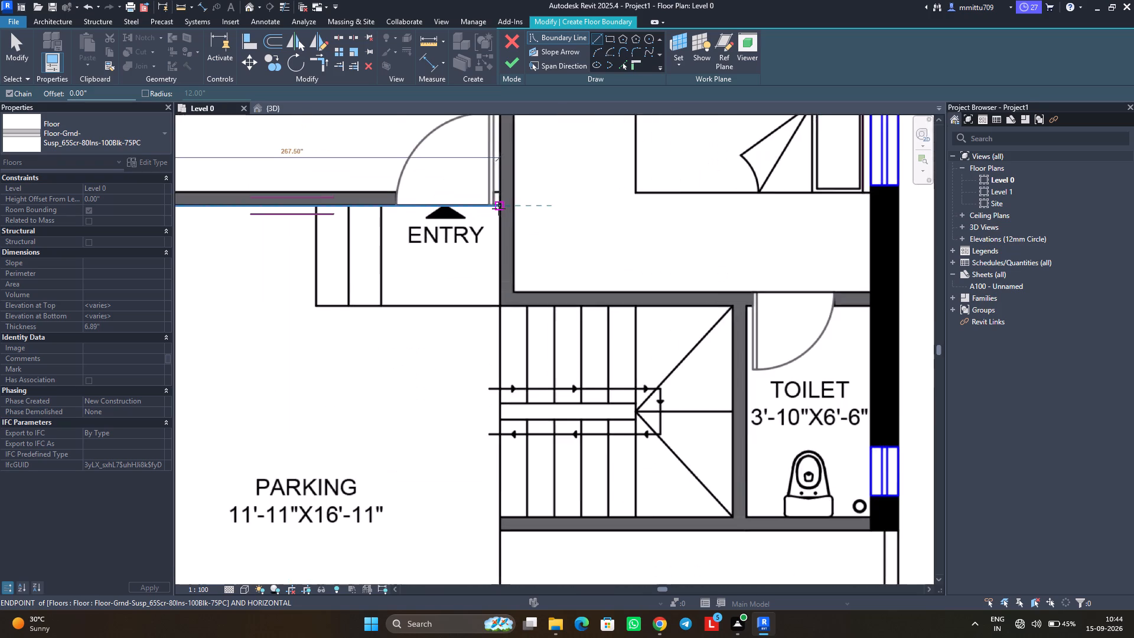
scroll(498, 209, "up", 3)
left_click(500, 203)
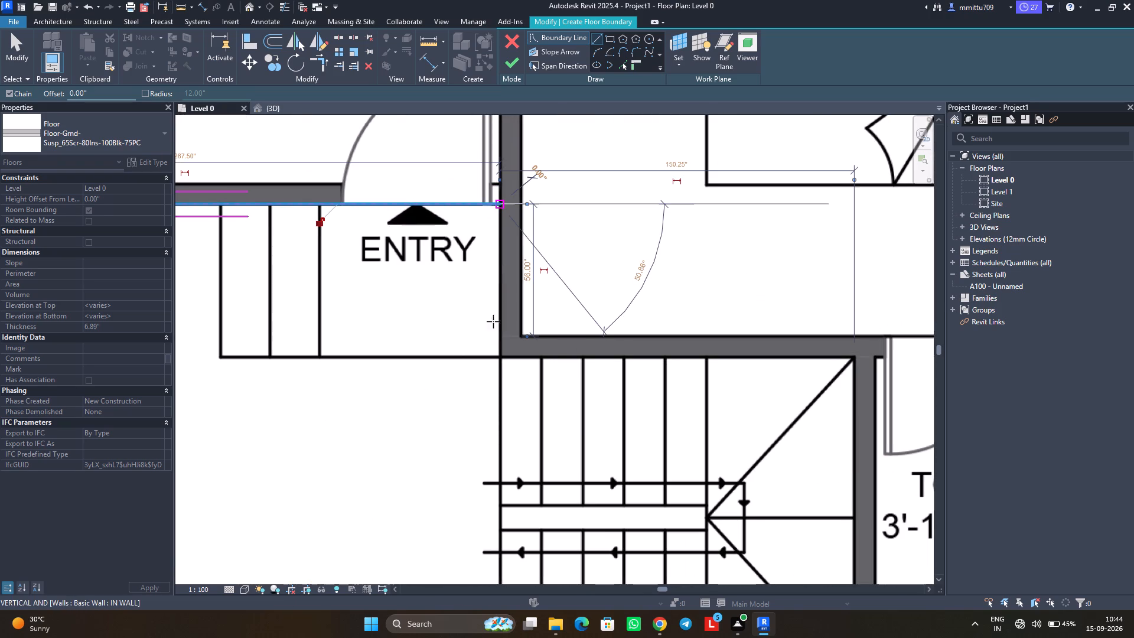
Continue the floor boundary along the staircase's parking side and the lawn-side wall to the outer face of the toilet's exterior wall.
middle_click_drag(500, 437, 499, 244)
scroll(500, 390, "down", 1)
scroll(499, 244, "up", 1)
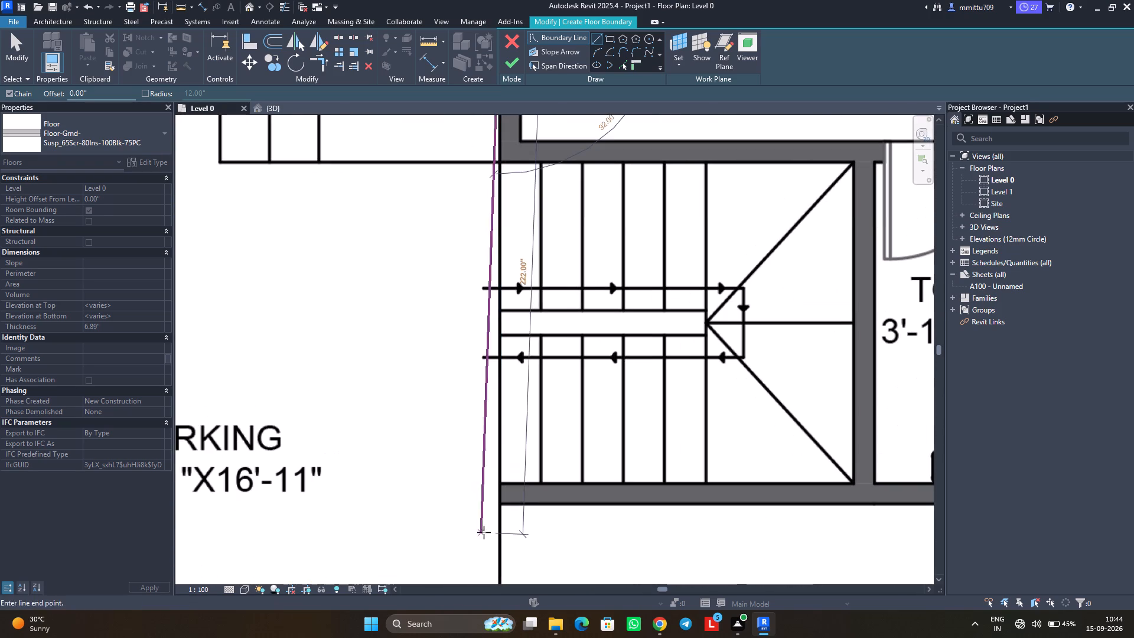
middle_click_drag(496, 513, 489, 330)
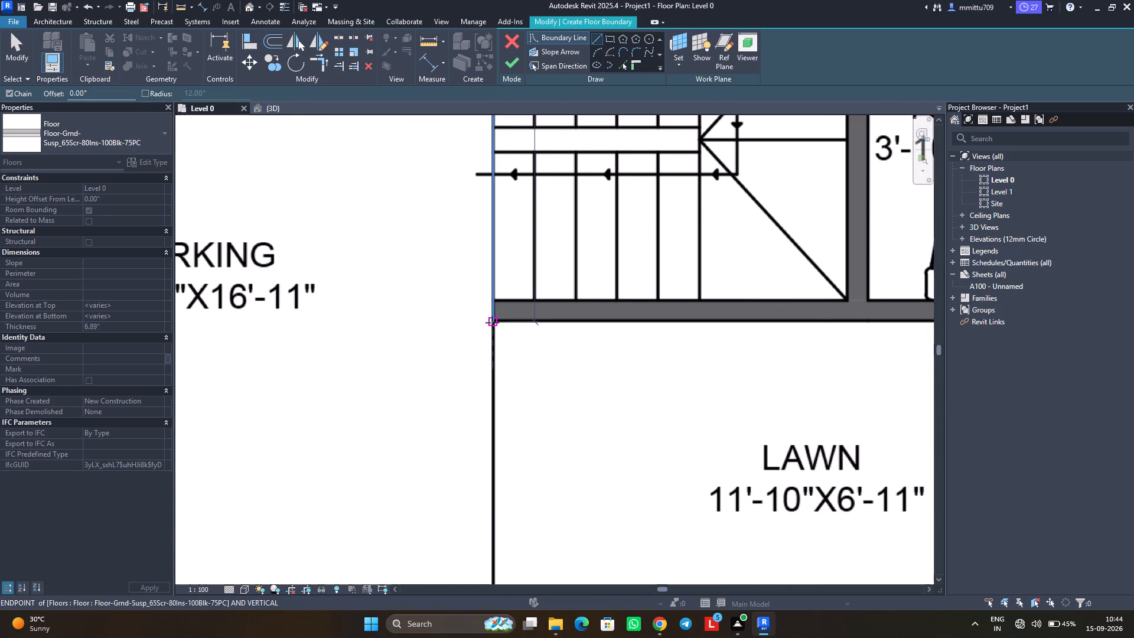
left_click(492, 323)
middle_click_drag(651, 320, 397, 313)
scroll(606, 321, "down", 1)
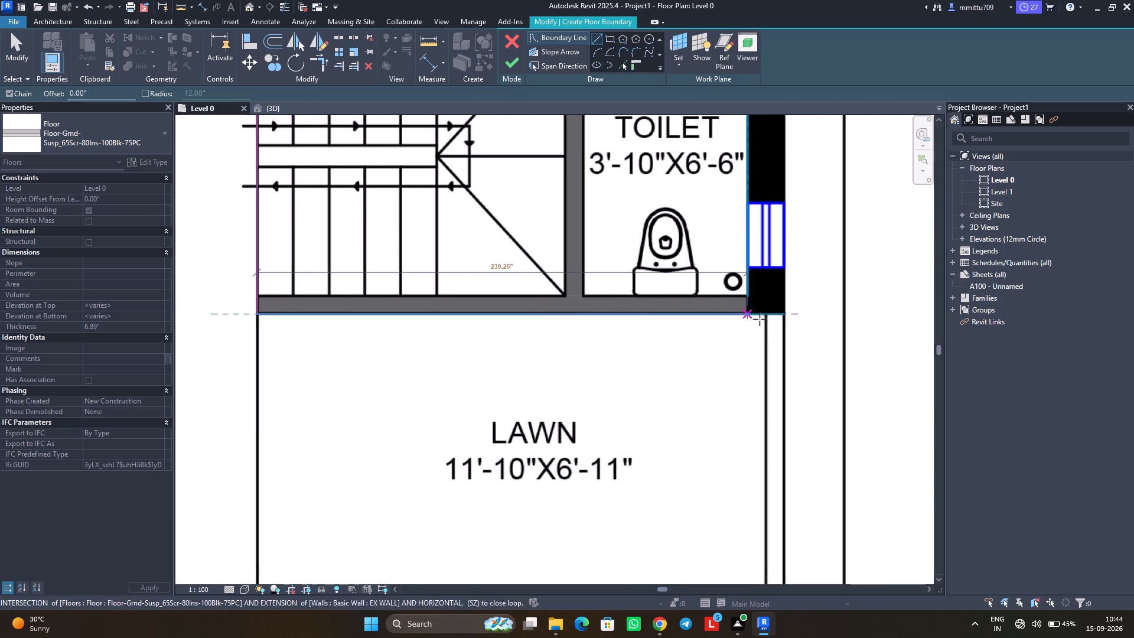
left_click(782, 314)
Sketch the boundary line along the lawn's outer side to the plan's front corner, about 150 inches long.
middle_click_drag(788, 481, 770, 212)
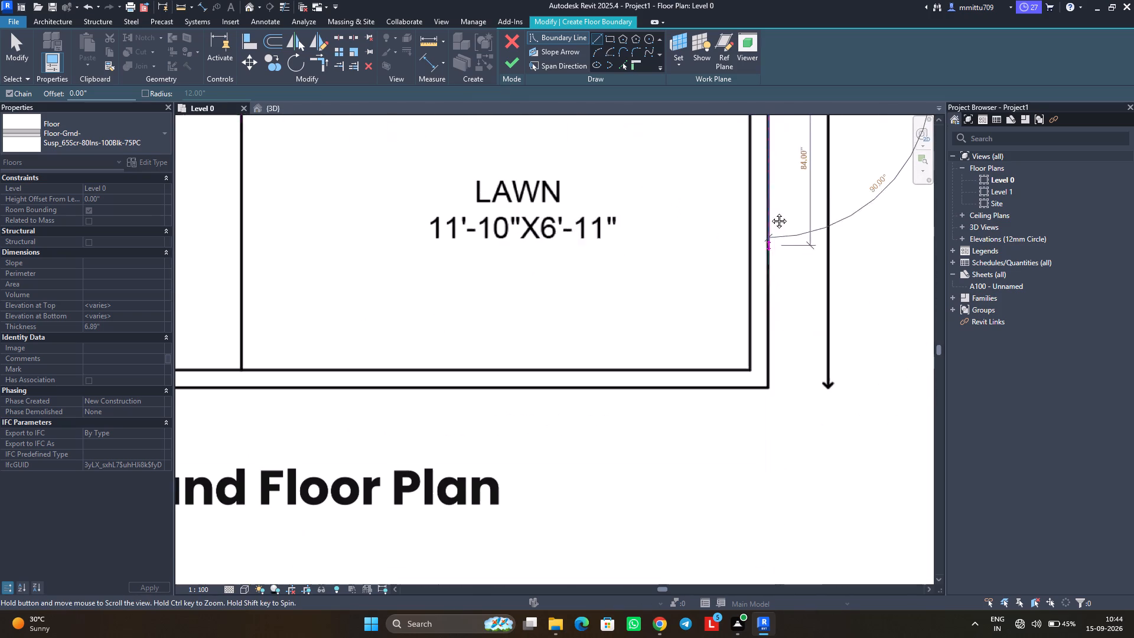
middle_click_drag(770, 212, 770, 211)
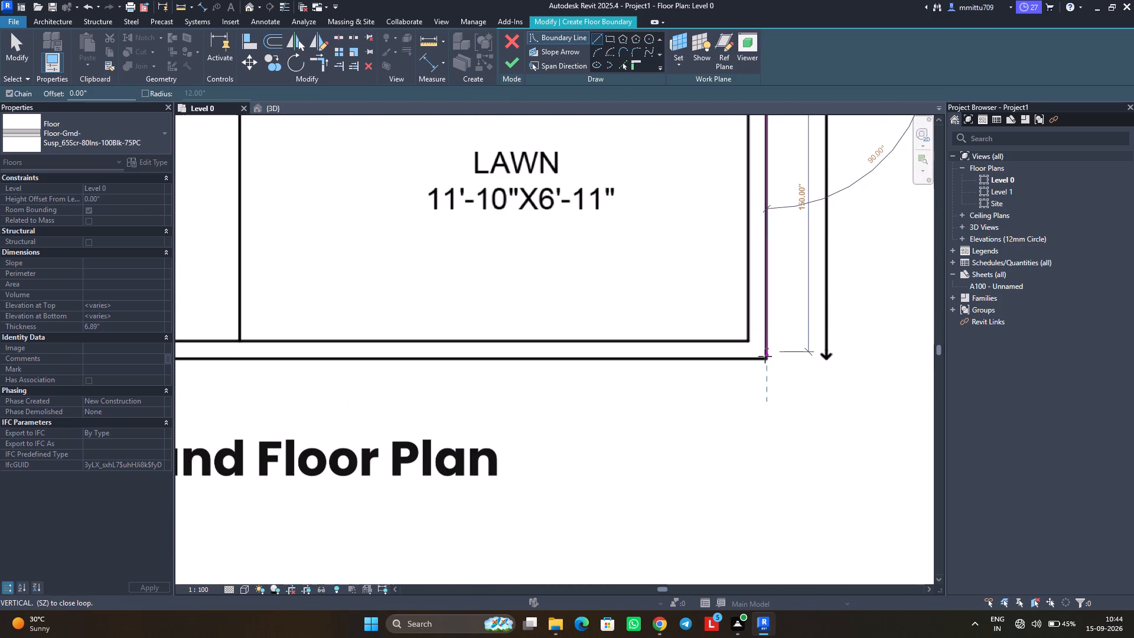
scroll(765, 357, "up", 6)
scroll(765, 357, "down", 1)
scroll(765, 357, "up", 2)
scroll(765, 357, "down", 1)
scroll(765, 357, "up", 1)
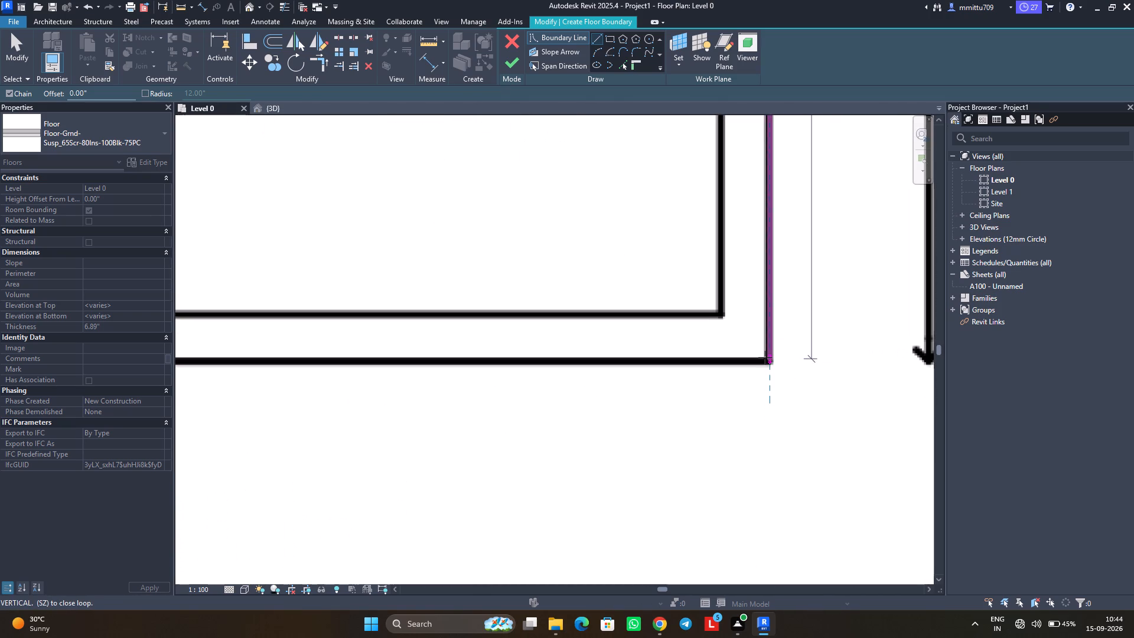
scroll(765, 357, "up", 1)
scroll(765, 357, "down", 1)
scroll(765, 357, "up", 2)
left_click(770, 362)
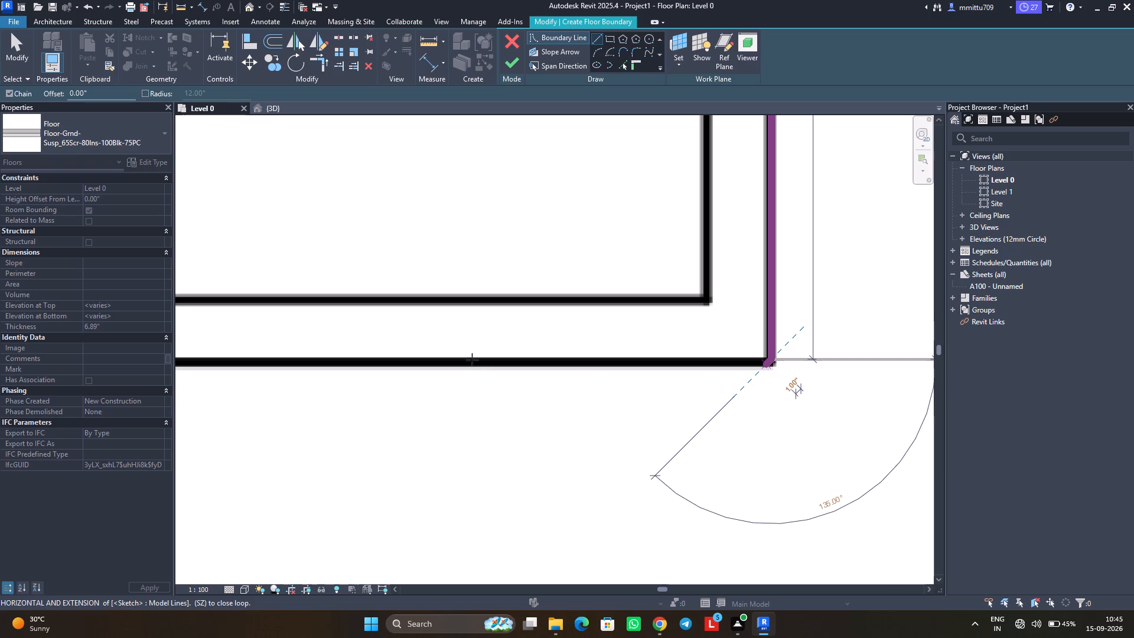
Sketch the front boundary line across the lawn and parking to the outer corner of the parking's exterior wall.
middle_click_drag(264, 356, 267, 356)
scroll(265, 356, "down", 1)
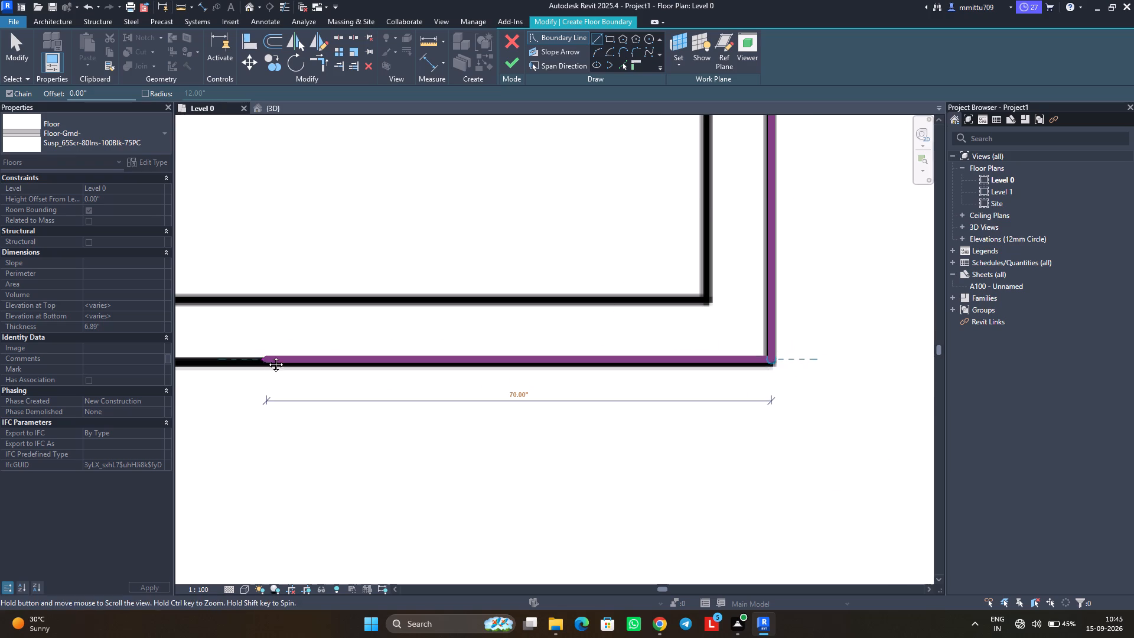
middle_click_drag(267, 356, 502, 359)
scroll(502, 359, "up", 1)
middle_click_drag(297, 346, 527, 359)
scroll(396, 361, "down", 9)
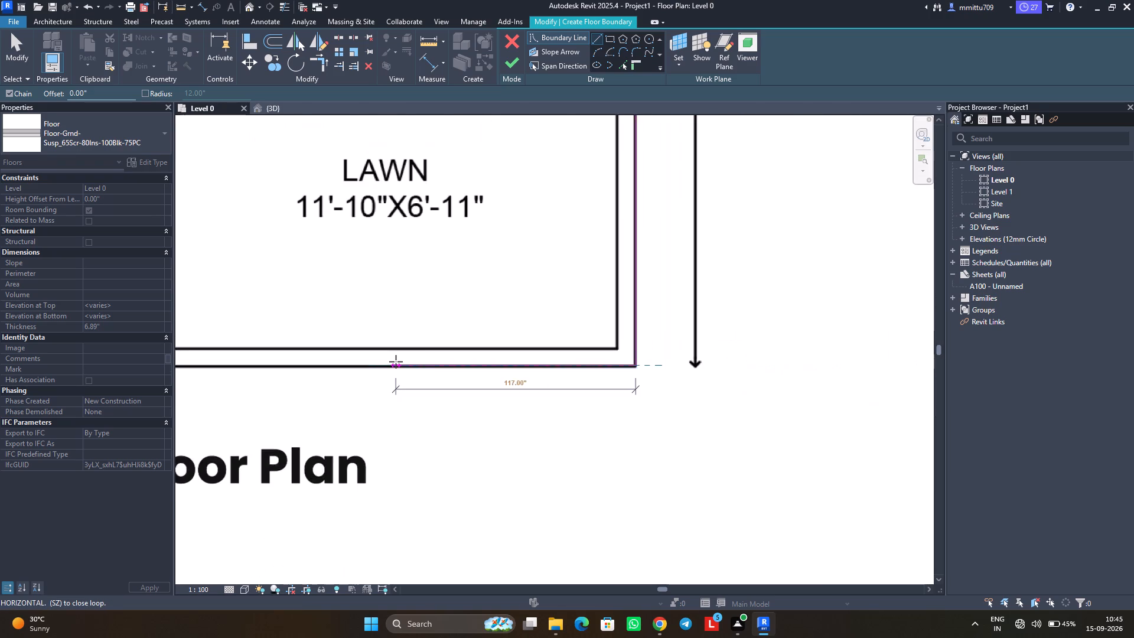
scroll(396, 362, "down", 4)
middle_click_drag(348, 363, 519, 372)
middle_click_drag(362, 367, 545, 373)
middle_click_drag(428, 361, 522, 367)
scroll(522, 367, "up", 1)
scroll(370, 392, "up", 1)
scroll(370, 392, "down", 1)
scroll(370, 392, "up", 14)
scroll(327, 389, "down", 1)
scroll(313, 386, "up", 3)
middle_click_drag(274, 385, 370, 390)
scroll(370, 390, "up", 1)
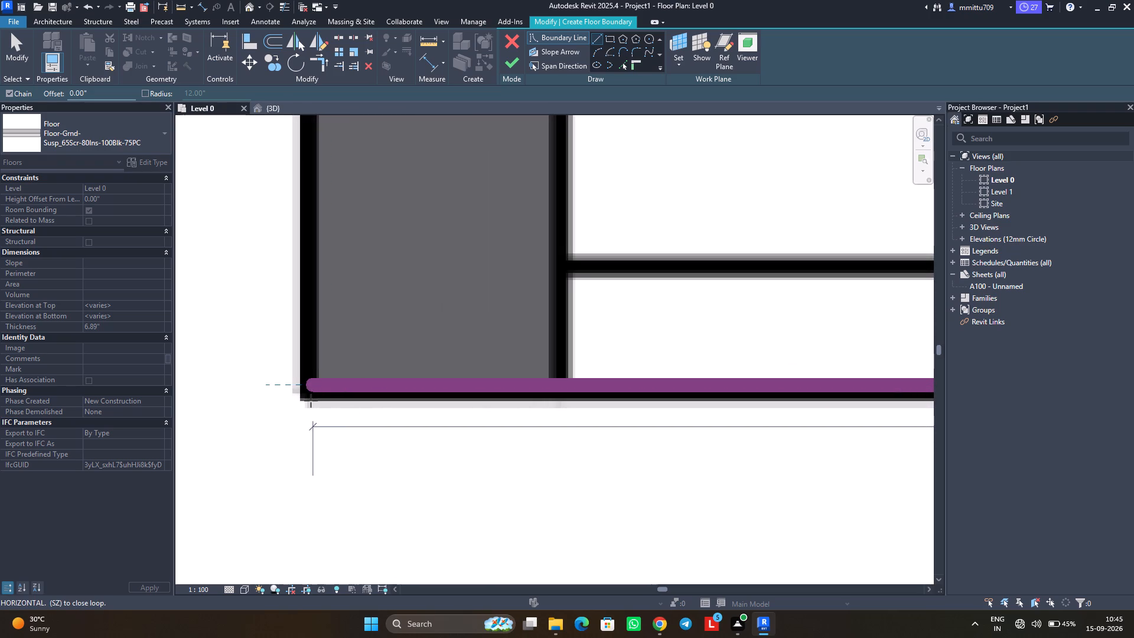
left_click(310, 401)
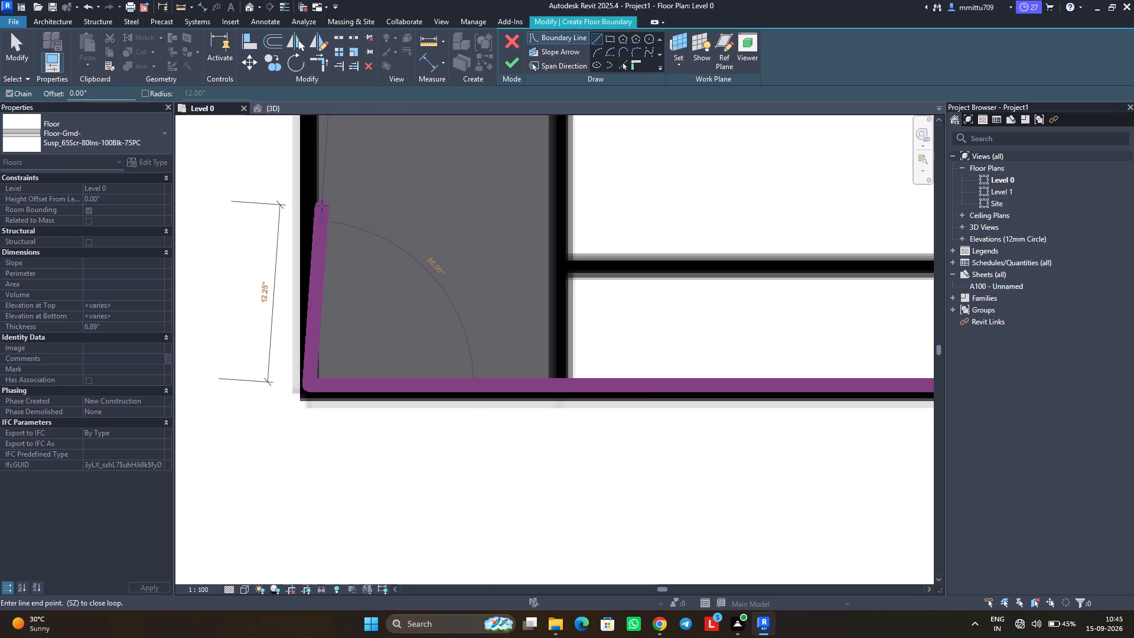
Close the floor boundary along the outer face of the parking's exterior wall up to the entry-wall line, and finish the floor sketch.
middle_click_drag(315, 203, 285, 334)
scroll(283, 311, "down", 3)
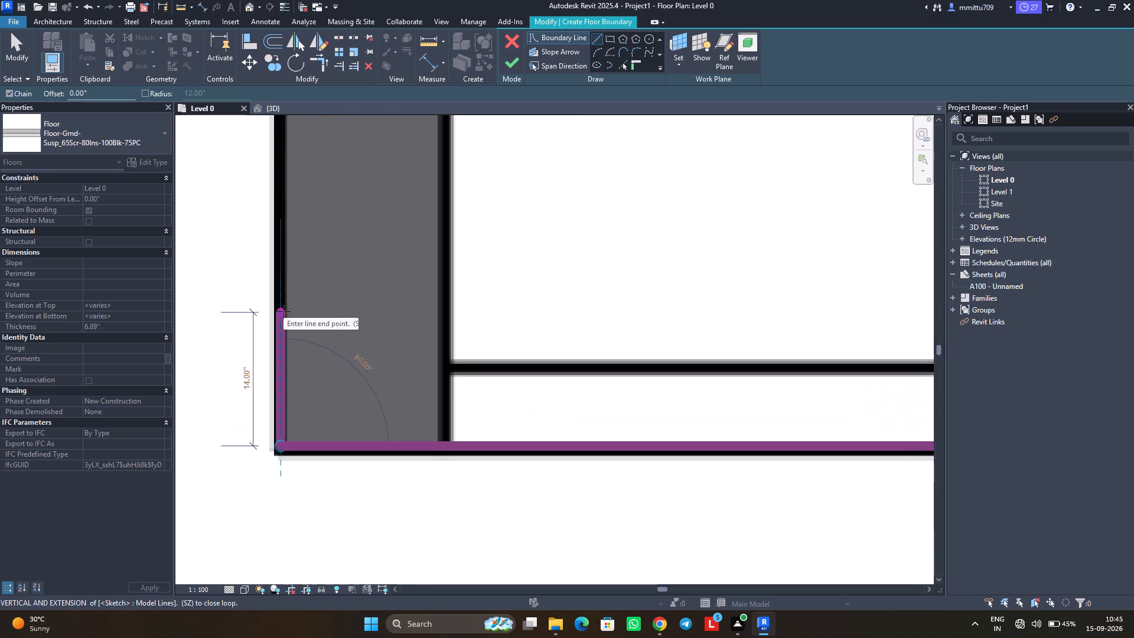
scroll(283, 311, "down", 9)
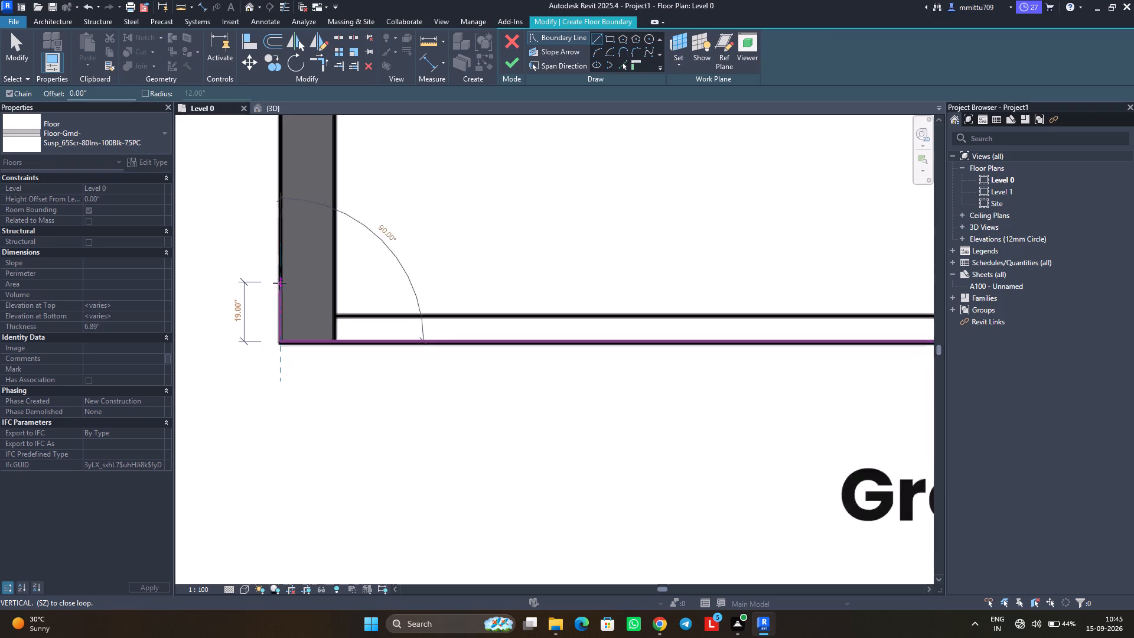
scroll(279, 283, "down", 2)
middle_click_drag(279, 283, 266, 367)
scroll(279, 289, "down", 1)
scroll(266, 358, "up", 1)
middle_click_drag(275, 200, 268, 341)
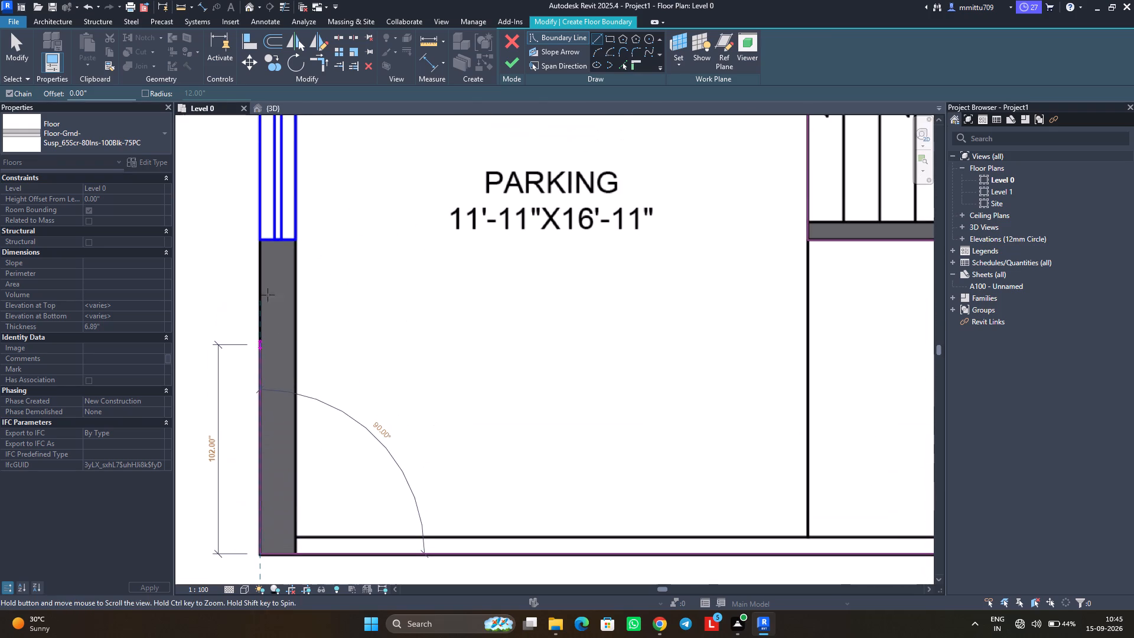
middle_click_drag(262, 184, 245, 357)
scroll(262, 185, "down", 1)
scroll(245, 337, "up", 1)
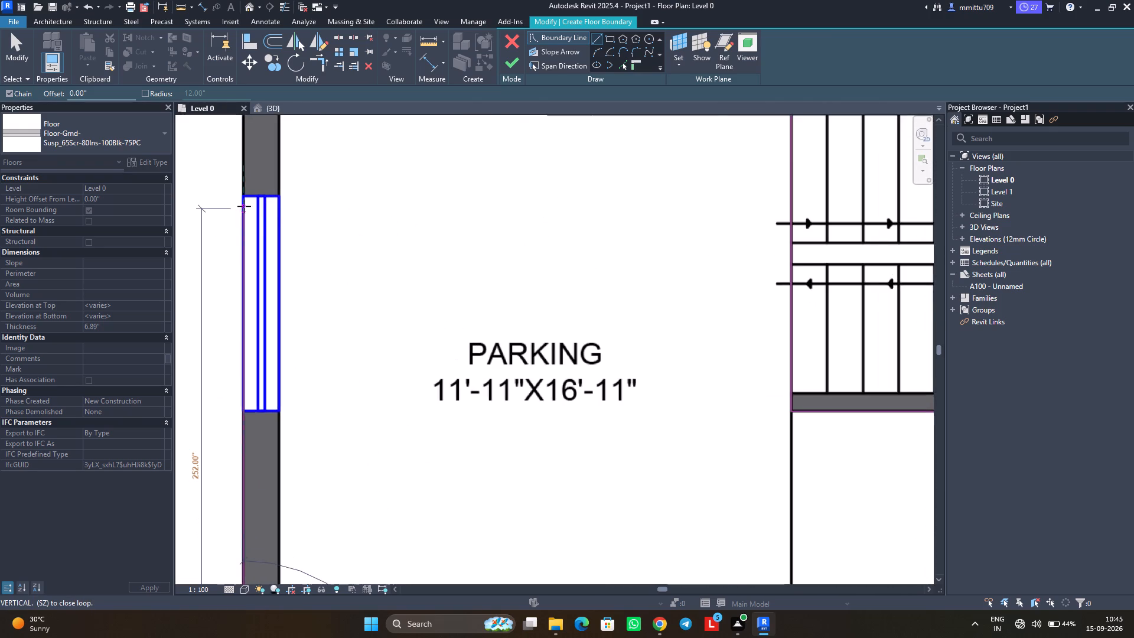
scroll(244, 206, "down", 2)
scroll(244, 206, "up", 1)
scroll(244, 206, "down", 4)
middle_click_drag(243, 186, 239, 380)
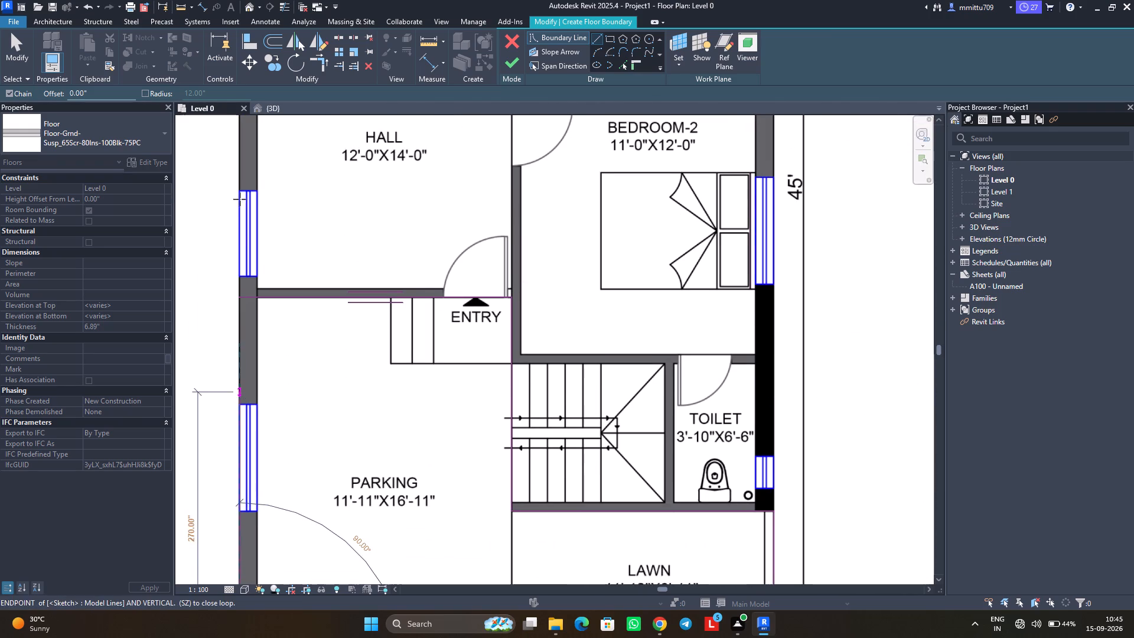
middle_click_drag(241, 181, 236, 305)
scroll(240, 281, "down", 3)
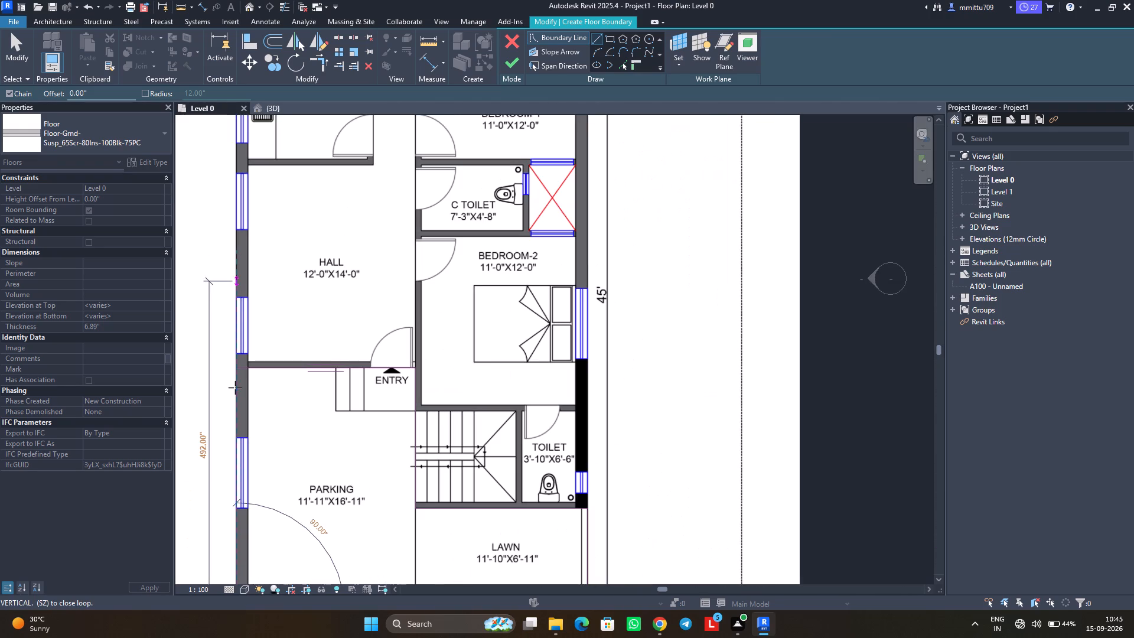
scroll(237, 380, "up", 8)
scroll(239, 363, "down", 2)
scroll(239, 363, "up", 9)
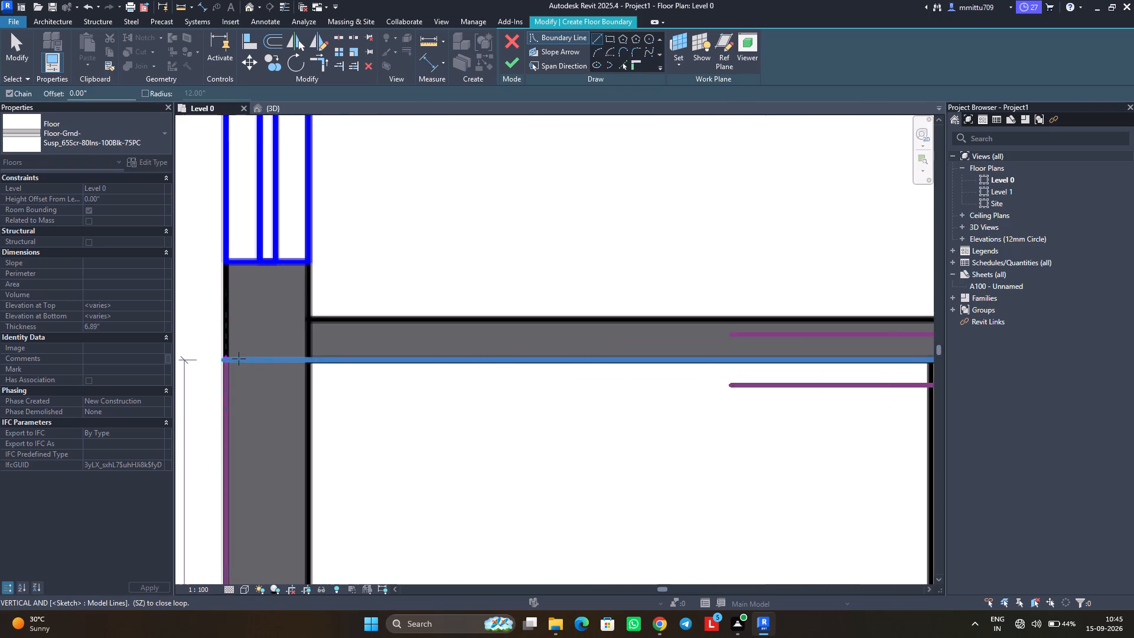
scroll(239, 359, "up", 2)
left_click(215, 363)
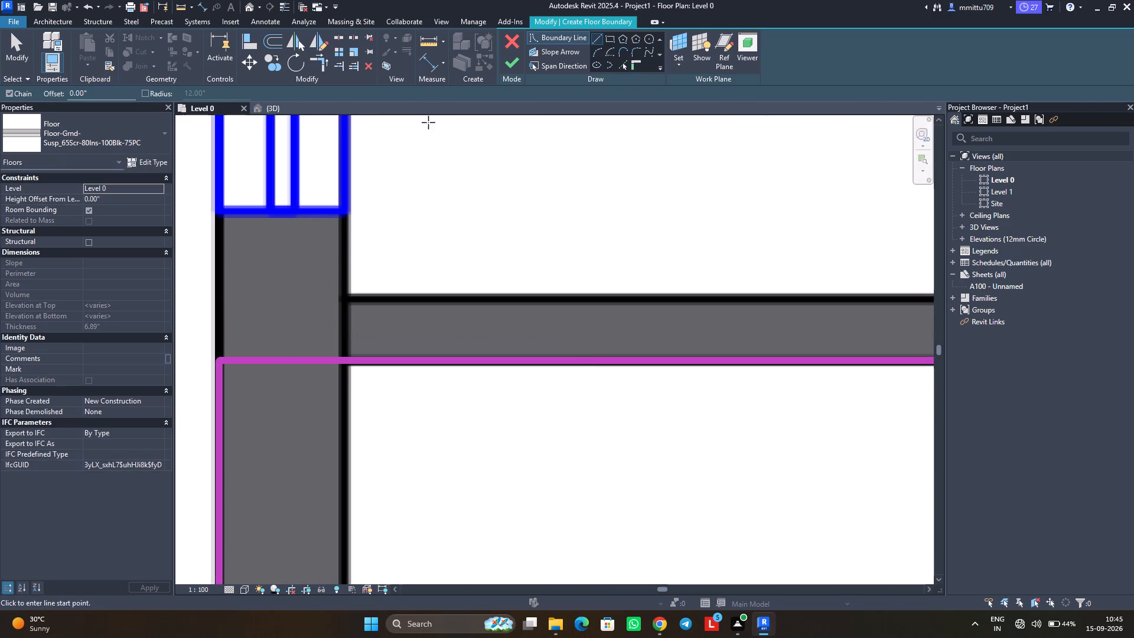
left_click(511, 60)
In the 3D view, set the parking and lawn floor's height offset from Level 0 to -12".
scroll(363, 349, "down", 4)
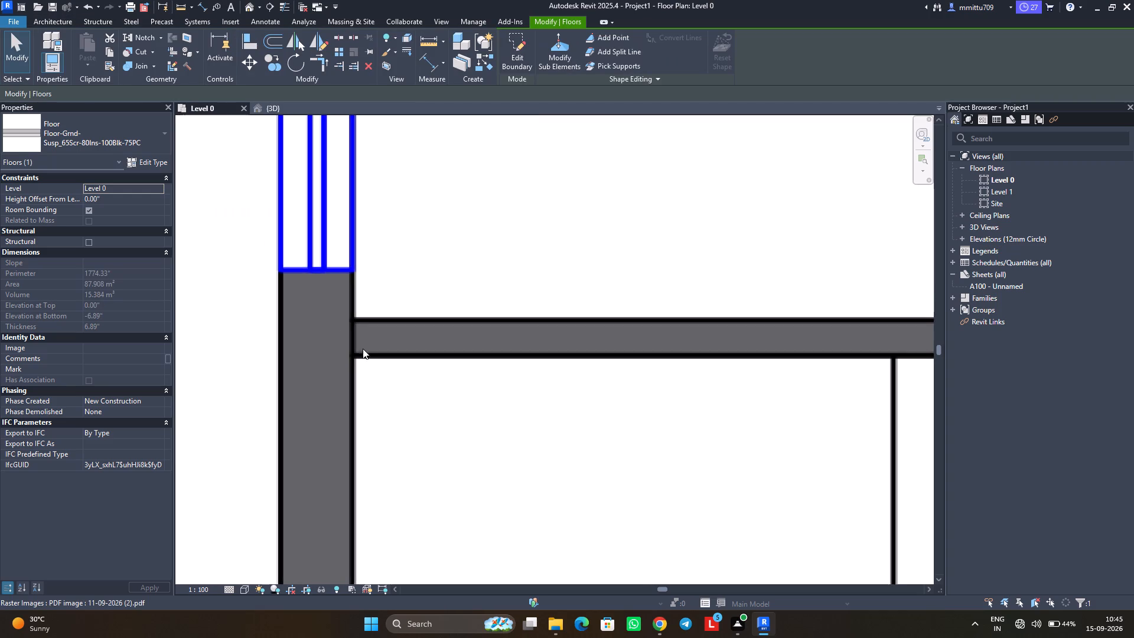
left_click(292, 108)
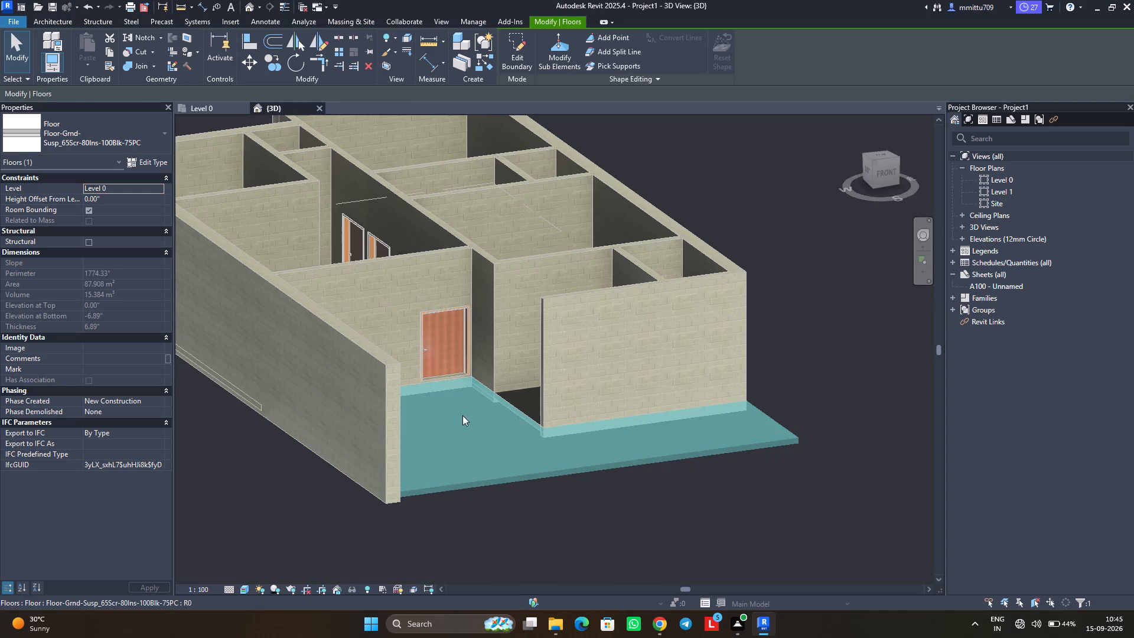
left_click(262, 496)
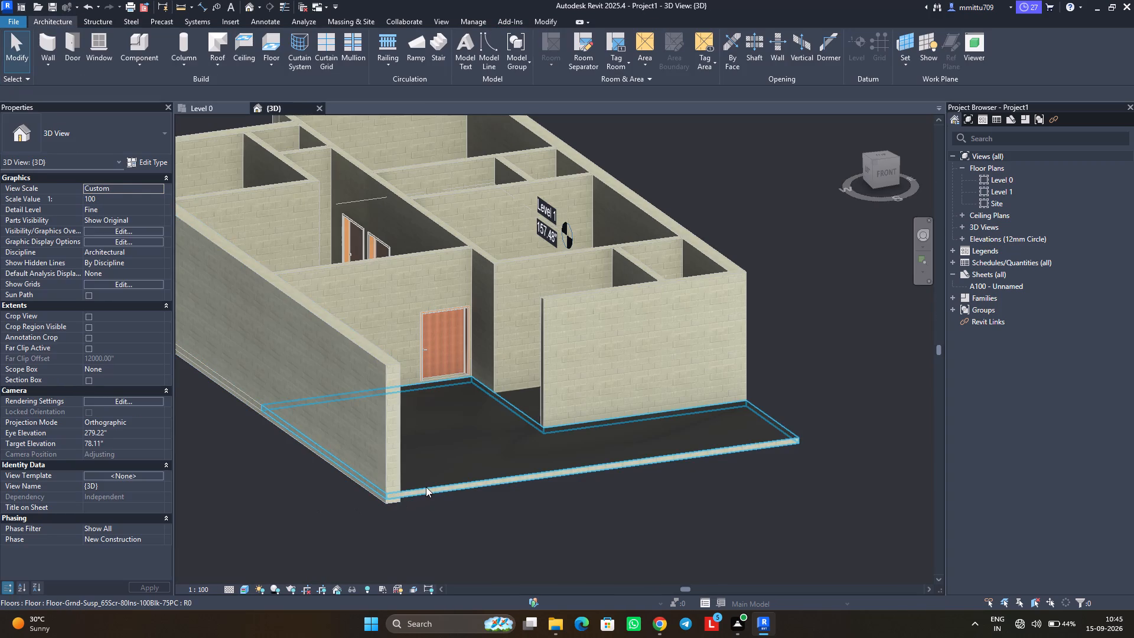
left_click(426, 487)
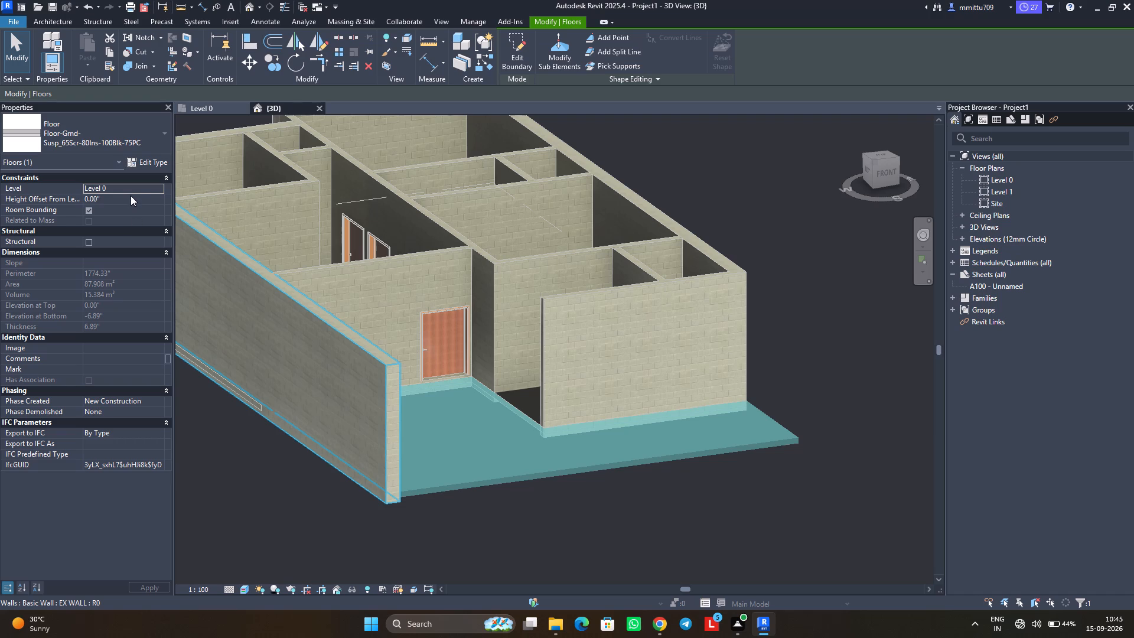
left_click(131, 198)
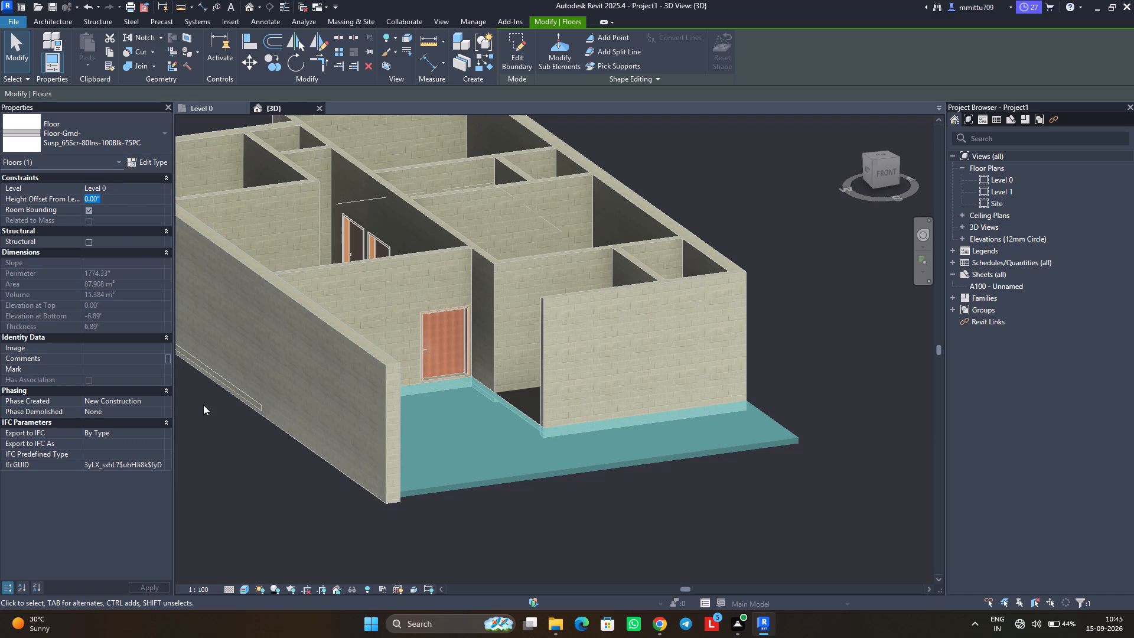
key("minus")
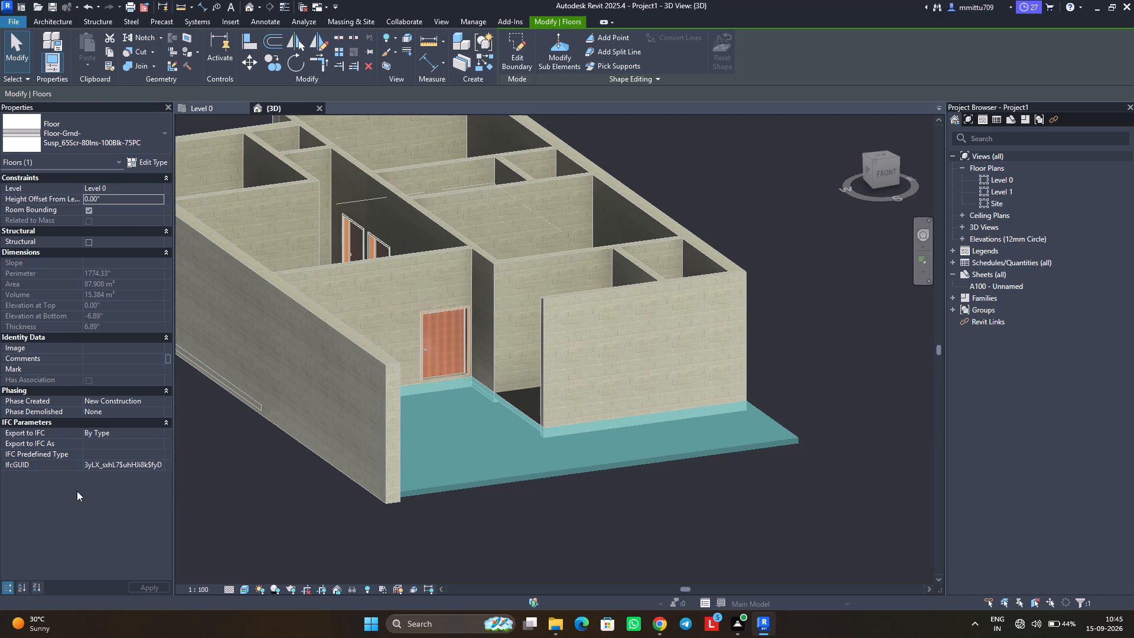
key("1")
key("2")
key("shift+quotedbl")
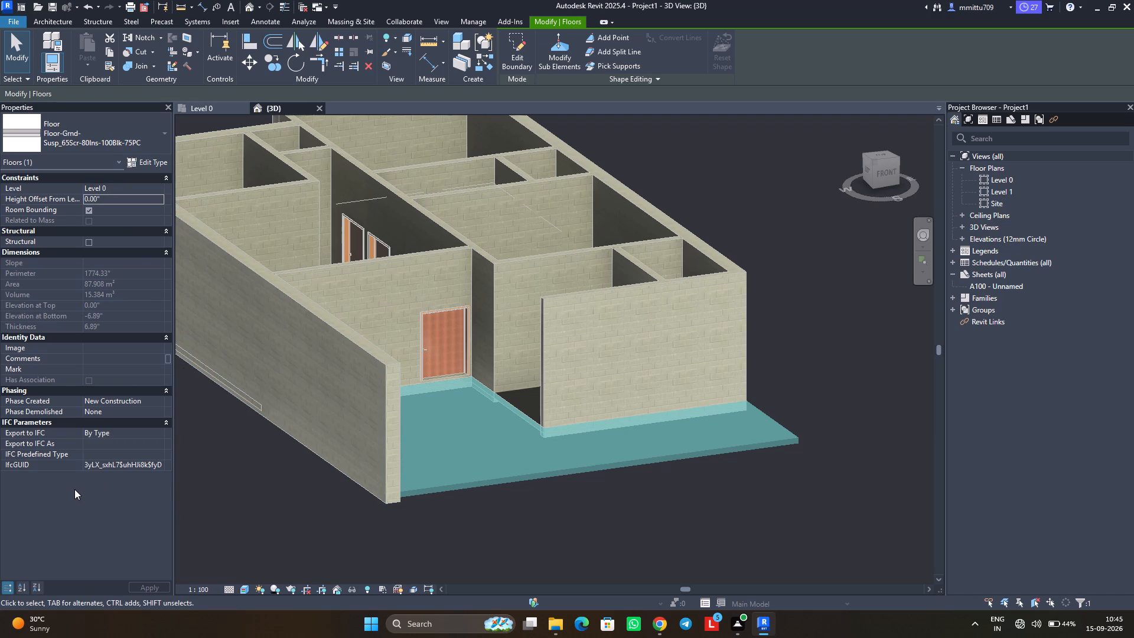
left_click(149, 196)
left_click(243, 450)
left_click(452, 487)
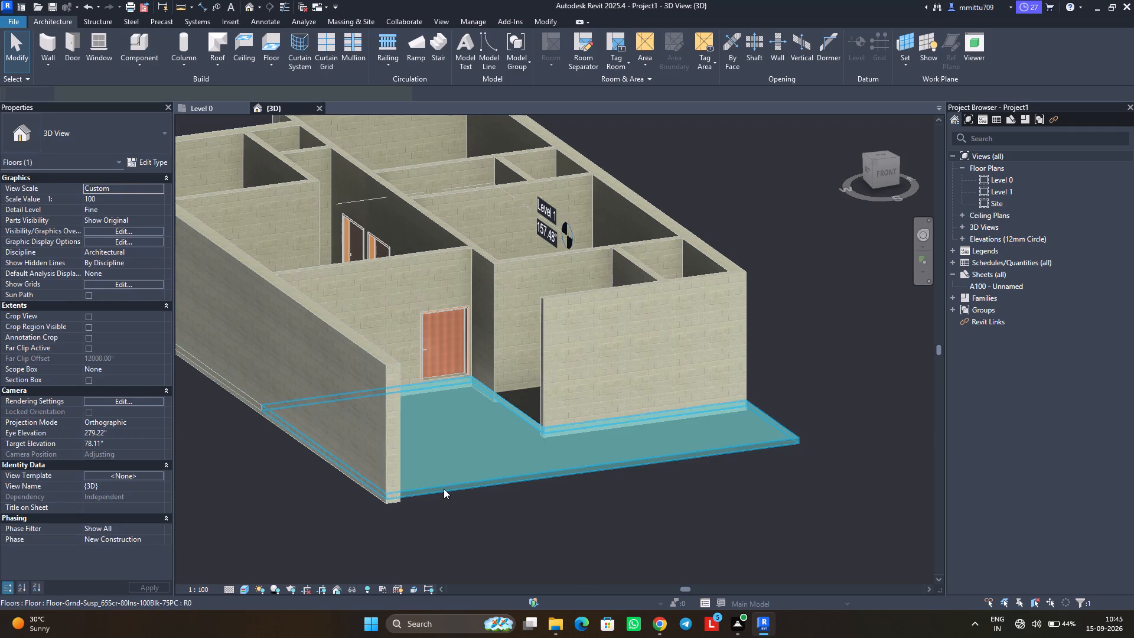
left_click(127, 198)
type("-12\"")
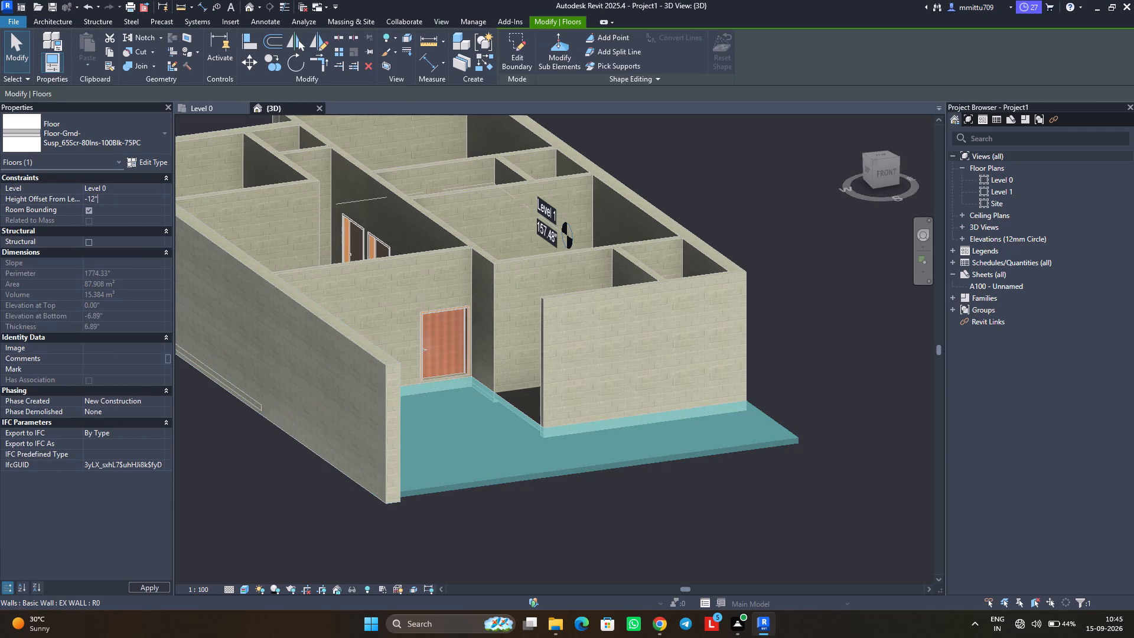
left_click(263, 525)
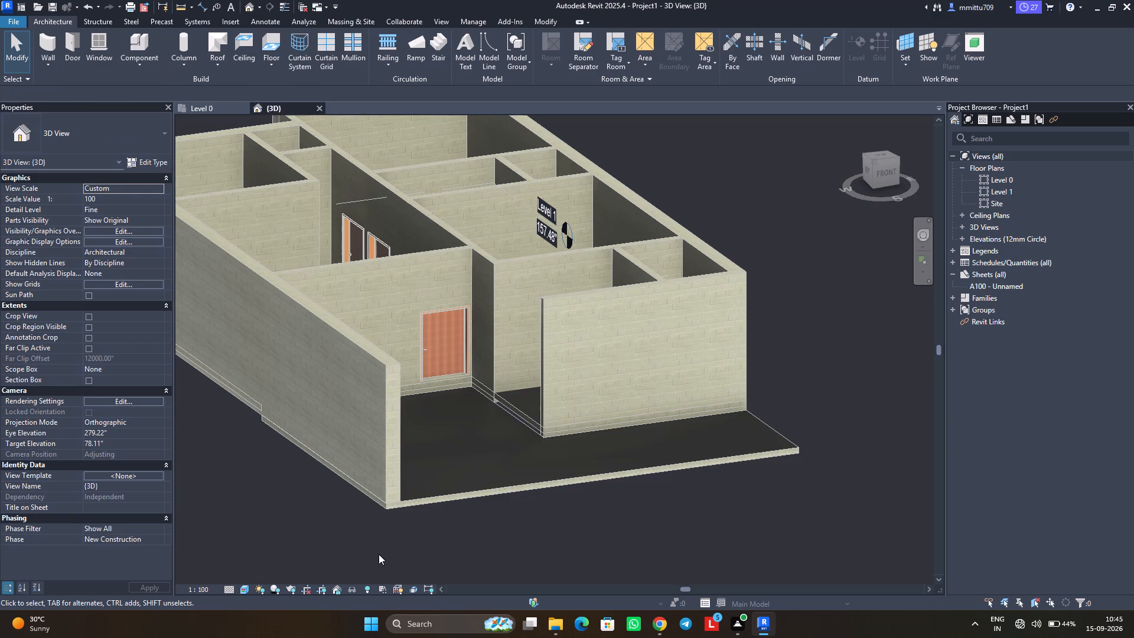
Examine the parking and lawn floor against the house walls and entry door in 3D, and check the same area in the Level 0 plan.
middle_click_drag(360, 547, 265, 476, "shift")
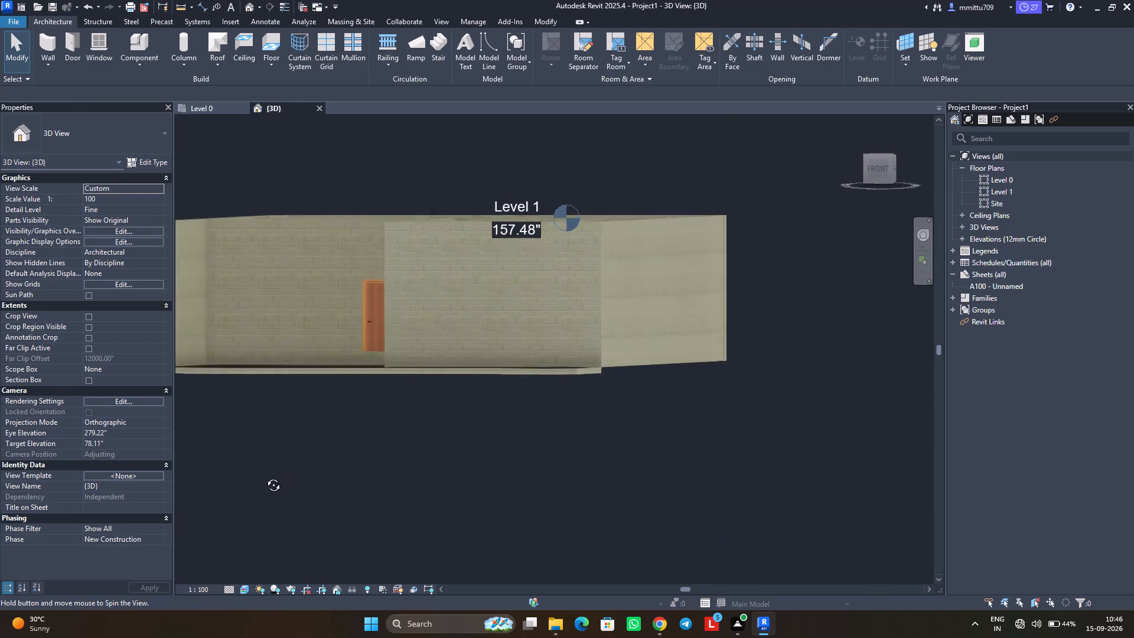
middle_click_drag(265, 476, 258, 481, "shift")
middle_click_drag(258, 480, 393, 503, "shift")
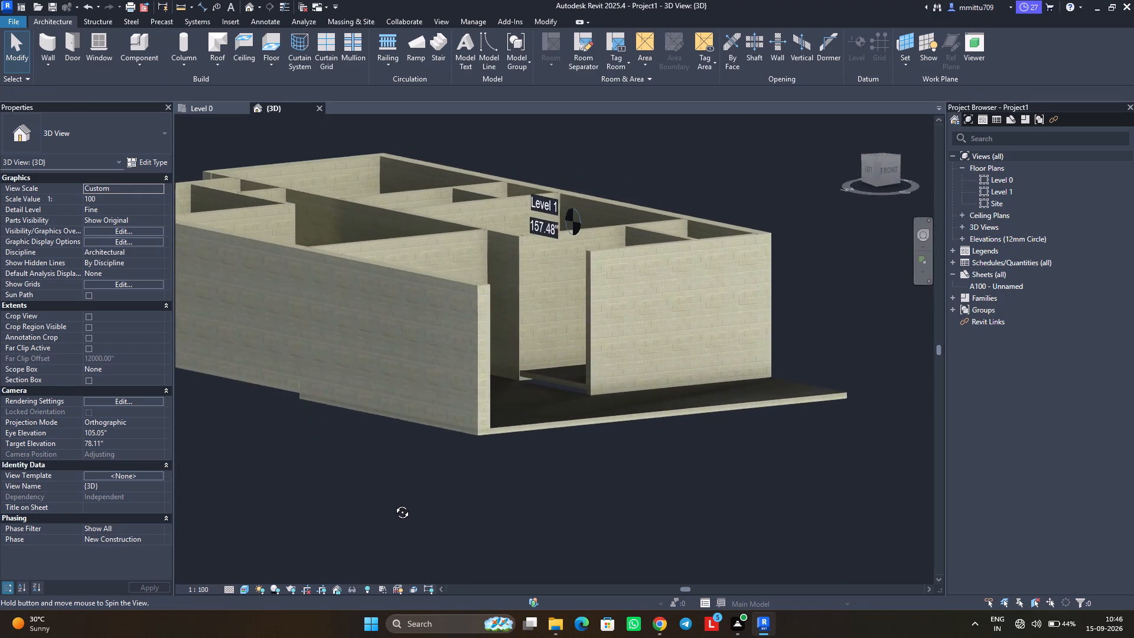
middle_click_drag(393, 503, 411, 530, "shift")
middle_click_drag(485, 469, 395, 535, "shift")
middle_click_drag(409, 464, 457, 476, "shift")
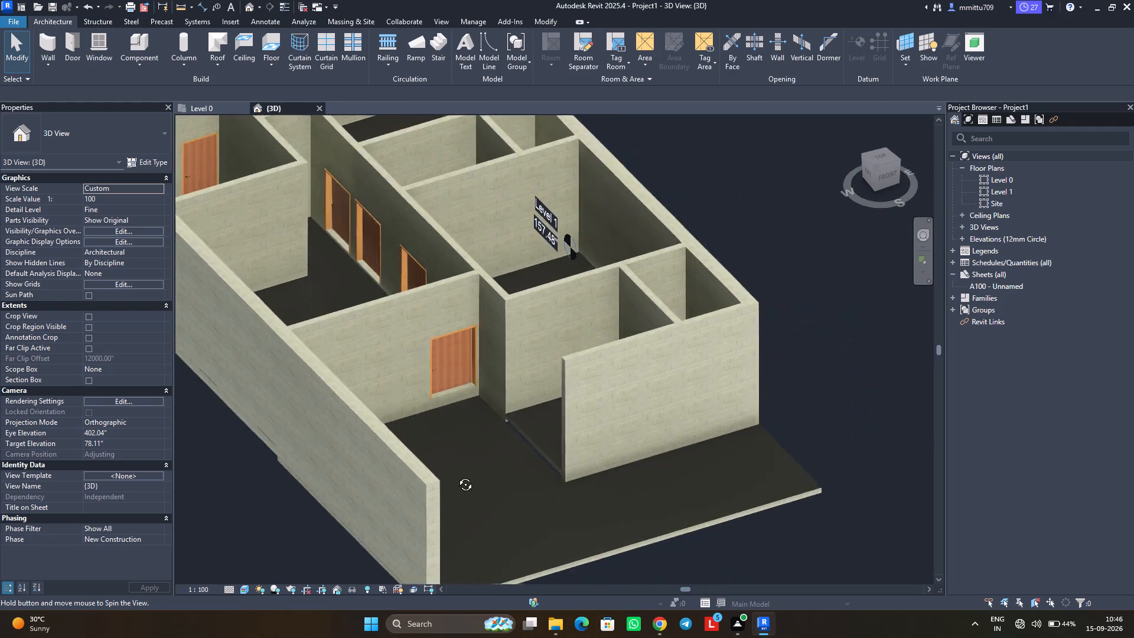
middle_click_drag(457, 476, 446, 351, "shift")
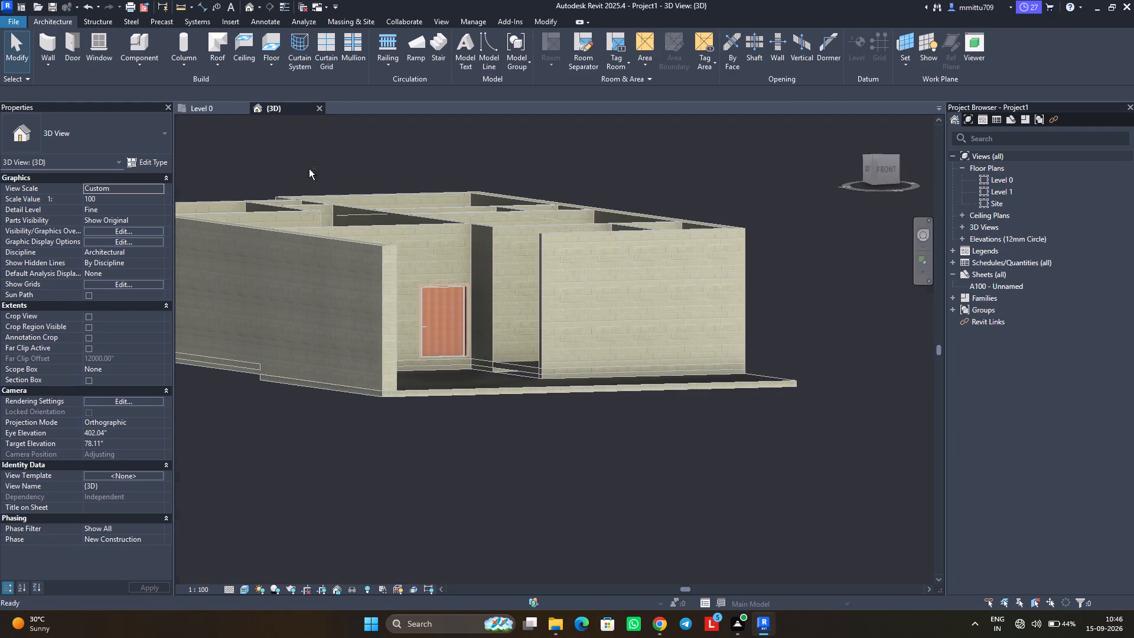
left_click(223, 110)
scroll(364, 305, "down", 5)
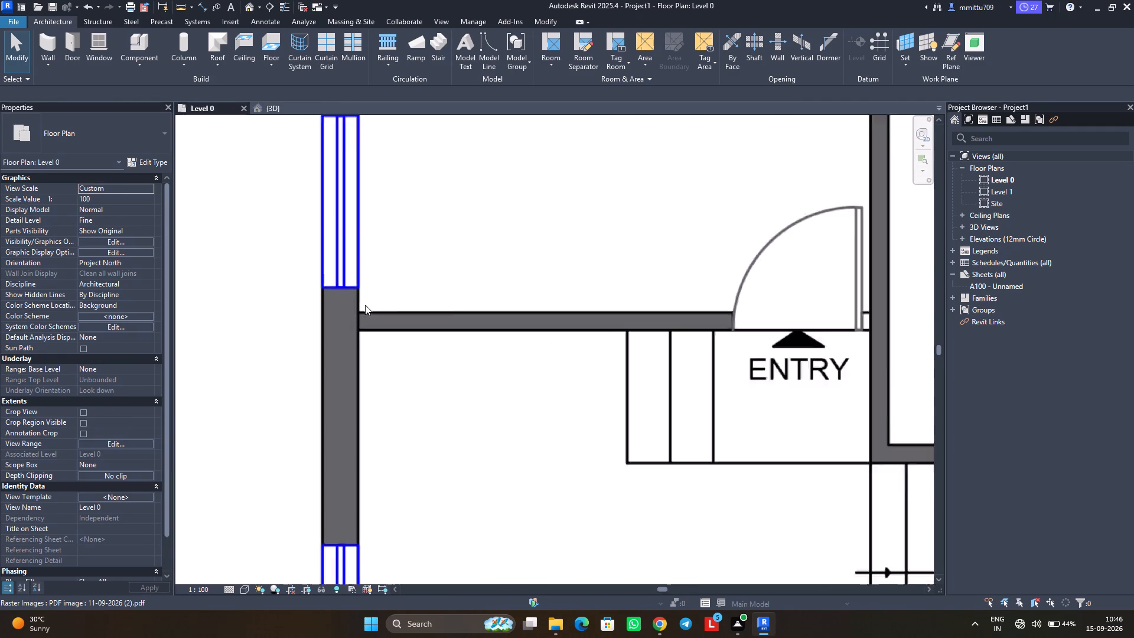
scroll(365, 305, "down", 9)
middle_click_drag(417, 354, 405, 321)
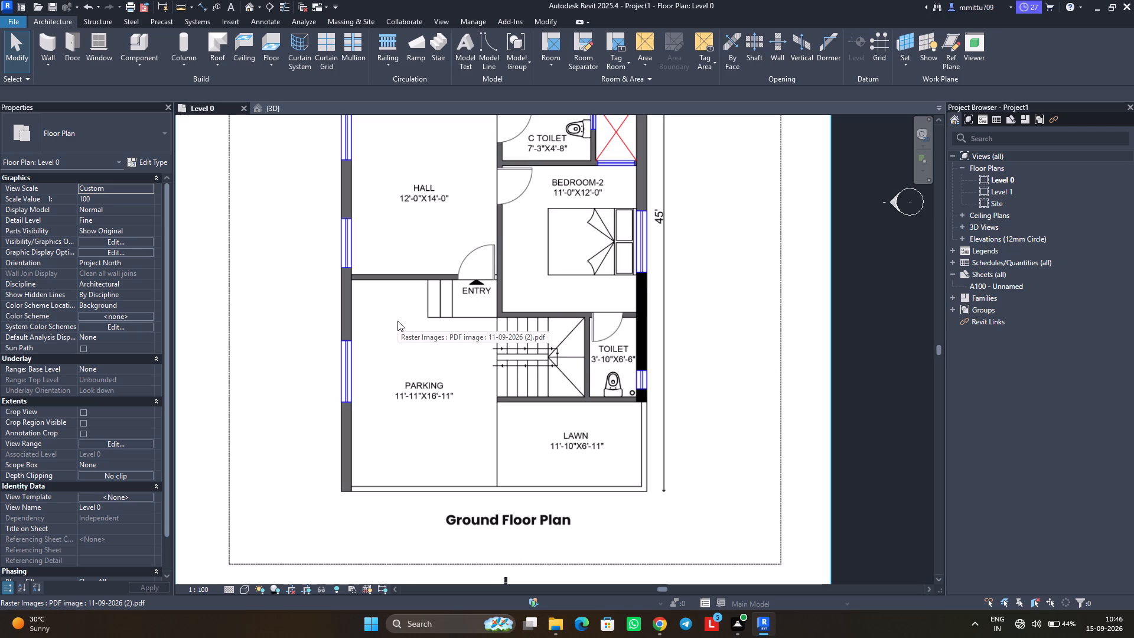
left_click(279, 109)
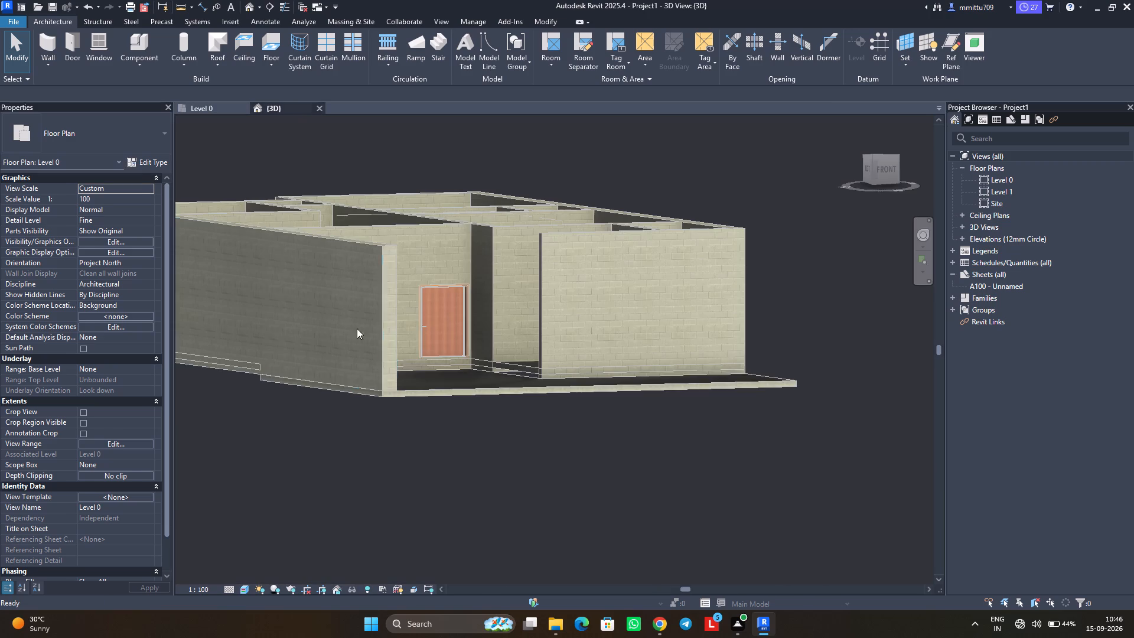
scroll(503, 419, "down", 1)
middle_click_drag(503, 419, 563, 512)
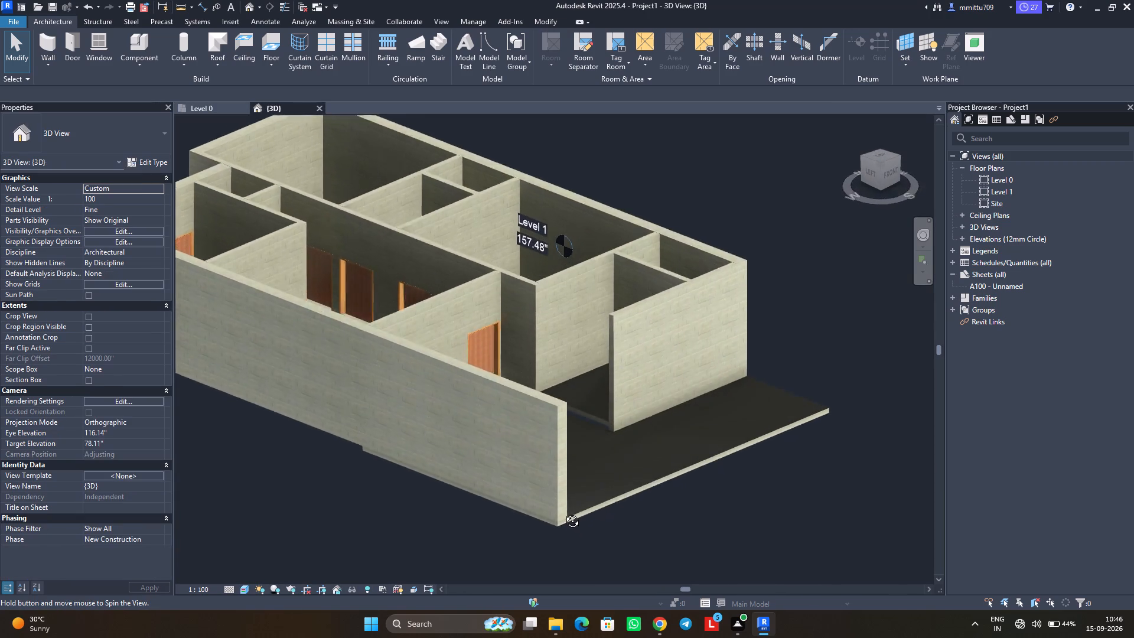
middle_click_drag(563, 512, 520, 442)
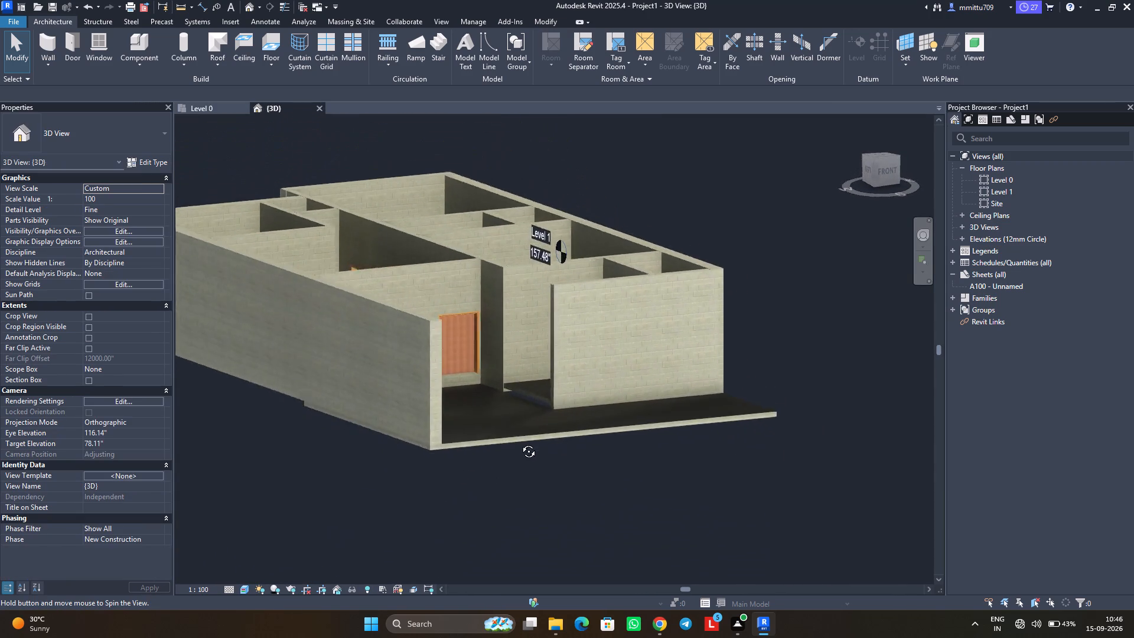
middle_click_drag(520, 442, 526, 432)
scroll(525, 432, "up", 1)
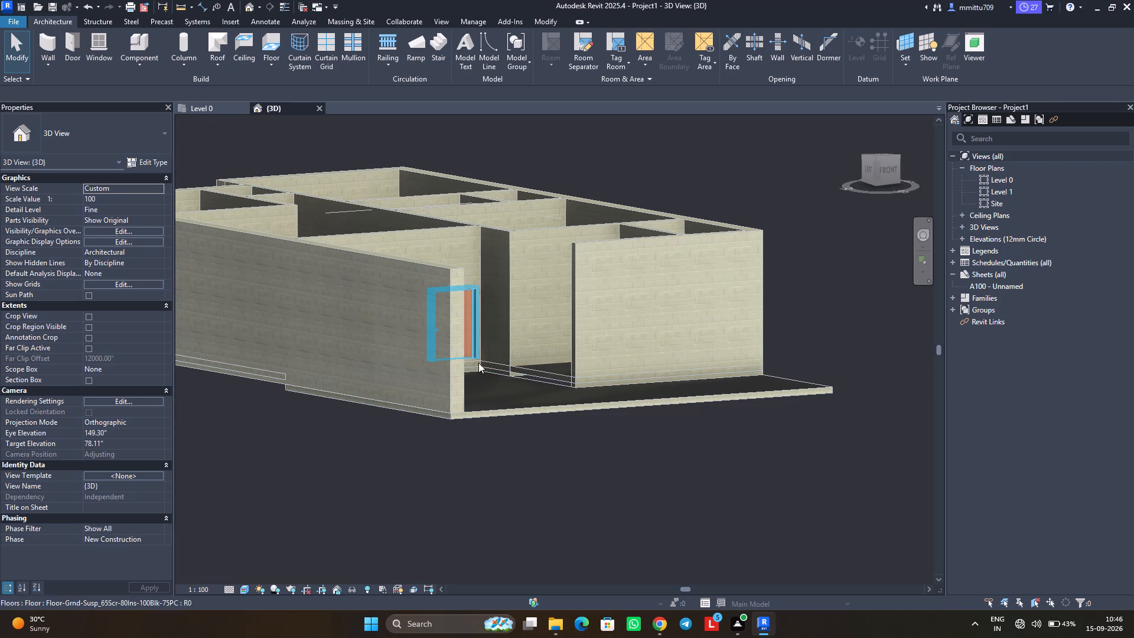
Edit the house floor's boundary on Level 0, sketching a line along the Bedroom-2 wall's staircase-side face from the stair corner to the exterior wall's outer face.
left_click(519, 369)
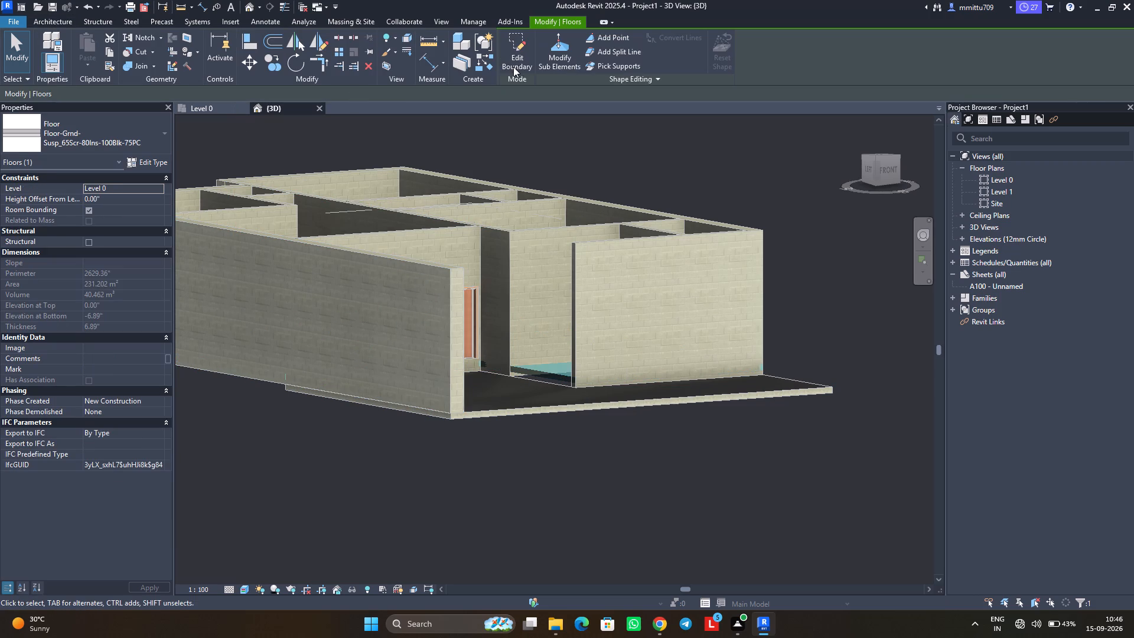
left_click(517, 44)
left_click(238, 106)
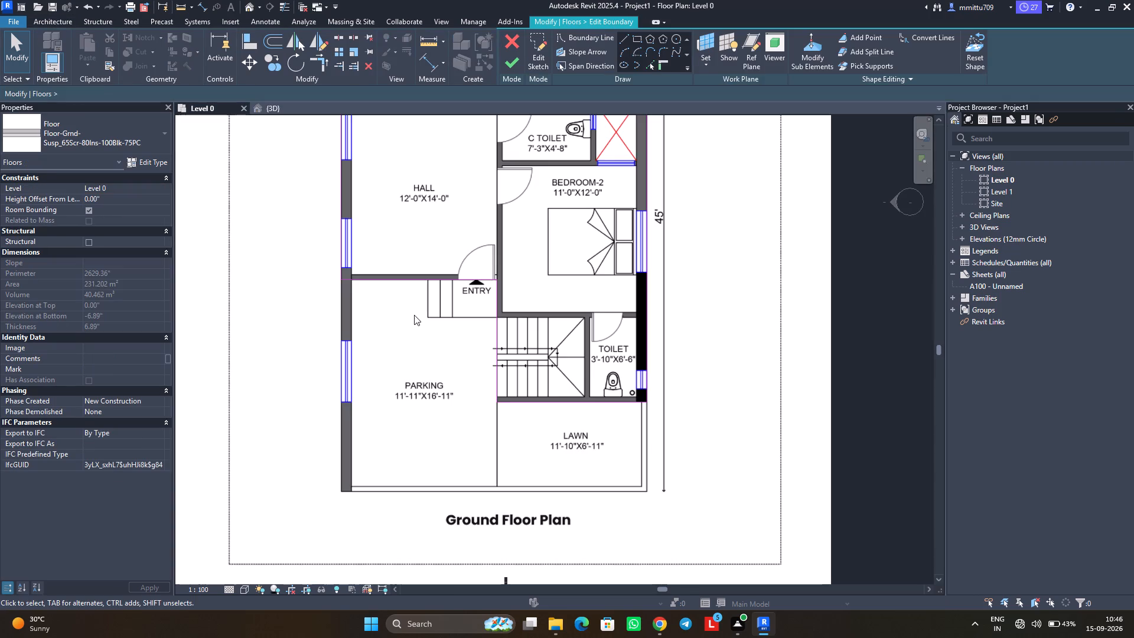
middle_click_drag(467, 363, 448, 350)
scroll(466, 362, "down", 1)
scroll(569, 280, "up", 7)
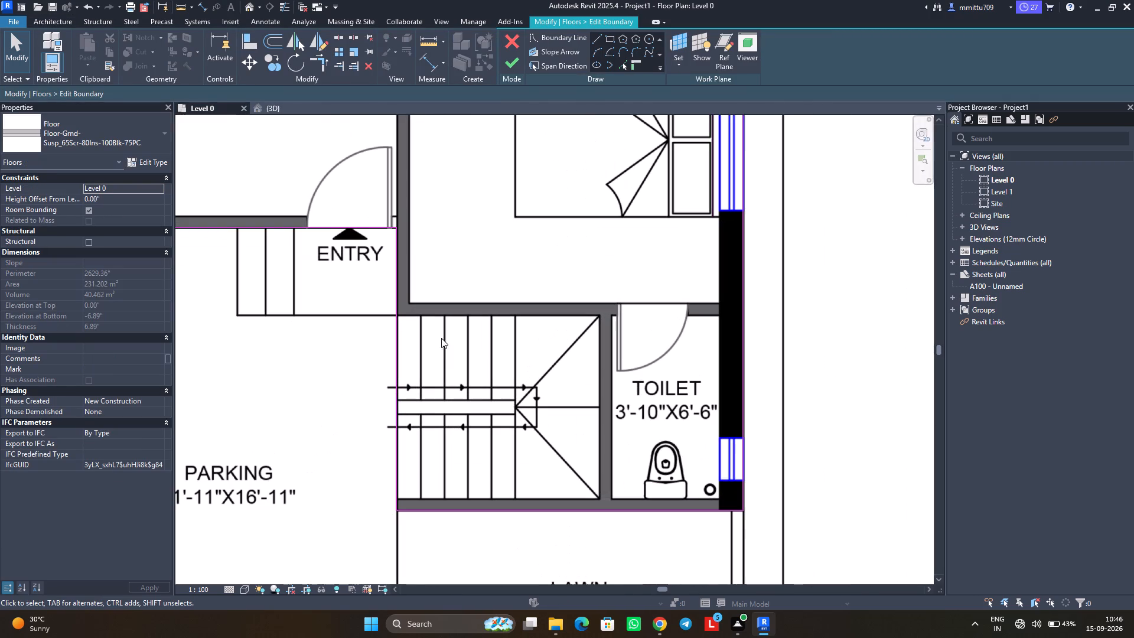
left_click(602, 35)
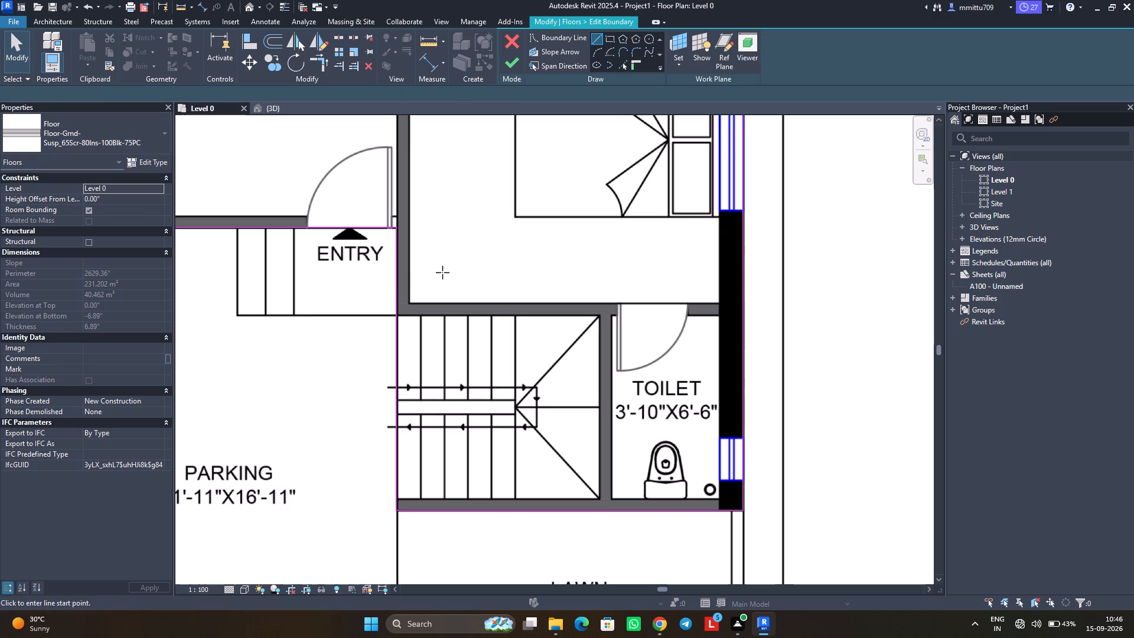
left_click(399, 315)
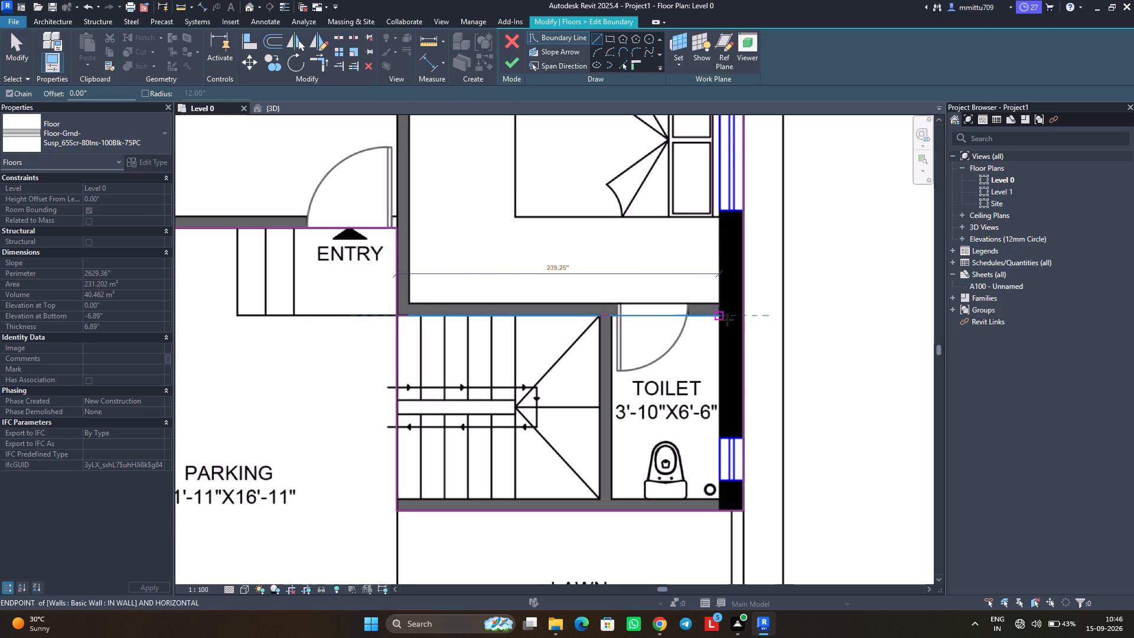
left_click(744, 317)
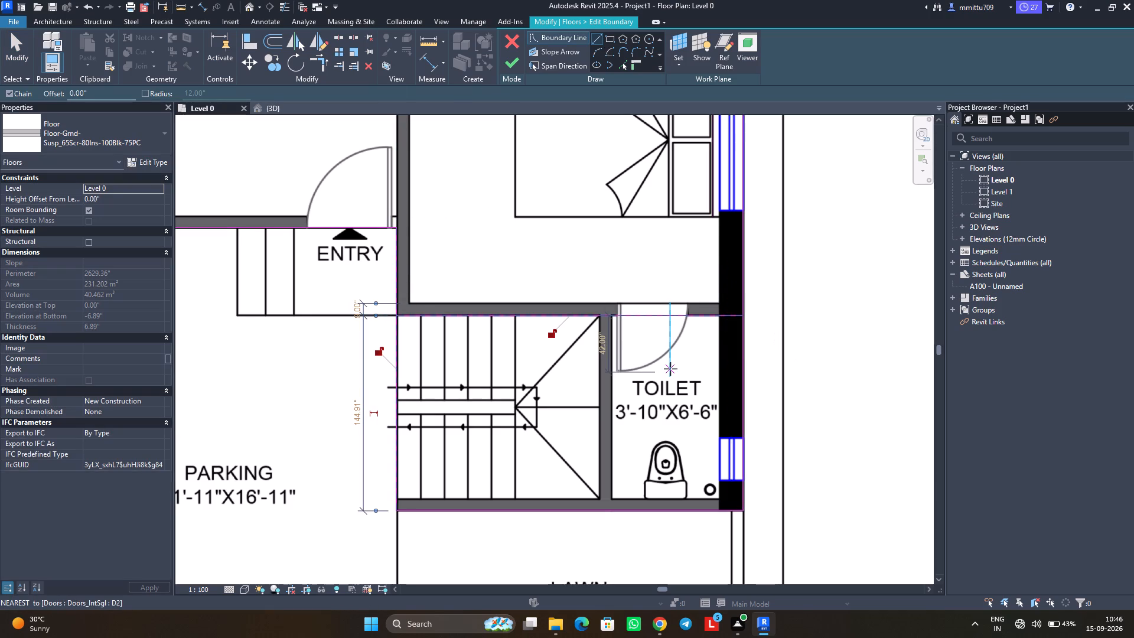
Delete the house floor's boundary edge along the lawn-side outer face of the staircase and toilet wall.
key("Escape")
key("Escape")
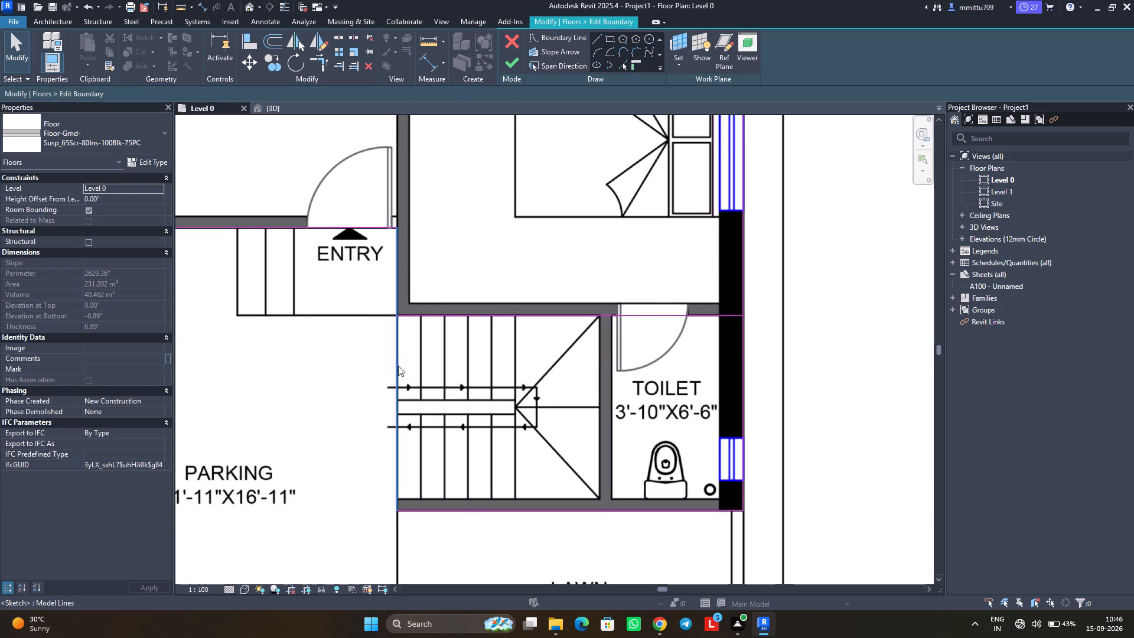
left_click(470, 513)
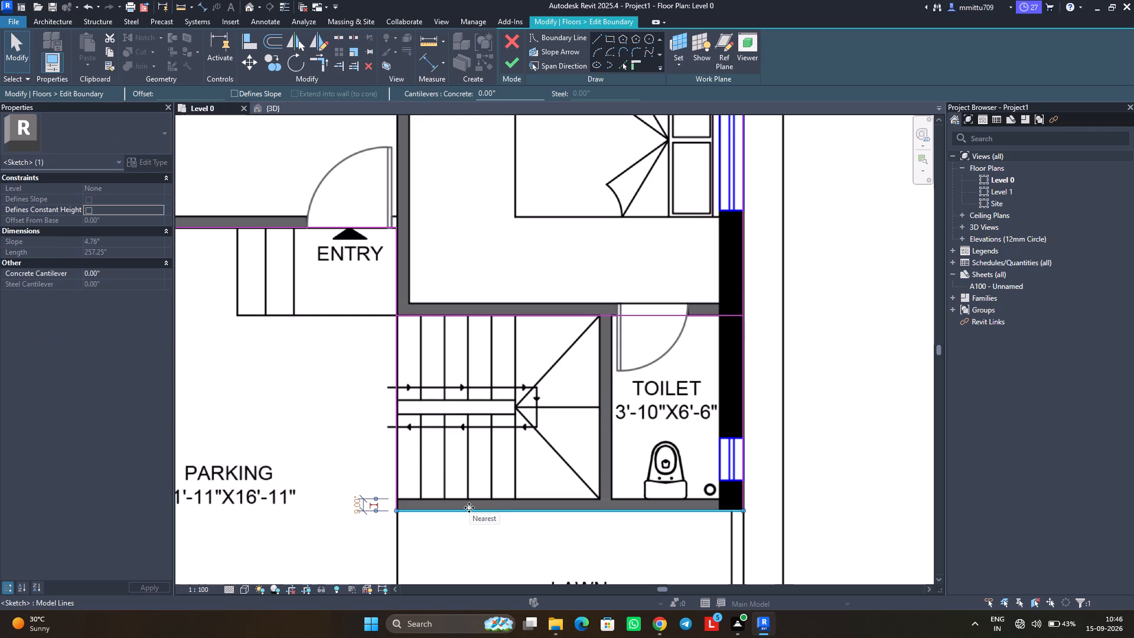
key("Delete")
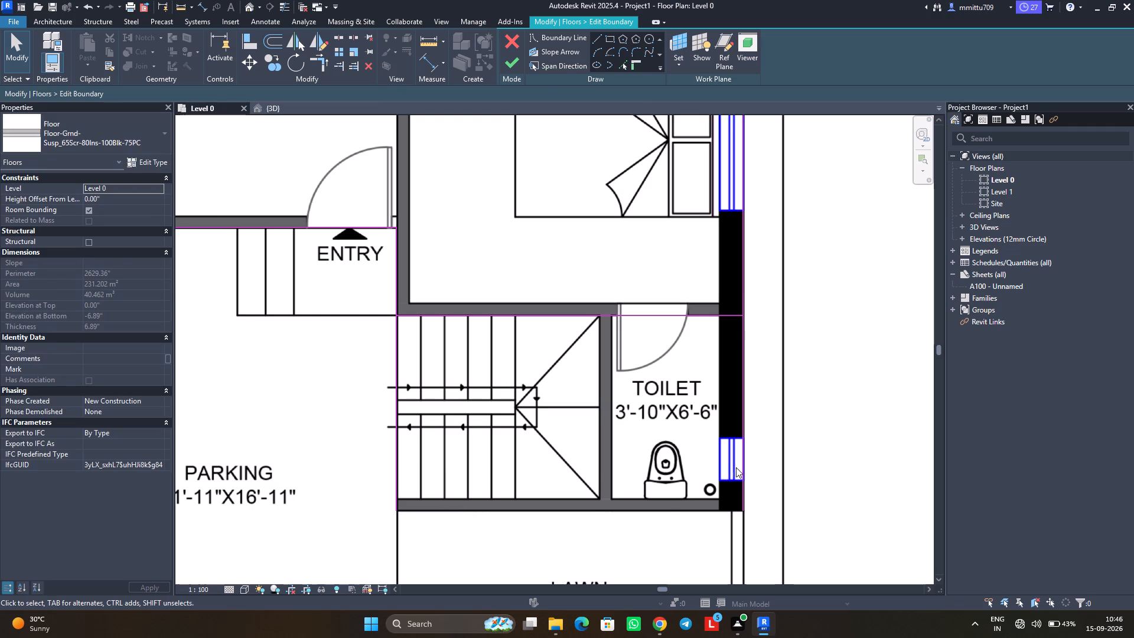
Shorten the house floor's two side boundary edges to meet the new line along the Bedroom-2 wall, and finish the sketch.
left_click(742, 463)
left_click_drag(742, 510, 744, 466)
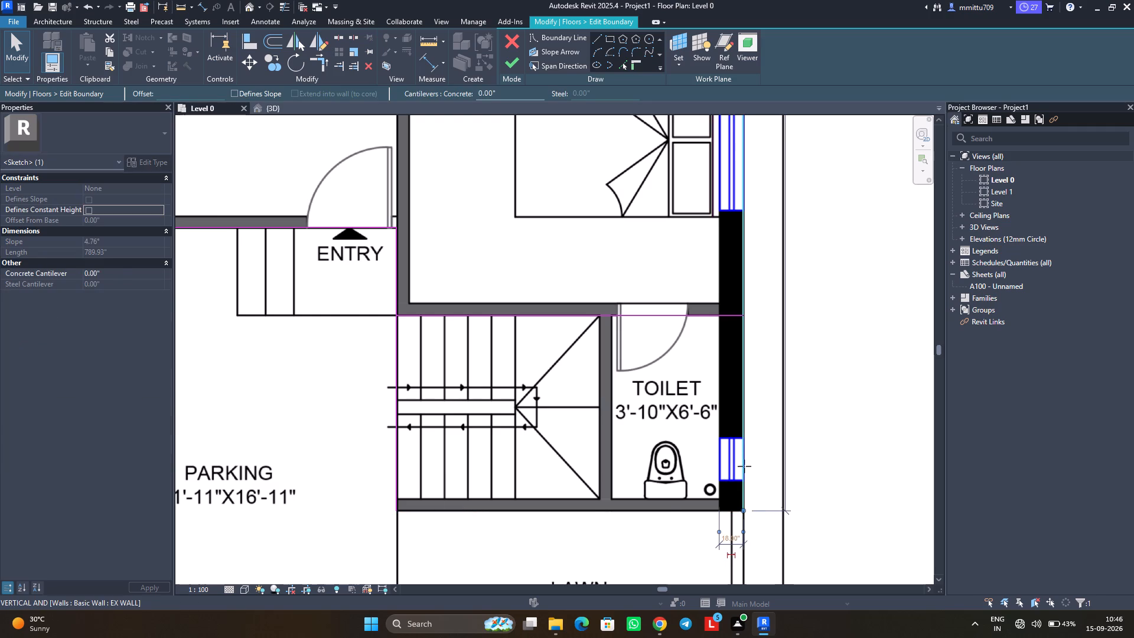
left_click_drag(744, 466, 744, 317)
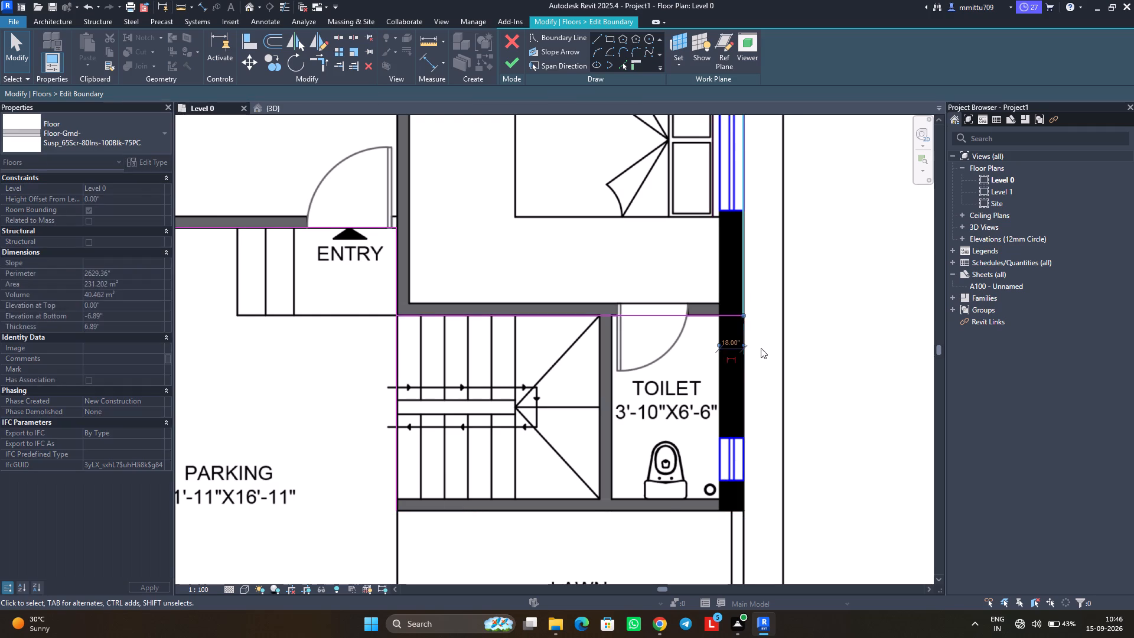
left_click(761, 348)
left_click(395, 503)
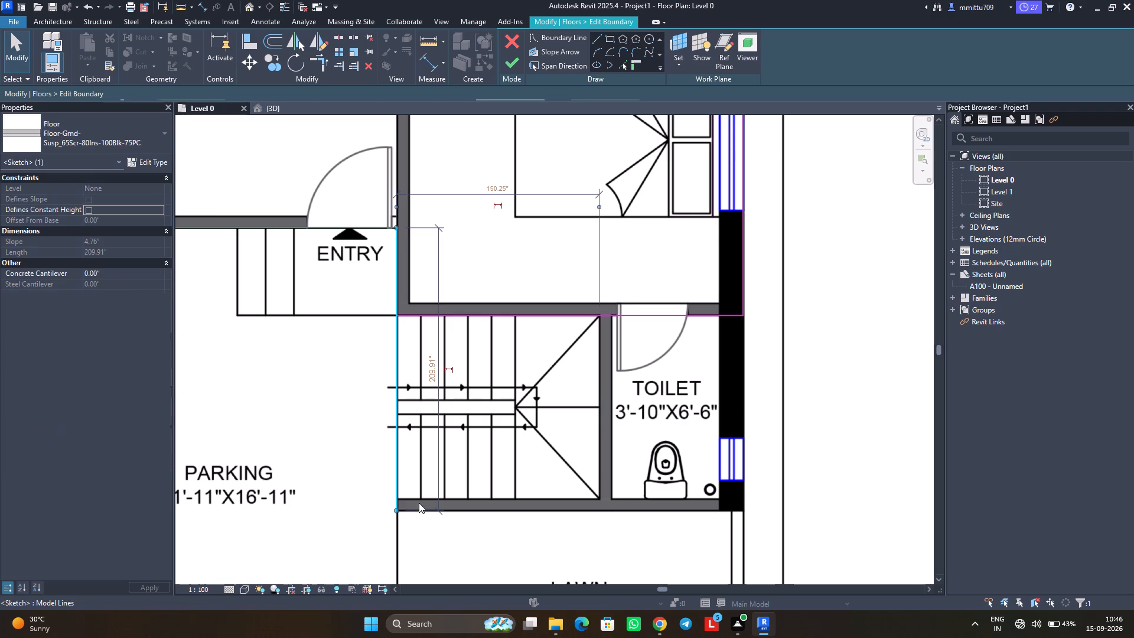
left_click_drag(395, 509, 401, 349)
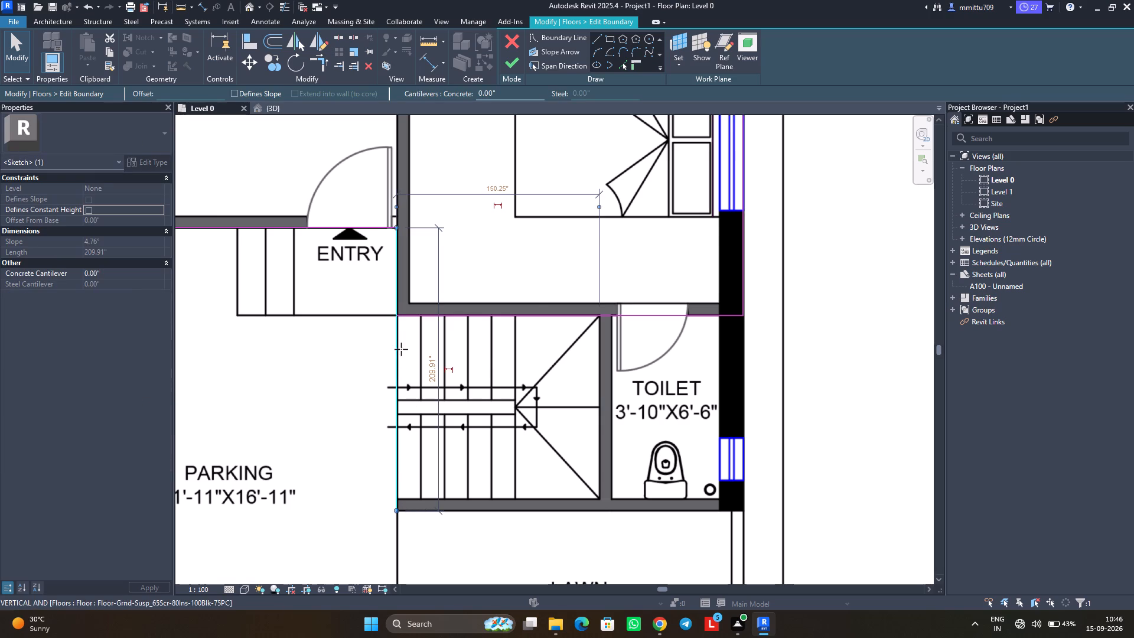
left_click_drag(401, 349, 399, 317)
left_click(366, 374)
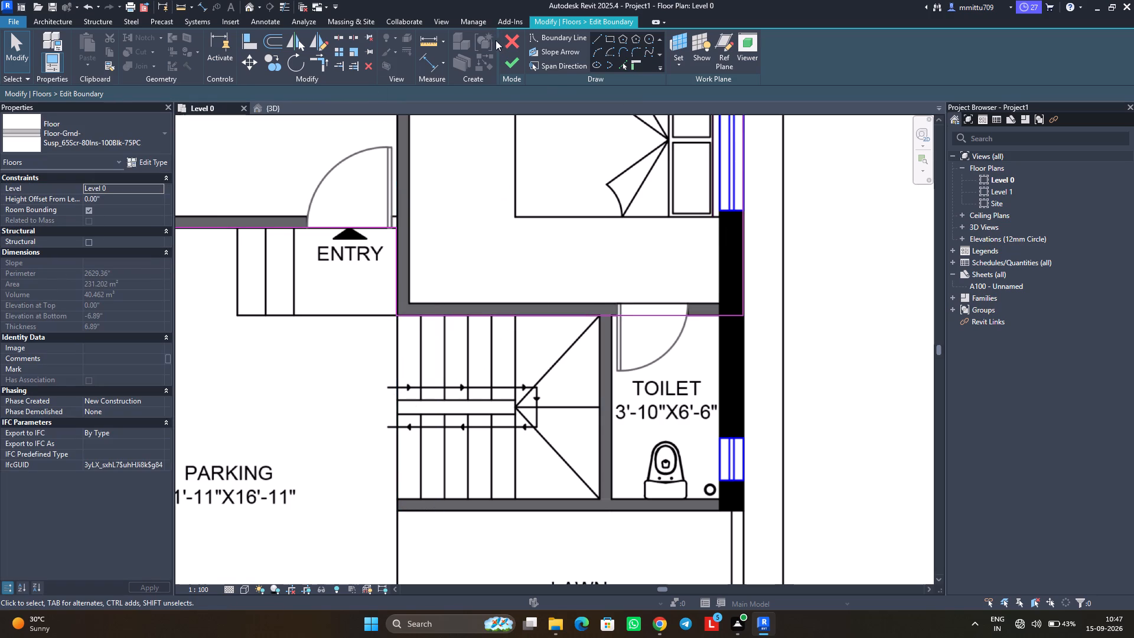
left_click(506, 58)
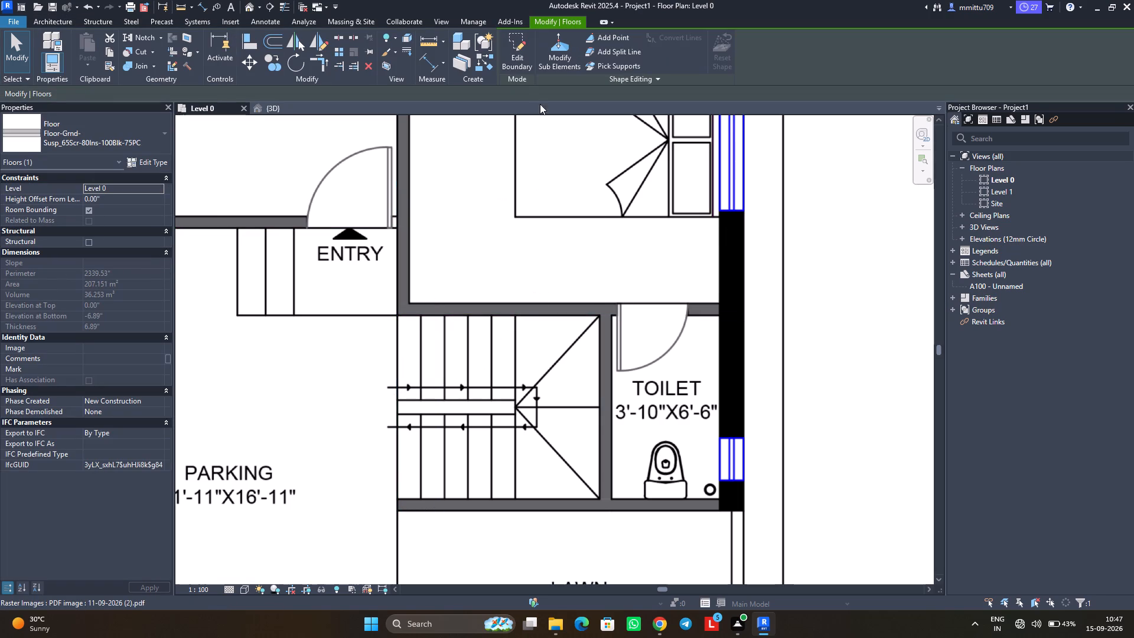
Edit the parking and lawn floor's boundary on Level 0, sketching a line about 257" long along the Bedroom-2 wall's staircase-side face to the exterior wall's outer face.
scroll(360, 373, "down", 2)
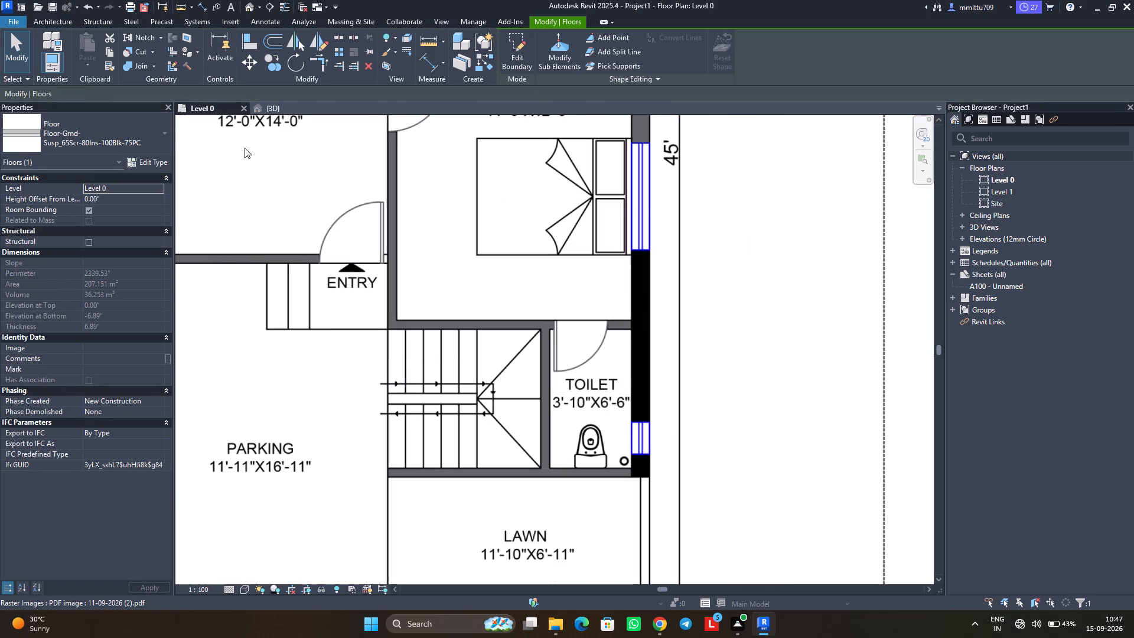
left_click(266, 111)
middle_click_drag(372, 380, 427, 282)
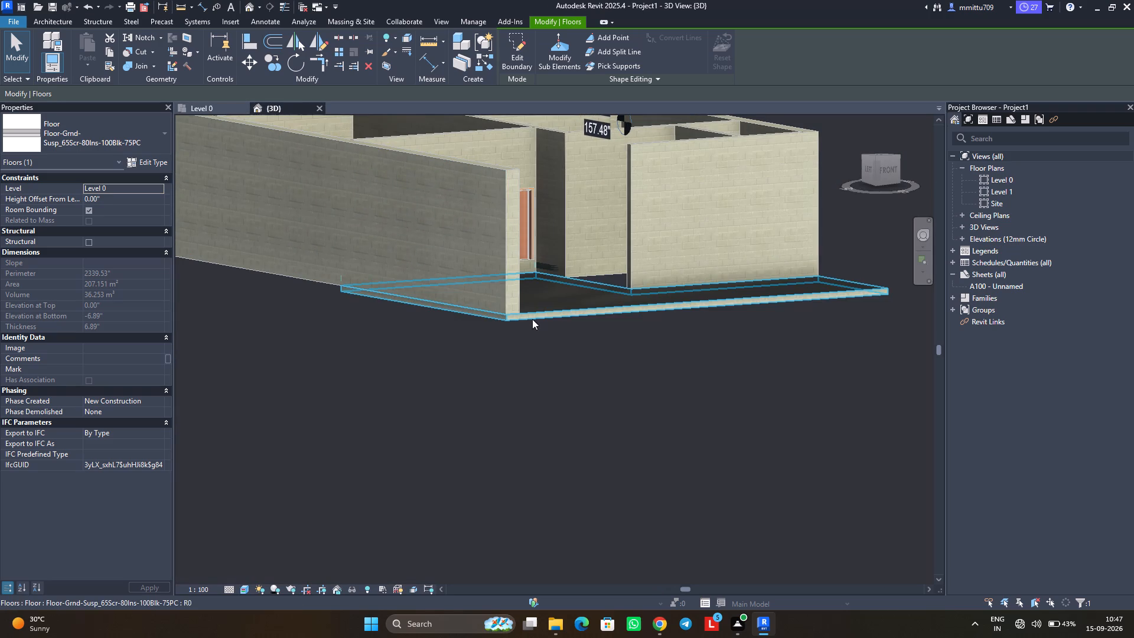
left_click(532, 319)
left_click(524, 62)
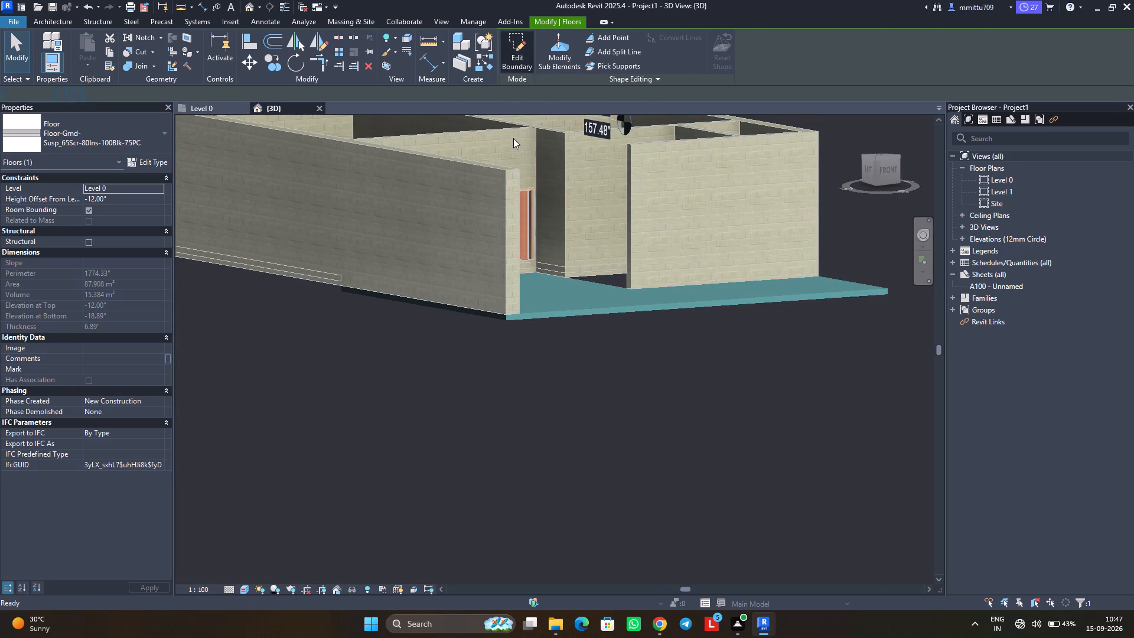
left_click(225, 110)
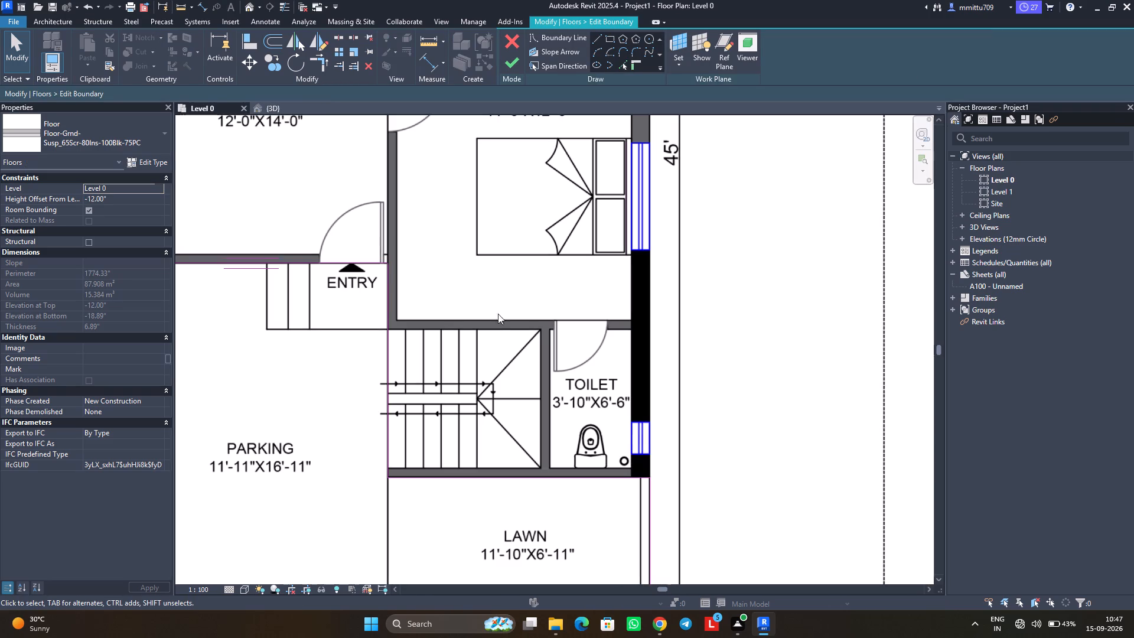
left_click(593, 38)
scroll(474, 209, "down", 1)
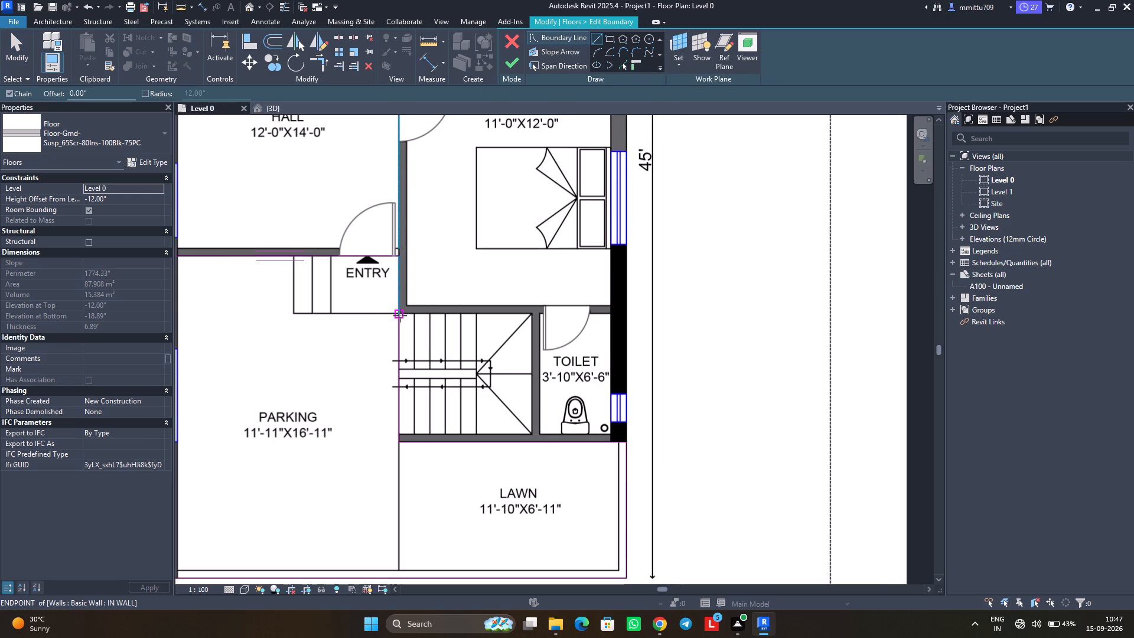
left_click(400, 315)
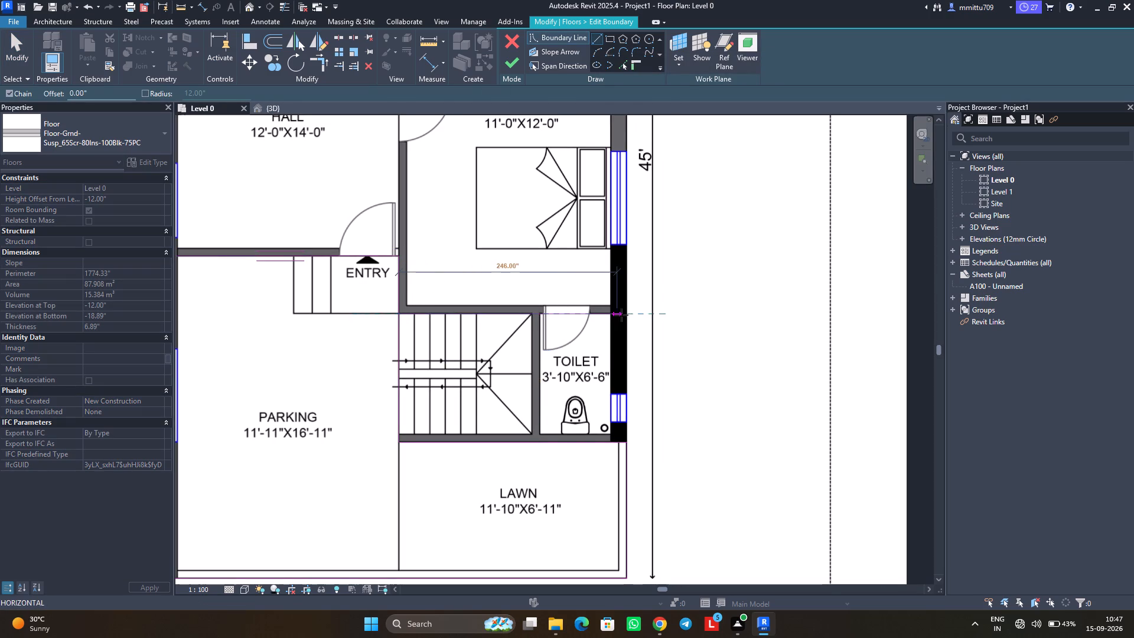
scroll(626, 313, "up", 7)
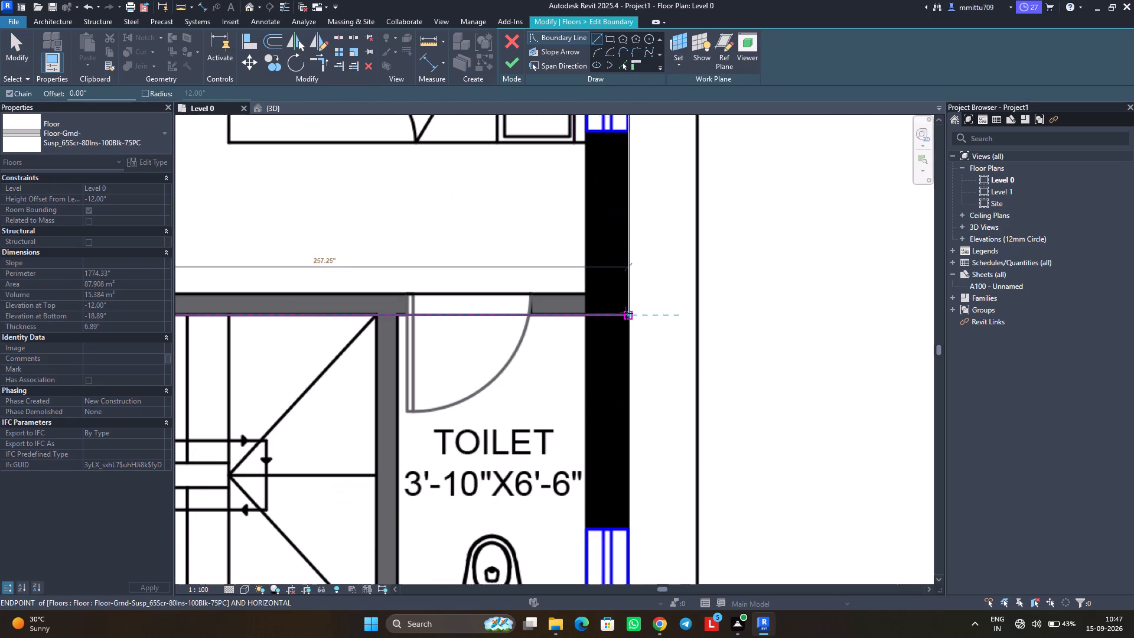
scroll(626, 313, "up", 2)
scroll(626, 313, "down", 1)
left_click(624, 314)
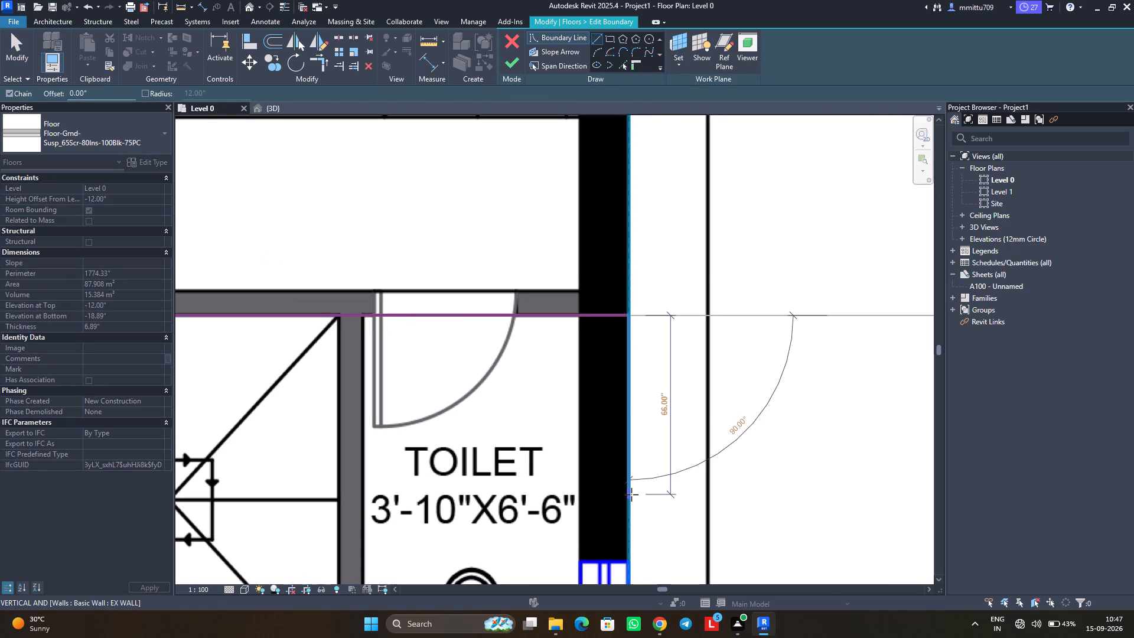
Continue the boundary along the exterior wall's outer face to the toilet's outer corner on the lawn side.
middle_click_drag(628, 482, 630, 294)
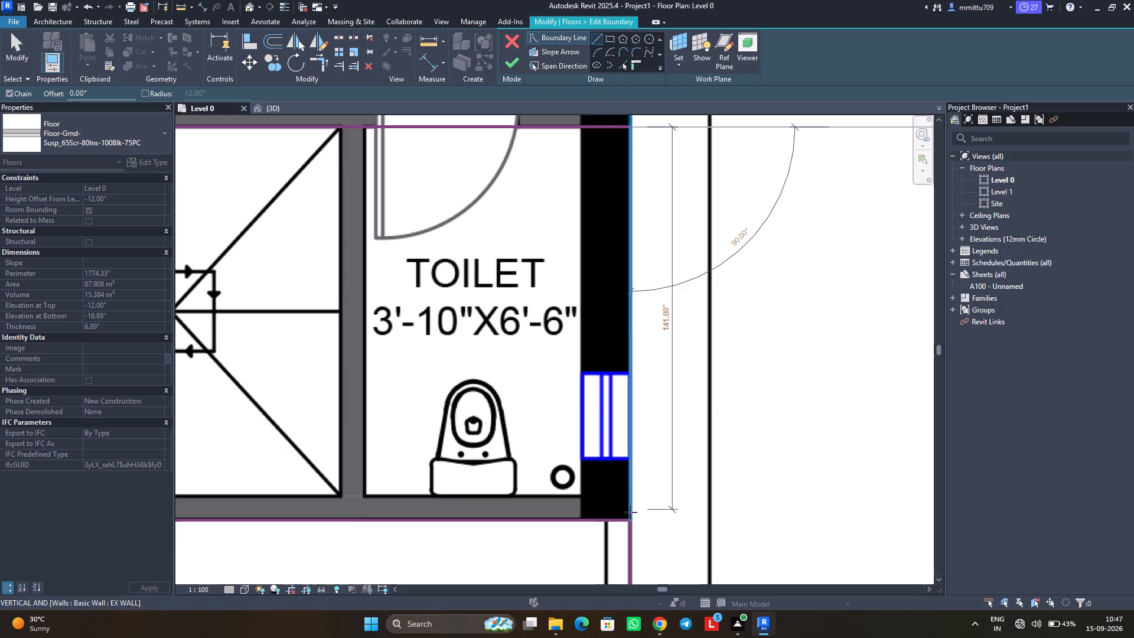
left_click(630, 519)
key("Escape")
key("Escape")
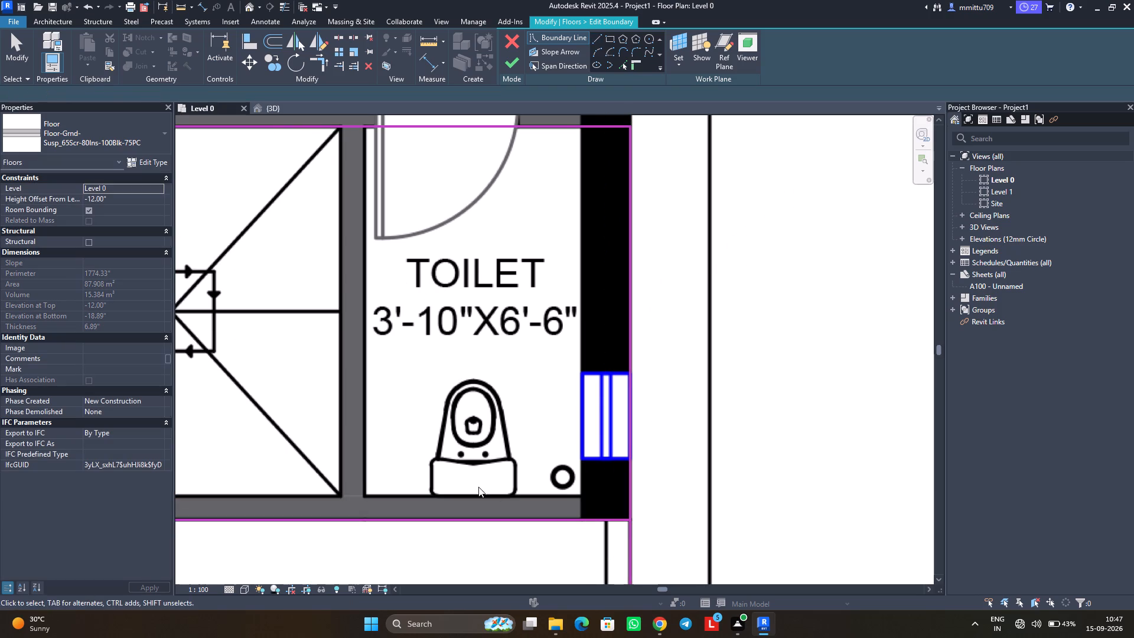
Delete the parking and lawn floor's old boundary edge along the lawn-side face of the staircase and toilet wall.
middle_click_drag(474, 484, 655, 442)
scroll(441, 435, "up", 2)
scroll(441, 435, "down", 4)
middle_click_drag(380, 429, 444, 440)
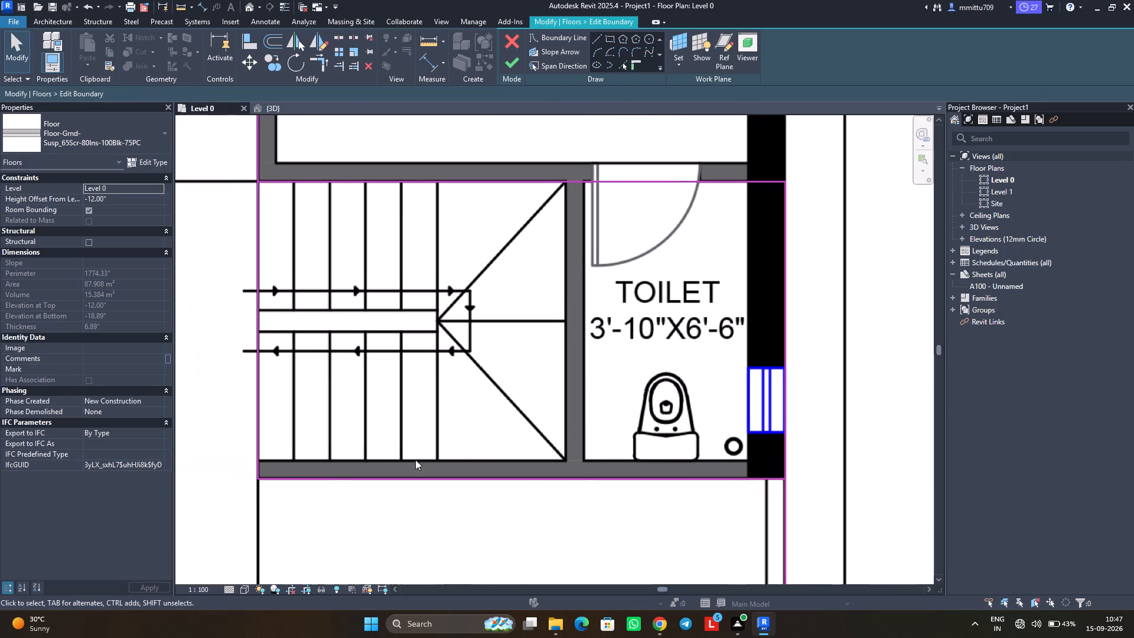
left_click(408, 477)
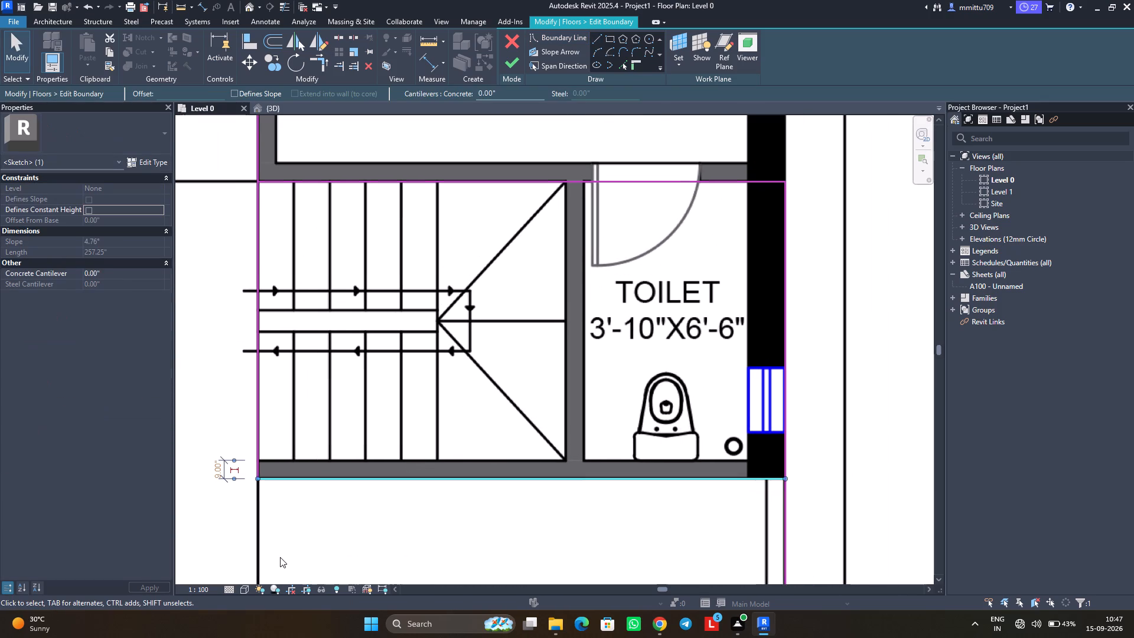
key("Delete")
Shorten the boundary edge between the parking and staircase to end at the Bedroom-2 wall line, and finish the floor sketch.
scroll(278, 554, "down", 4)
middle_click_drag(281, 548, 321, 406)
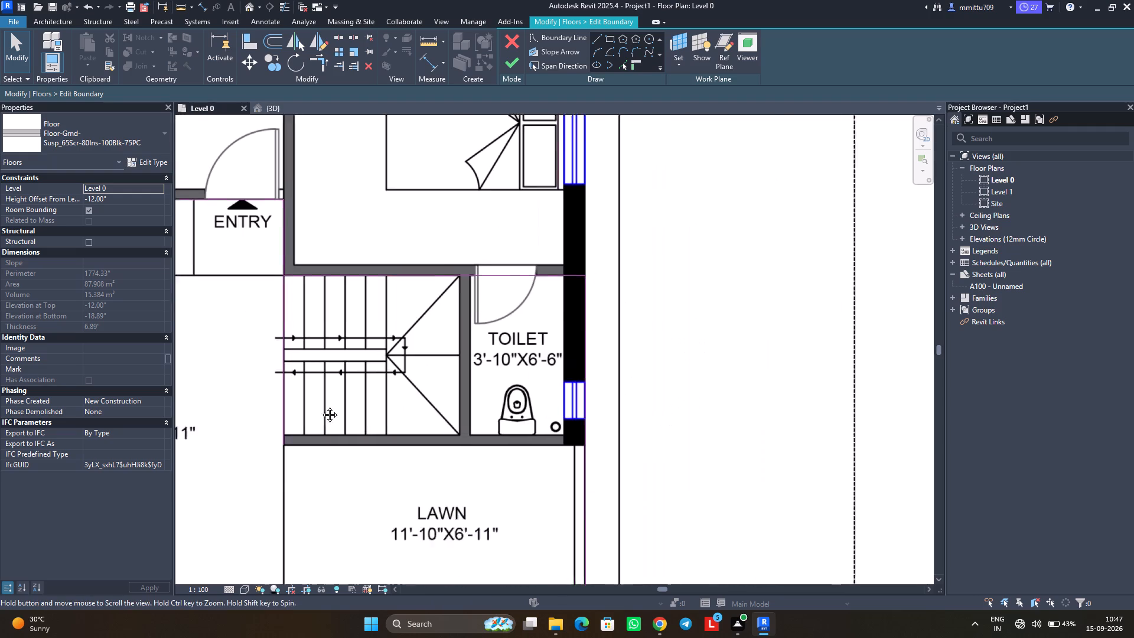
middle_click_drag(321, 406, 354, 319)
middle_click_drag(357, 235, 357, 330)
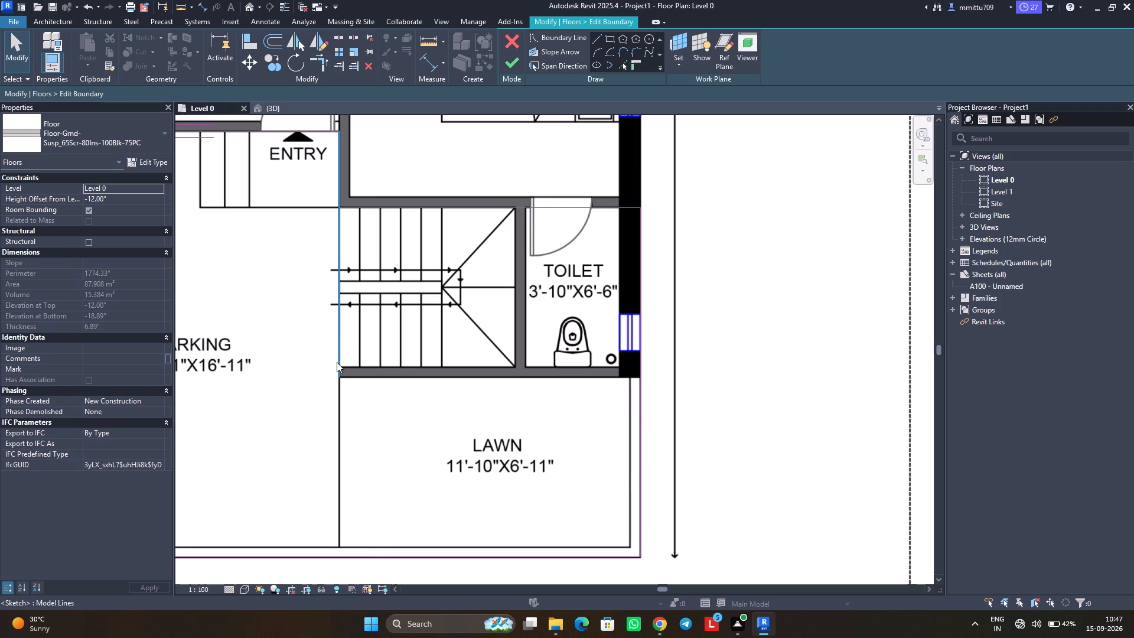
left_click(337, 362)
left_click_drag(338, 377, 343, 213)
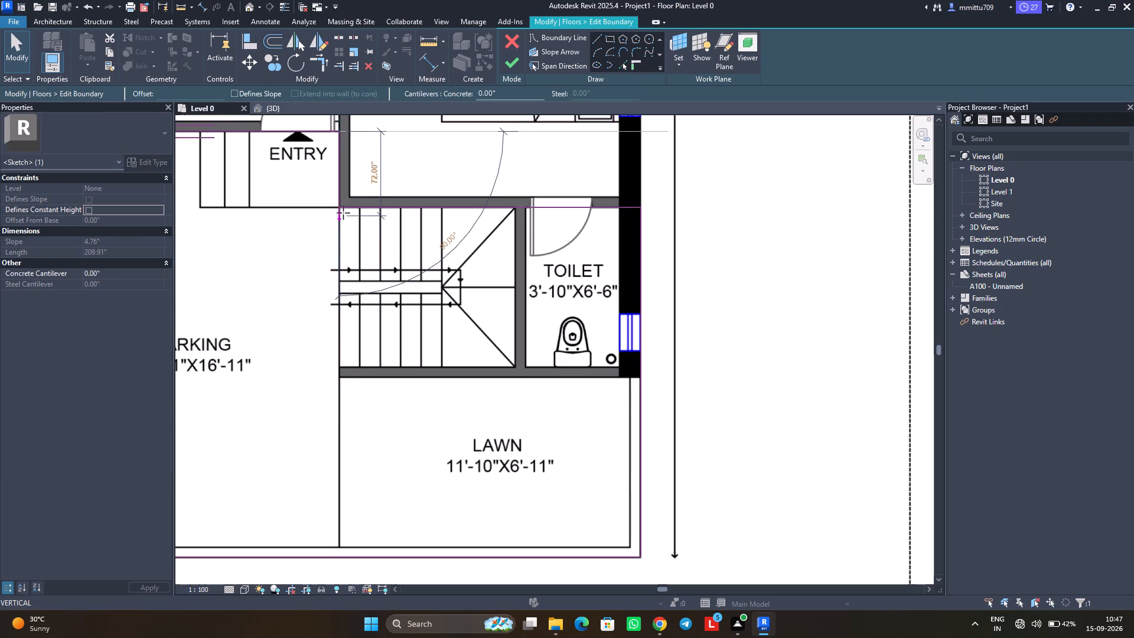
left_click_drag(343, 213, 341, 207)
left_click(309, 239)
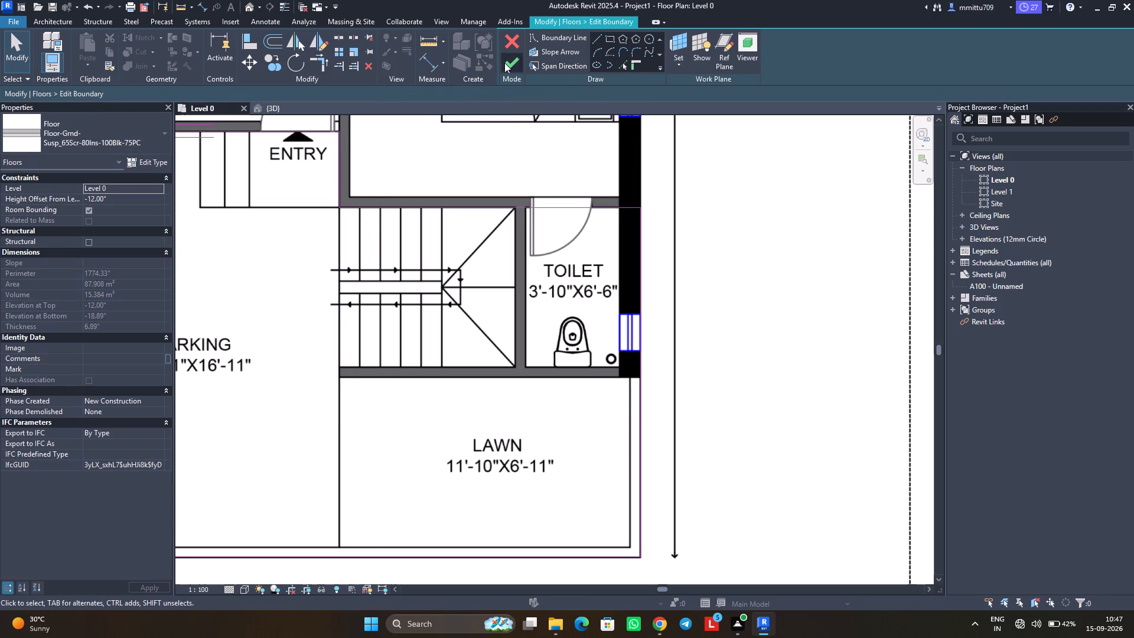
left_click(504, 63)
Examine both reshaped floors in 3D from below and around the house, checking the level change against the walls and entry door.
left_click(301, 101)
left_click(299, 106)
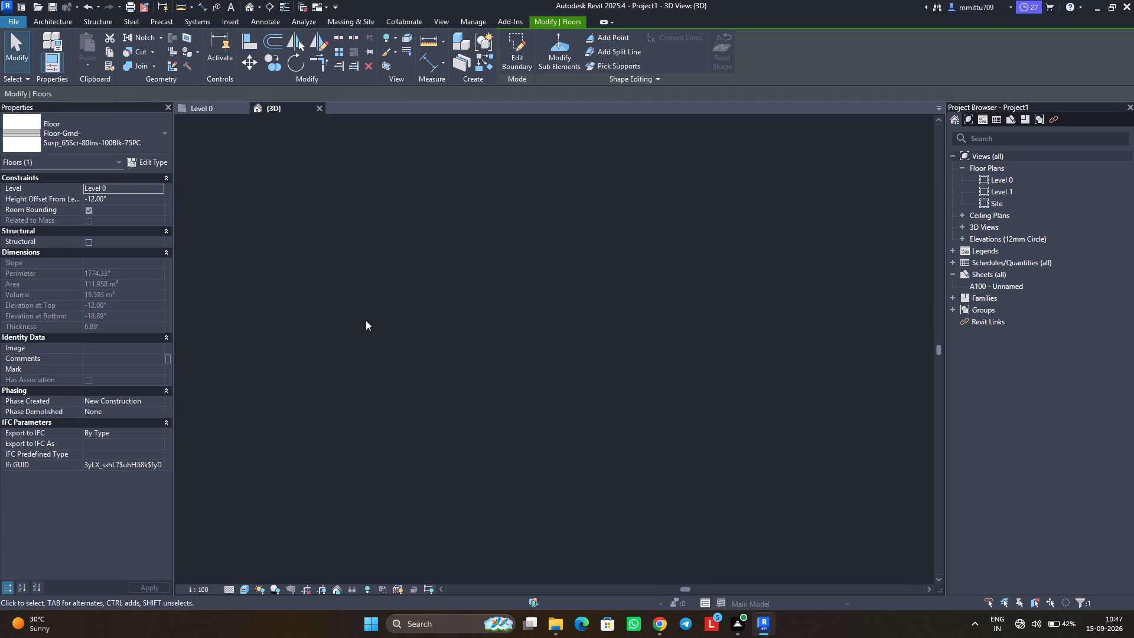
left_click(353, 378)
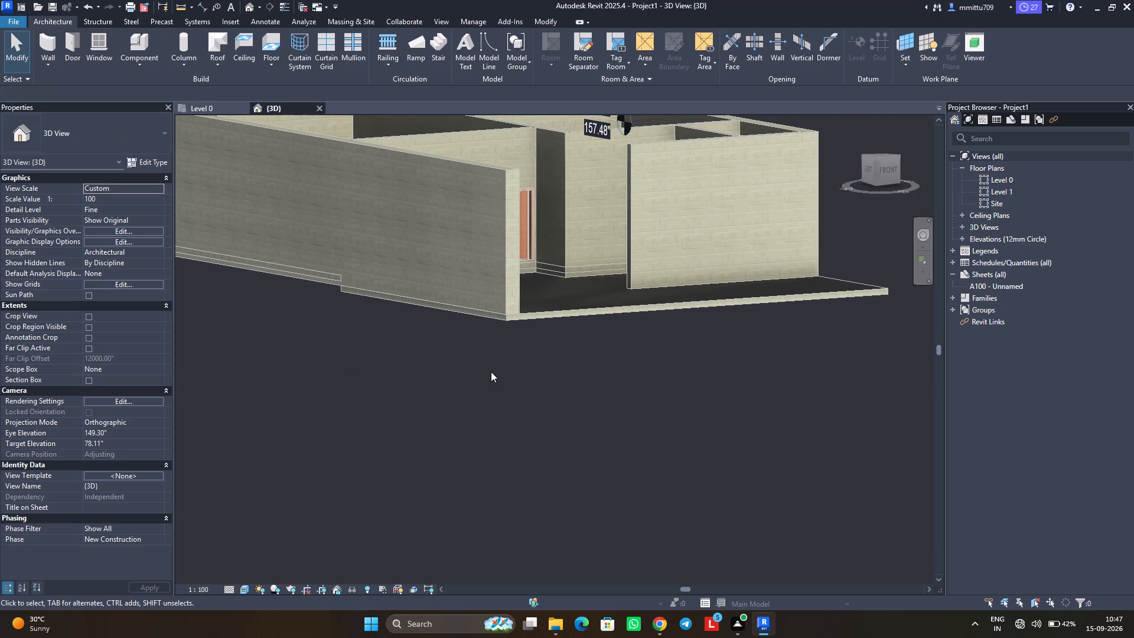
middle_click_drag(378, 360, 526, 238, "shift")
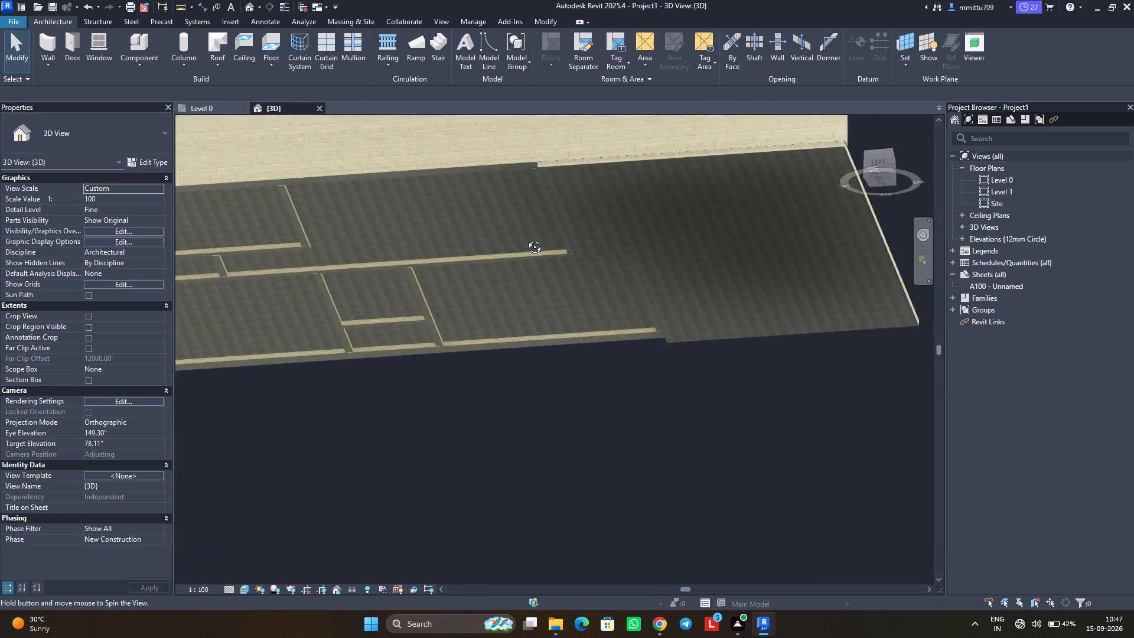
middle_click_drag(526, 238, 637, 317, "shift")
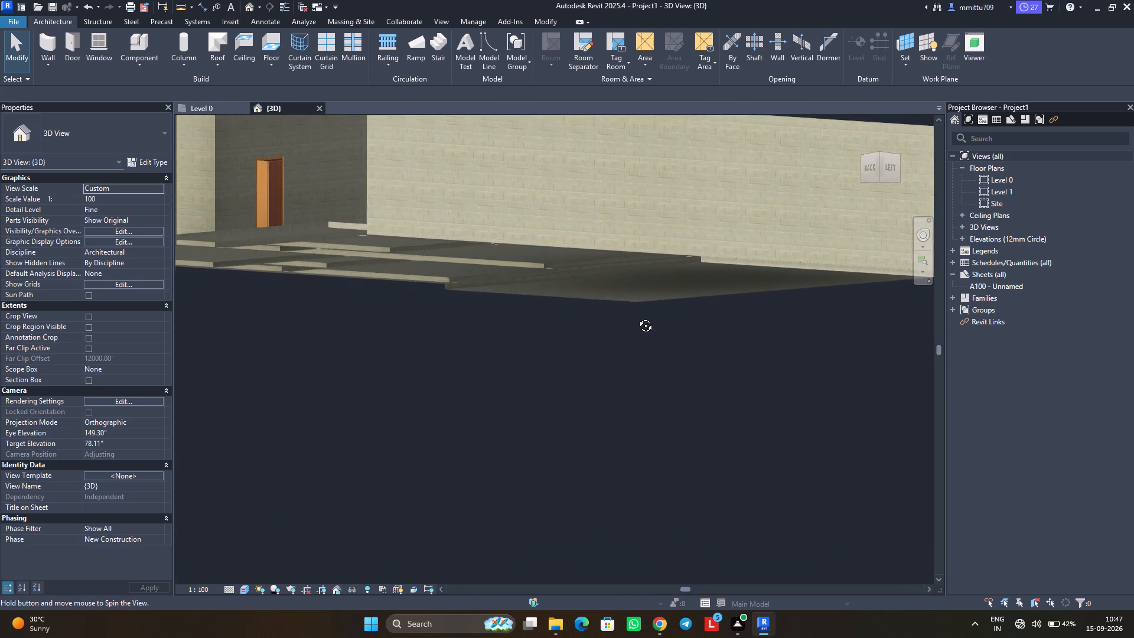
middle_click_drag(637, 317, 613, 346, "shift")
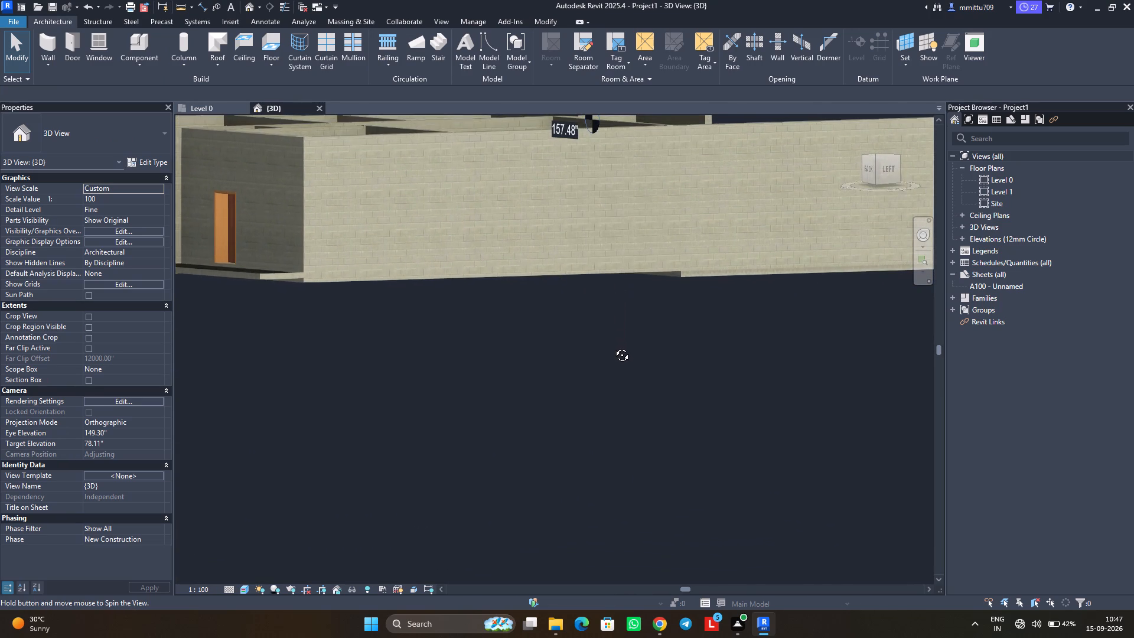
middle_click_drag(613, 346, 614, 349, "shift")
middle_click_drag(347, 281, 348, 242, "shift")
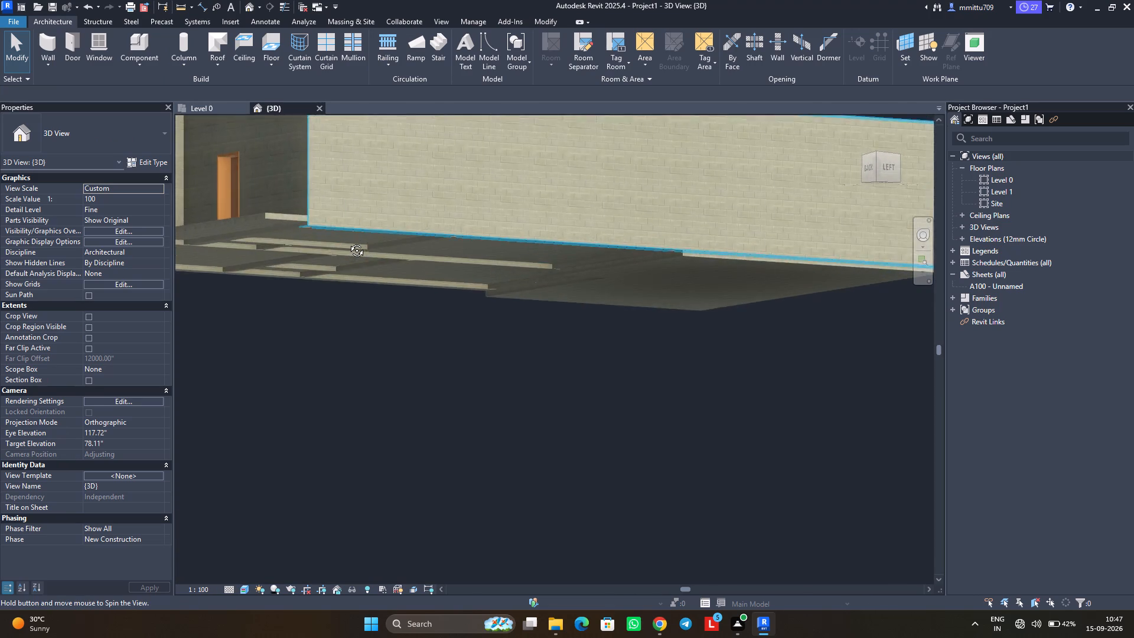
middle_click_drag(348, 242, 292, 293, "shift")
middle_click_drag(496, 323, 393, 343, "shift")
middle_click_drag(530, 348, 368, 341, "shift")
middle_click_drag(491, 344, 365, 341, "shift")
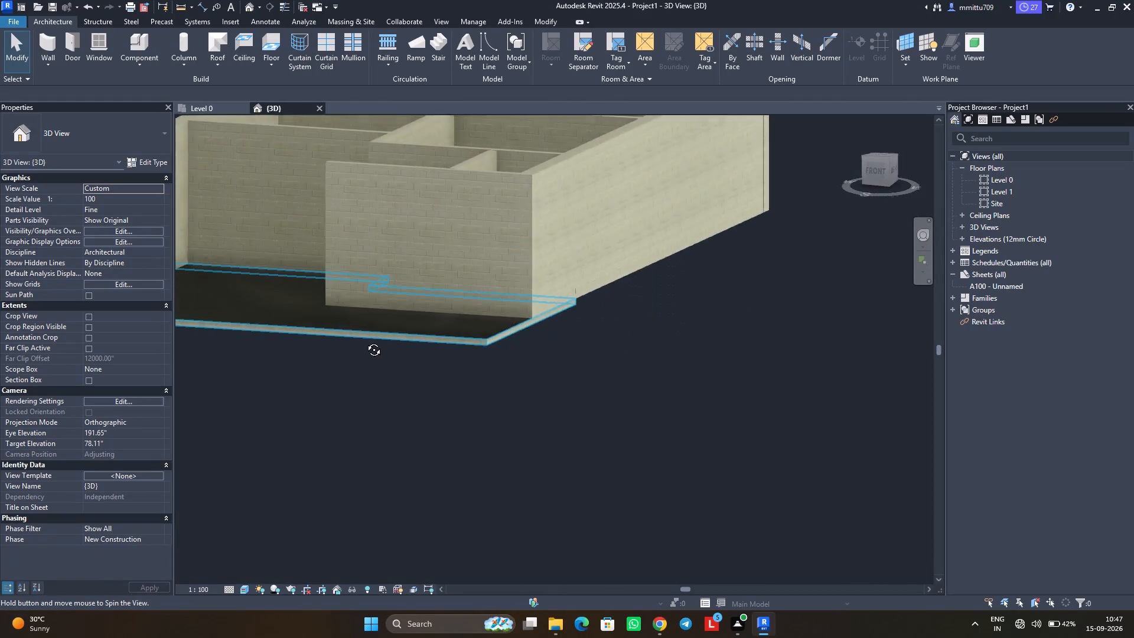
middle_click_drag(365, 341, 360, 338, "shift")
middle_click_drag(342, 325, 497, 362)
middle_click_drag(384, 325, 558, 305, "shift")
scroll(521, 330, "up", 1, "shift")
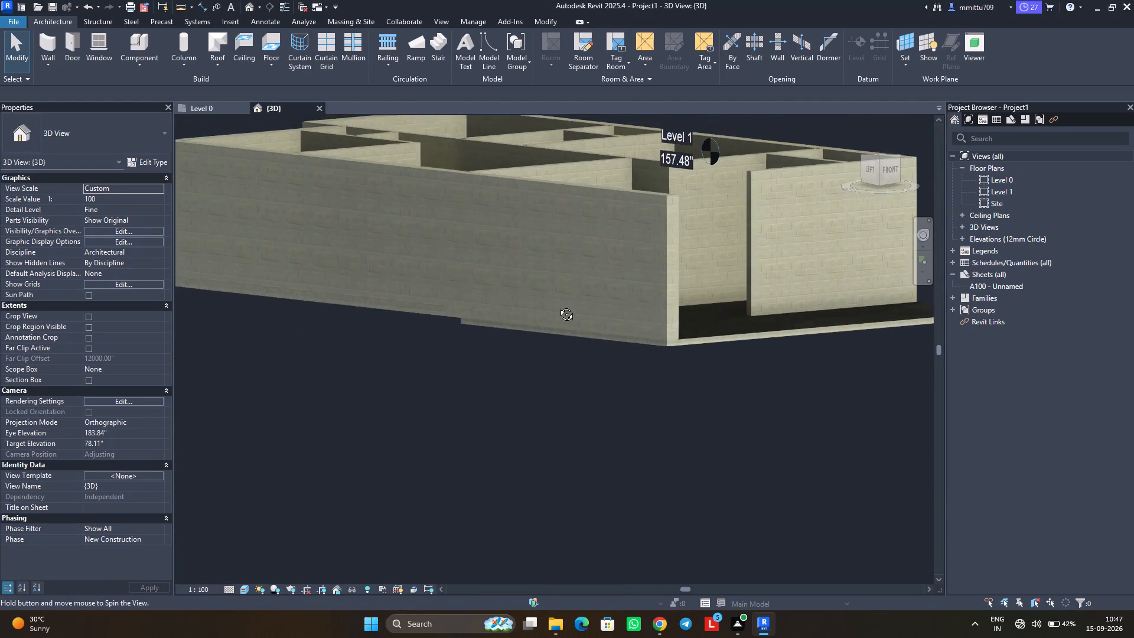
middle_click_drag(558, 305, 530, 386, "shift")
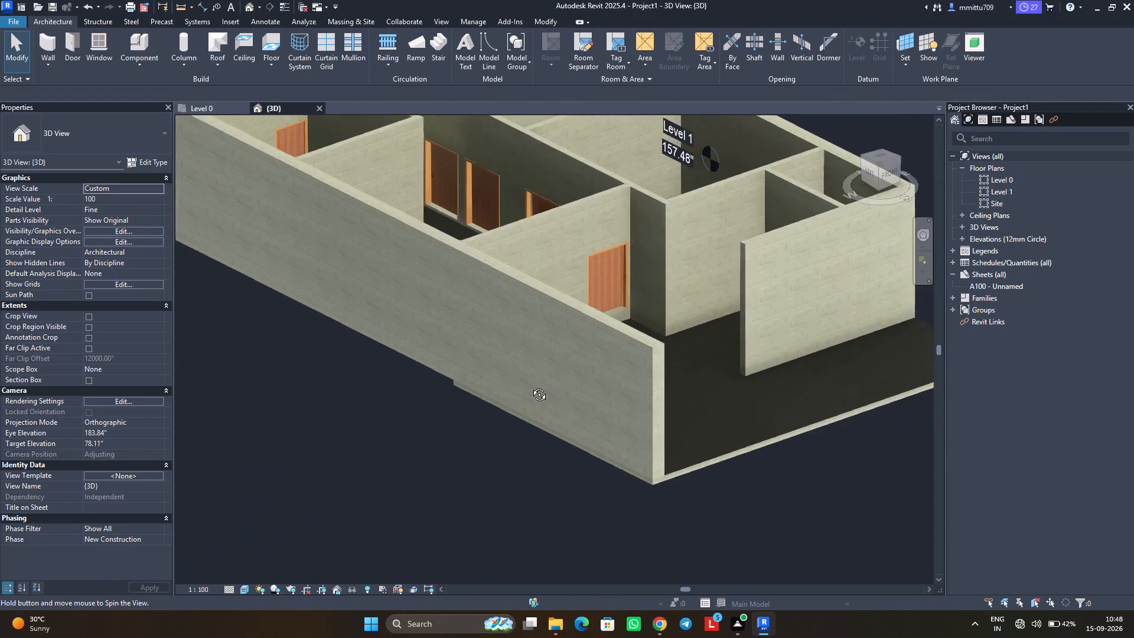
middle_click_drag(530, 386, 679, 501, "shift")
middle_click_drag(488, 352, 312, 305, "shift")
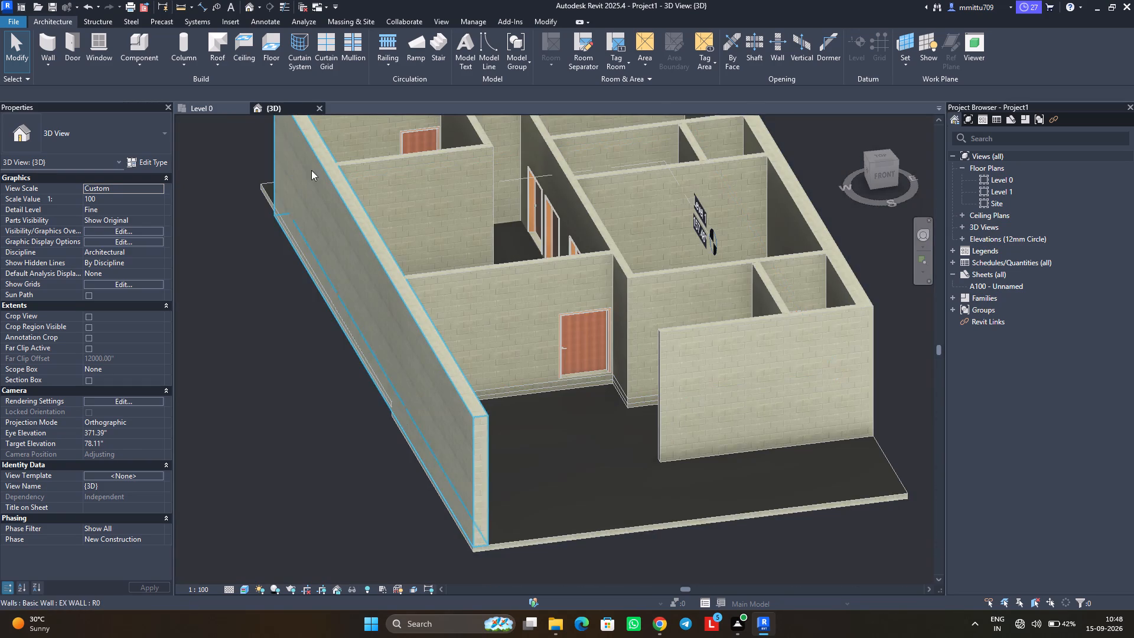
Examine the Level 0 plan from the parking and staircase up to the C Toilet and the red-crossed shaft beside it.
left_click(215, 112)
scroll(426, 269, "down", 5)
scroll(426, 269, "up", 1)
scroll(426, 269, "down", 2)
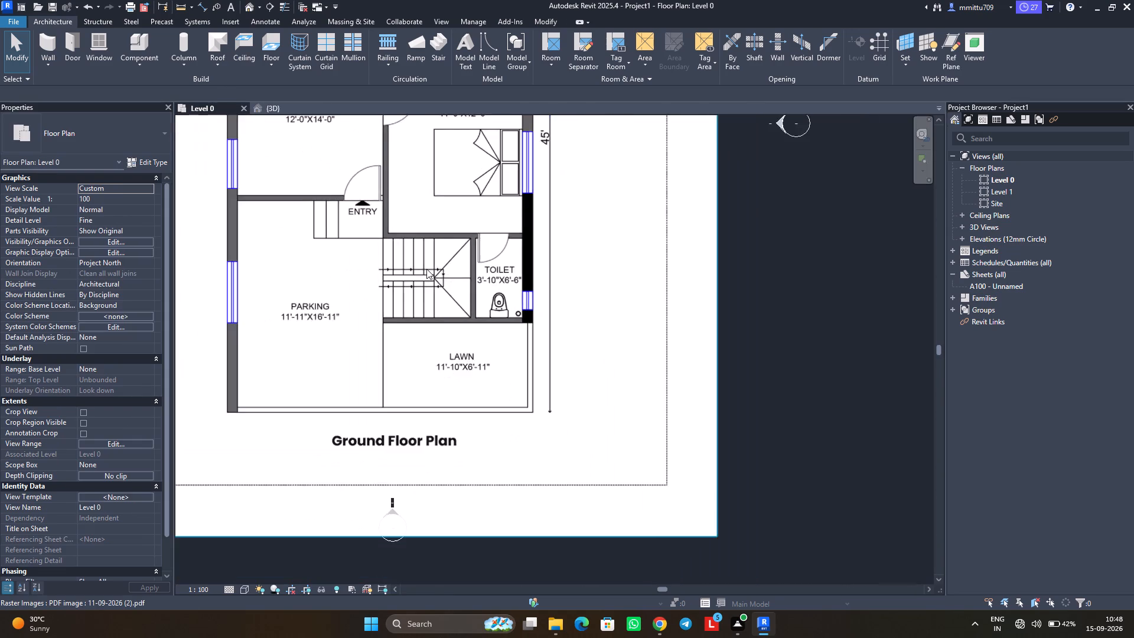
middle_click_drag(393, 257, 411, 335)
scroll(402, 313, "down", 2)
middle_click_drag(400, 306, 414, 364)
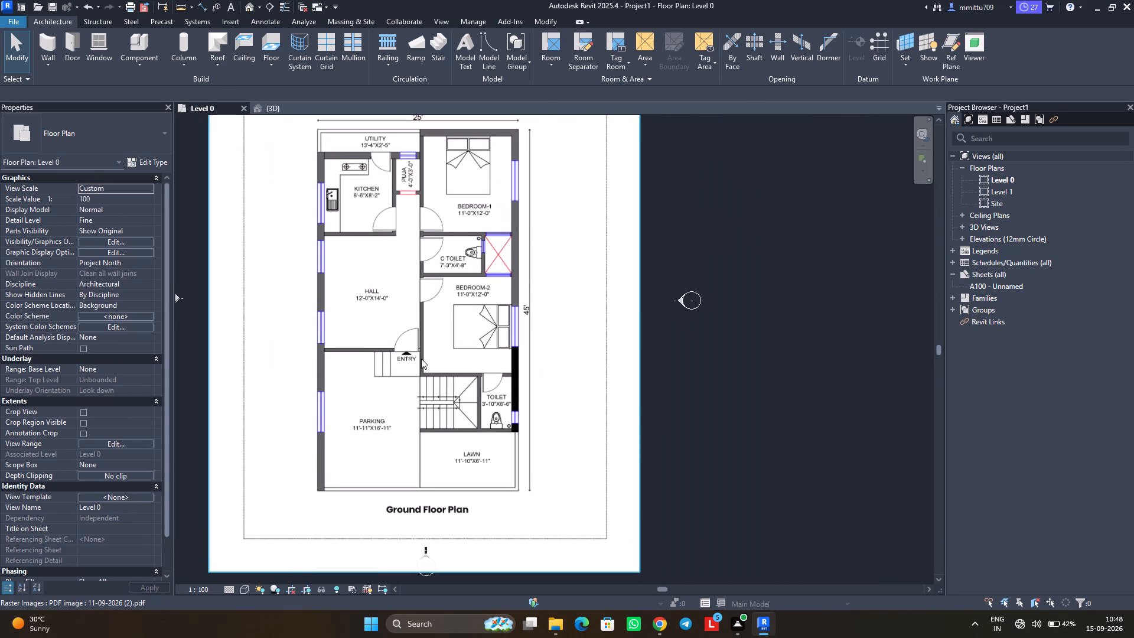
scroll(429, 331, "up", 5)
middle_click_drag(458, 297, 382, 390)
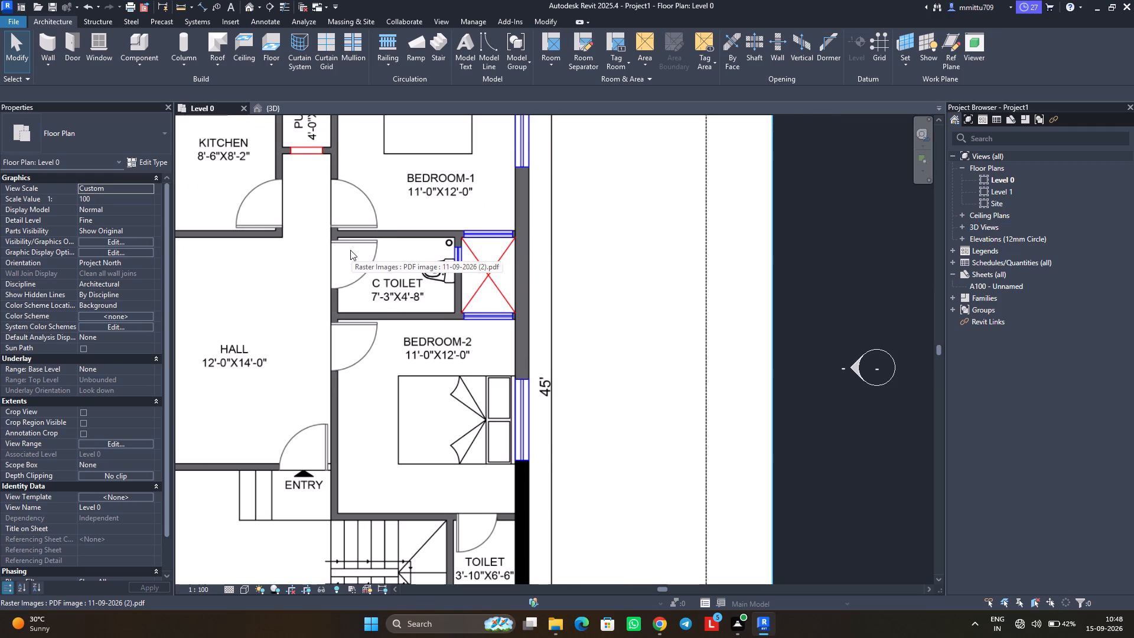
Cut a rectangular opening about 69.5 inches wide in the main house floor, following the red-crossed shaft beside the C Toilet.
left_click(307, 110)
scroll(389, 336, "down", 2)
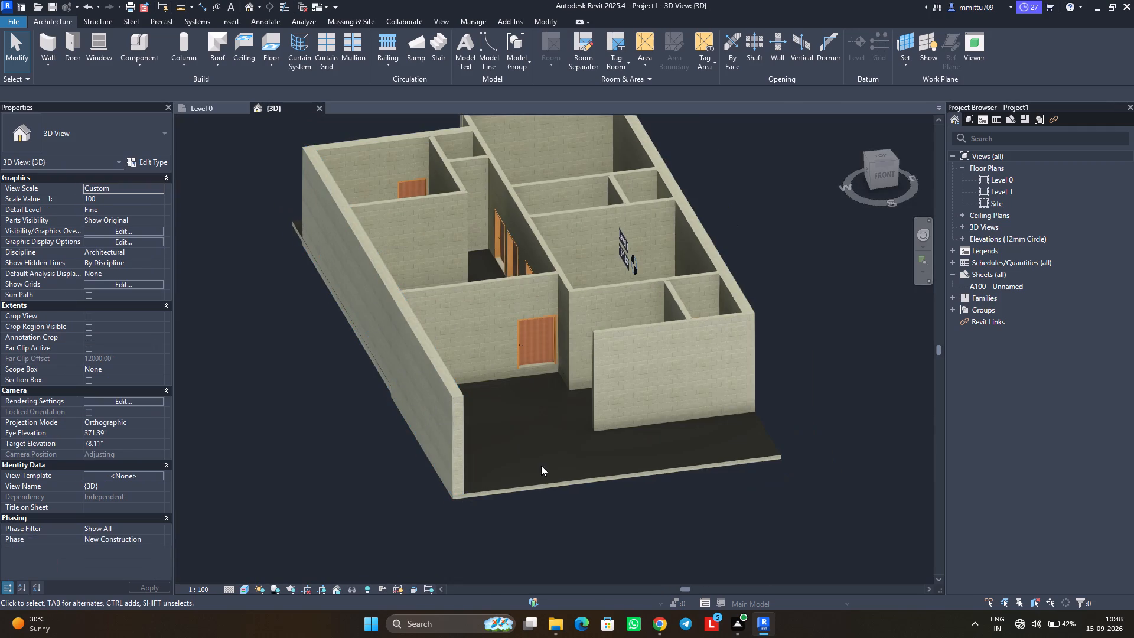
left_click(307, 250)
left_click(525, 45)
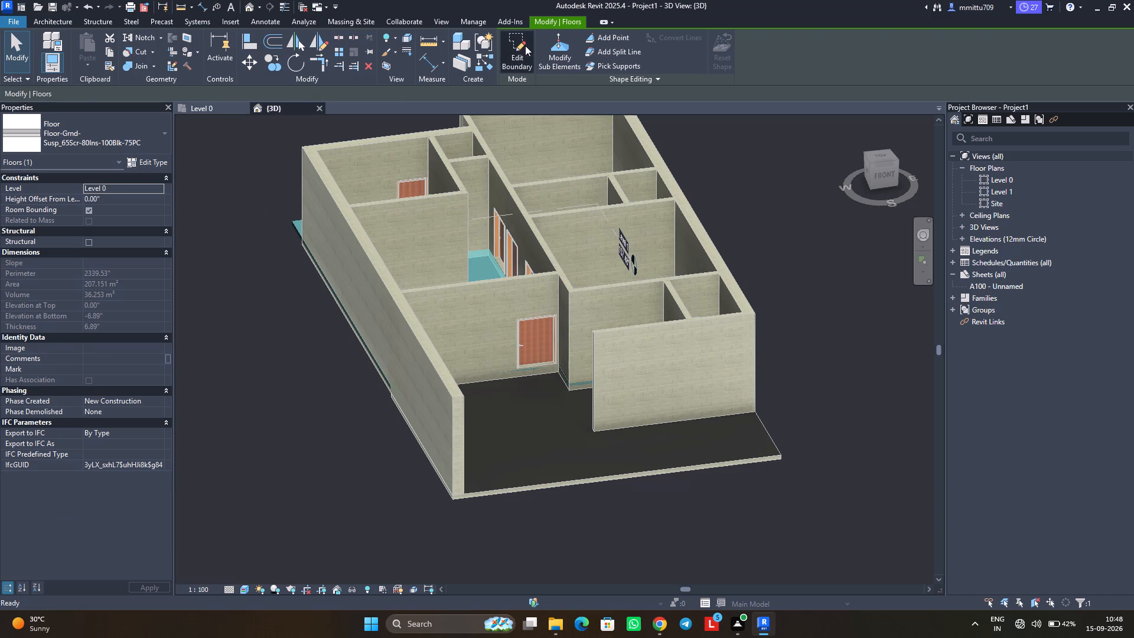
left_click(215, 107)
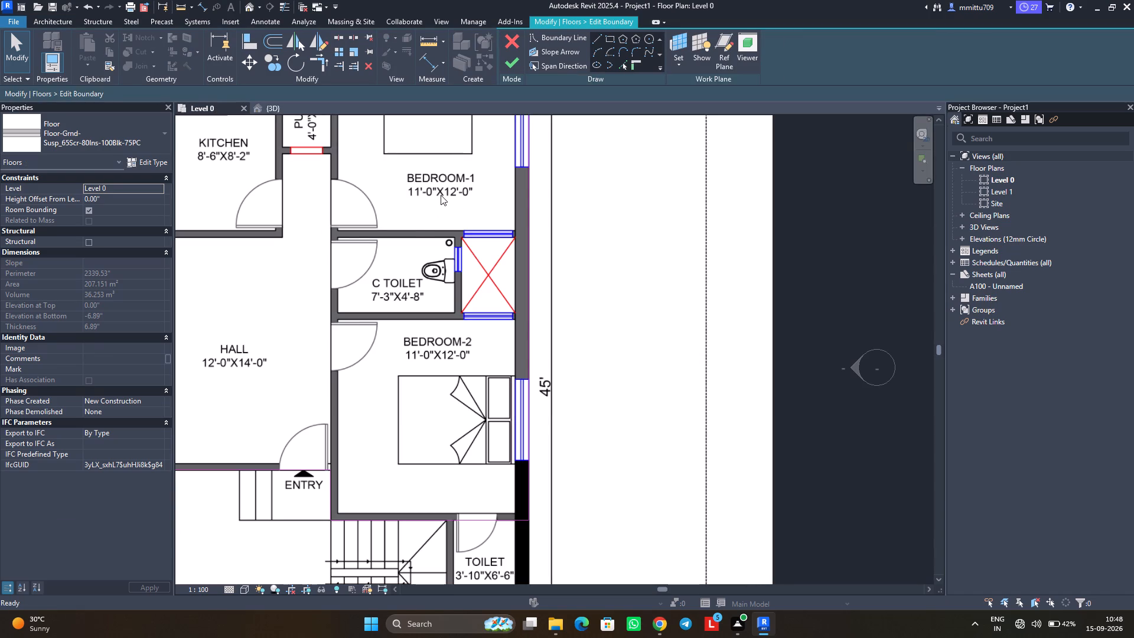
left_click(608, 42)
scroll(464, 217, "up", 7)
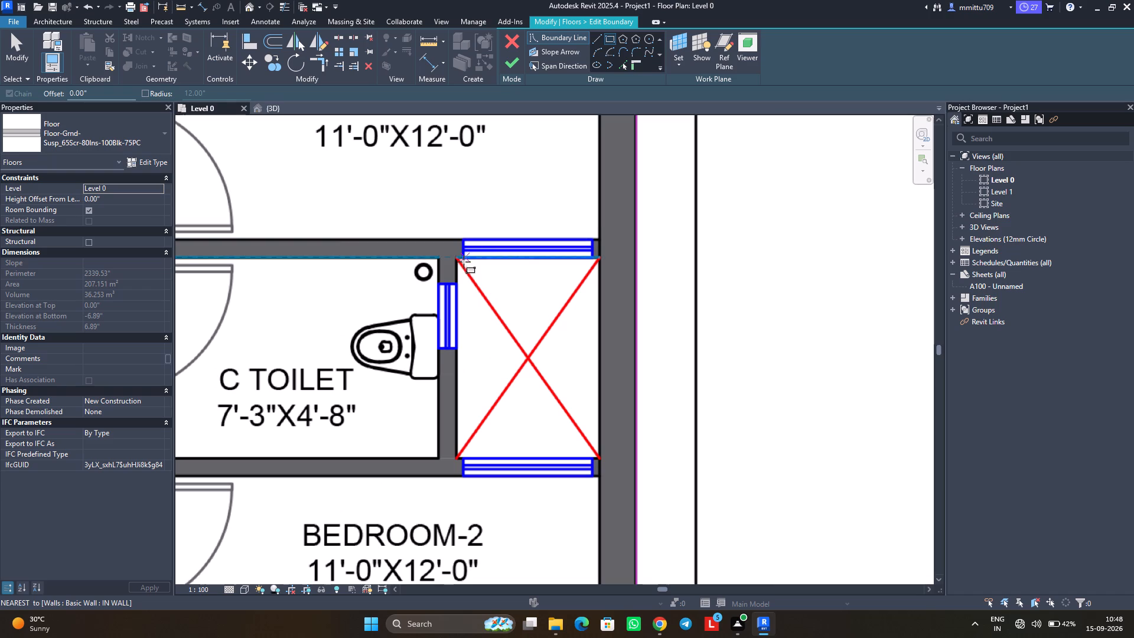
left_click(459, 261)
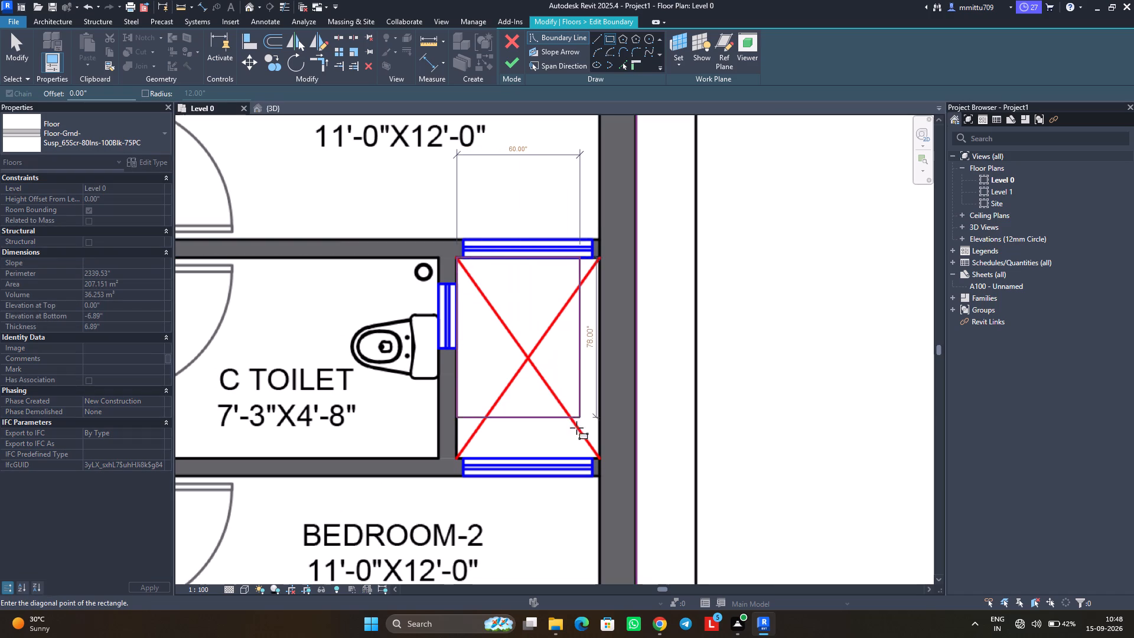
left_click(598, 456)
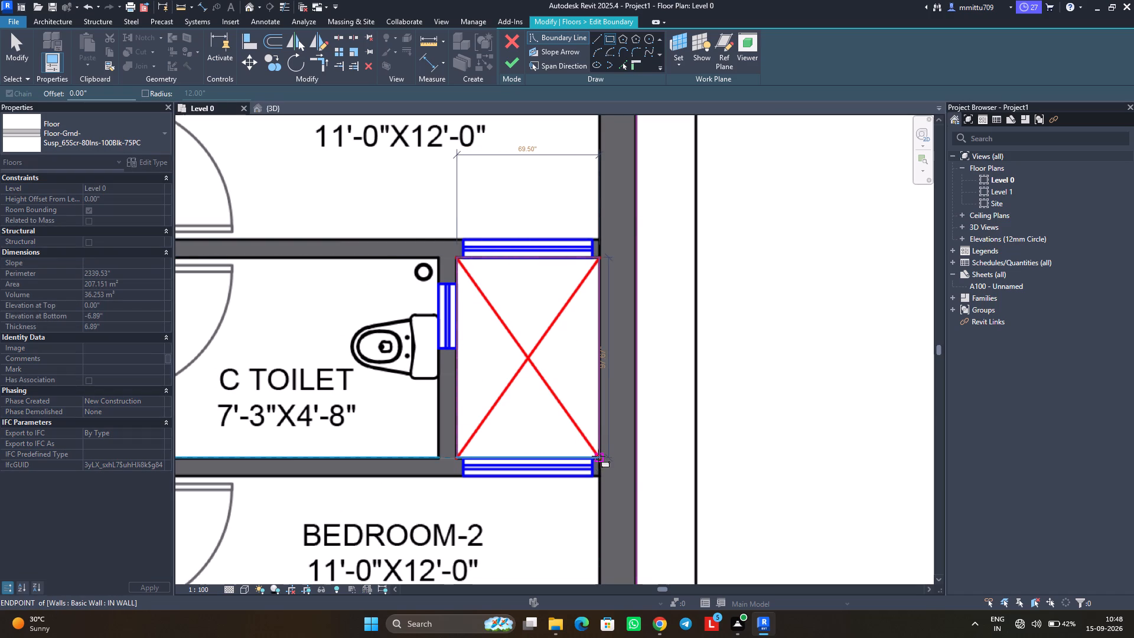
left_click(513, 65)
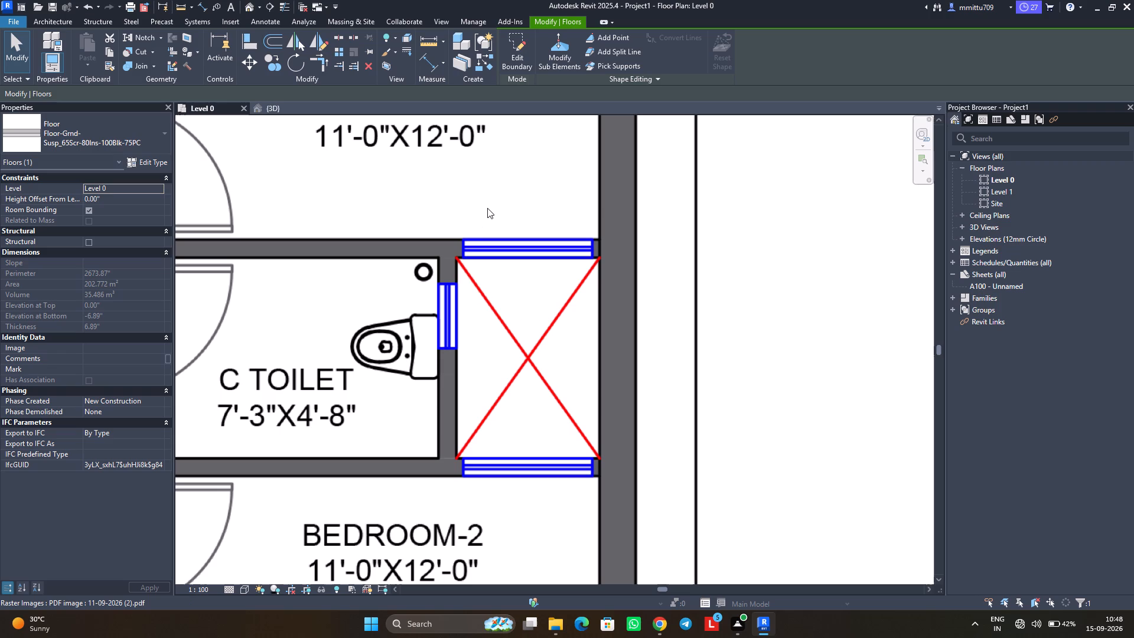
Inspect the shaft opening in the house floor in 3D, from above and from underneath.
left_click(294, 105)
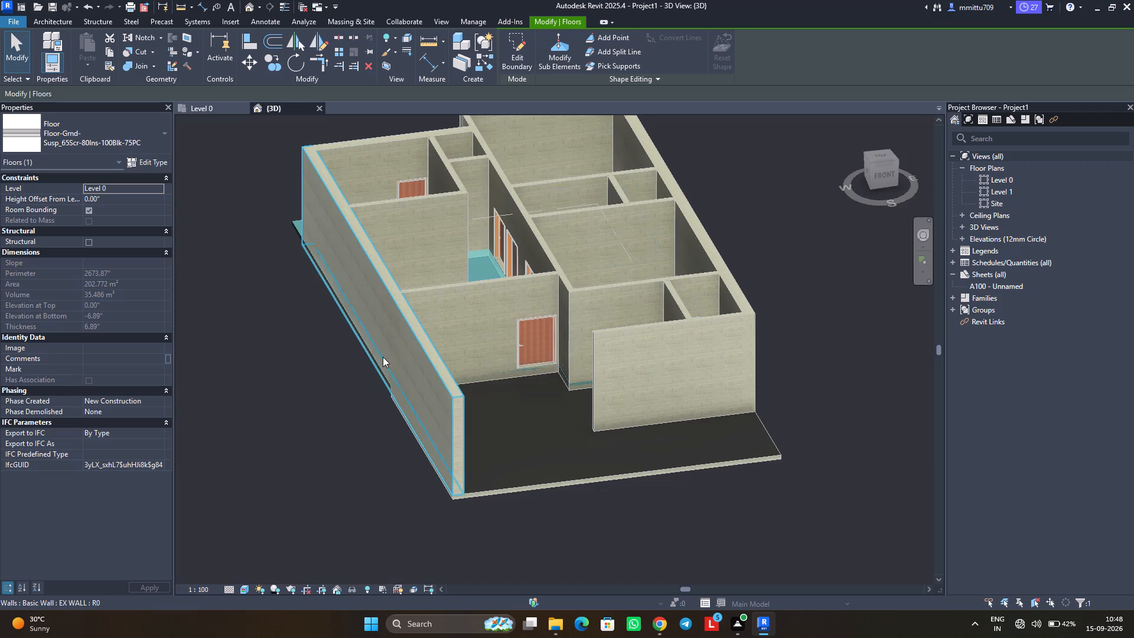
key("Escape")
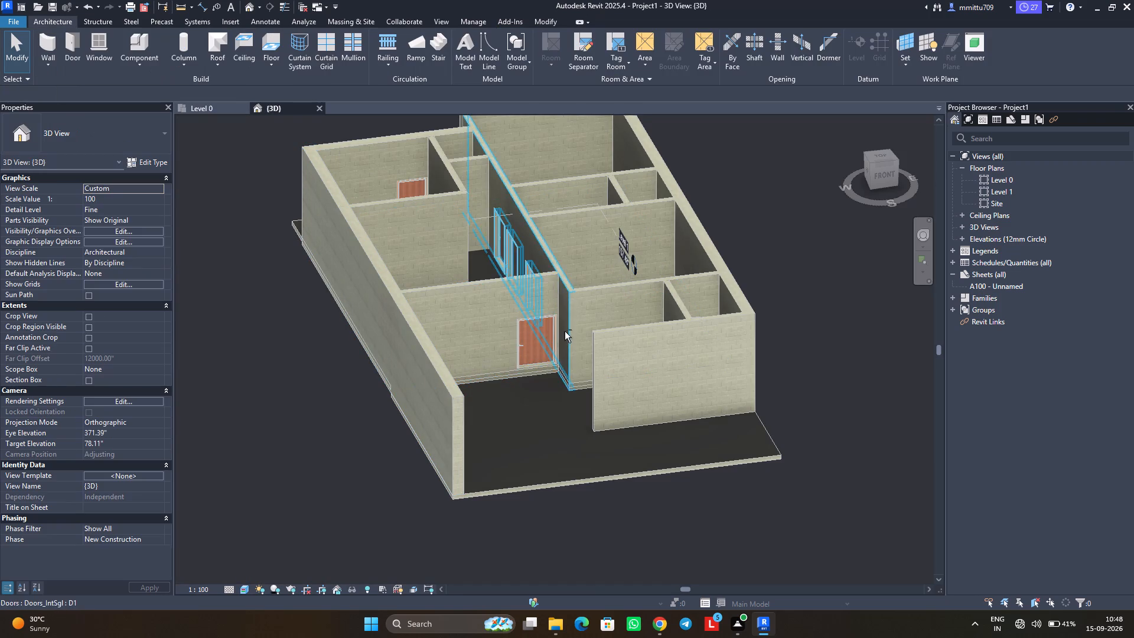
middle_click_drag(565, 333, 536, 419, "shift")
middle_click_drag(589, 347, 591, 370, "shift")
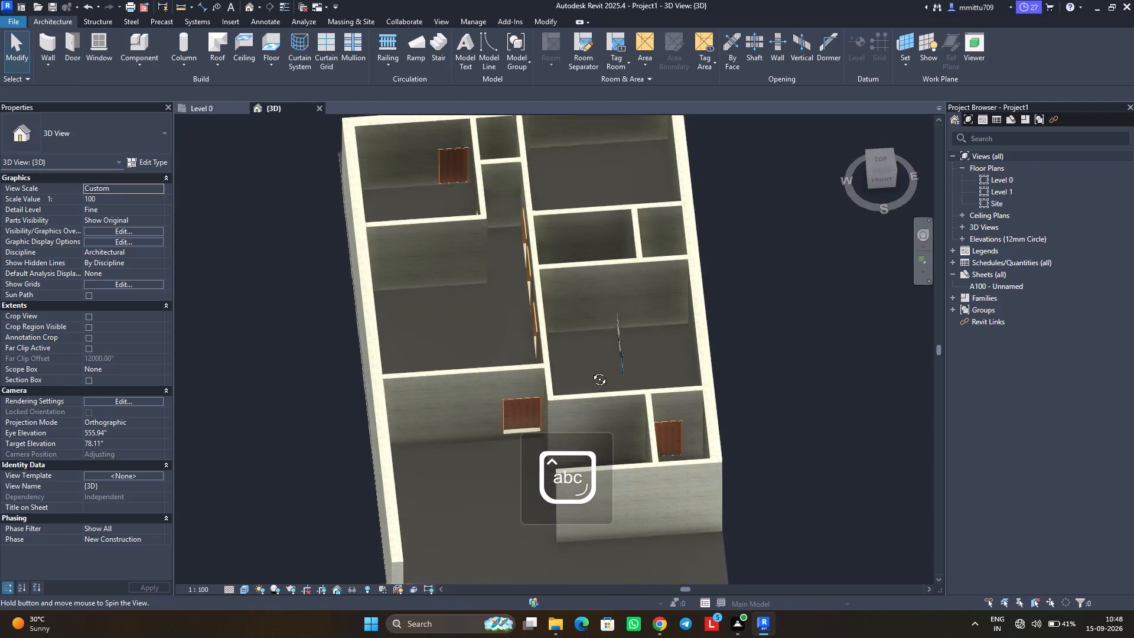
middle_click_drag(591, 370, 581, 423, "shift")
middle_click_drag(600, 331, 636, 398, "shift")
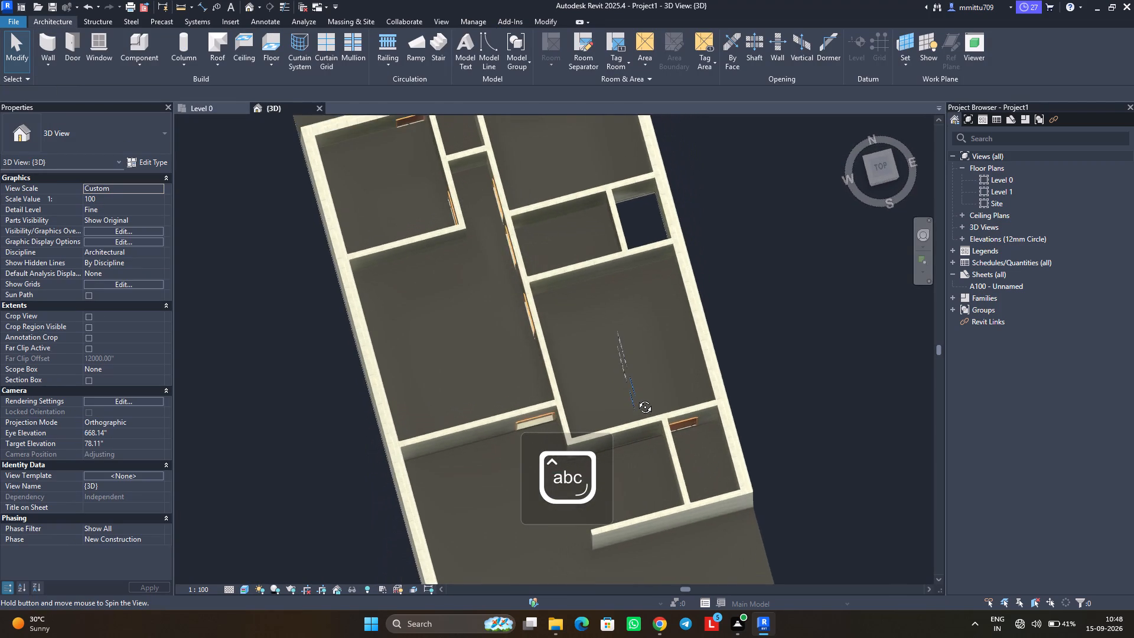
middle_click_drag(636, 398, 588, 257, "shift")
middle_click_drag(631, 419, 535, 235, "shift")
scroll(536, 237, "up", 1)
middle_click_drag(625, 412, 629, 242, "shift")
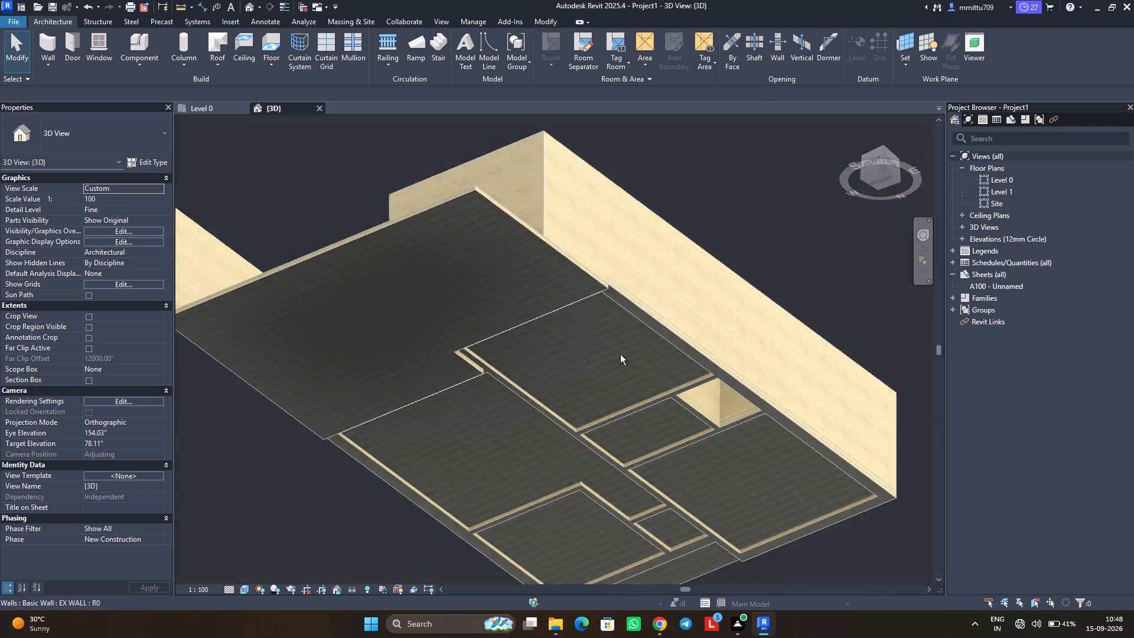
middle_click_drag(620, 350, 689, 376, "shift")
middle_click_drag(591, 313, 617, 411, "shift")
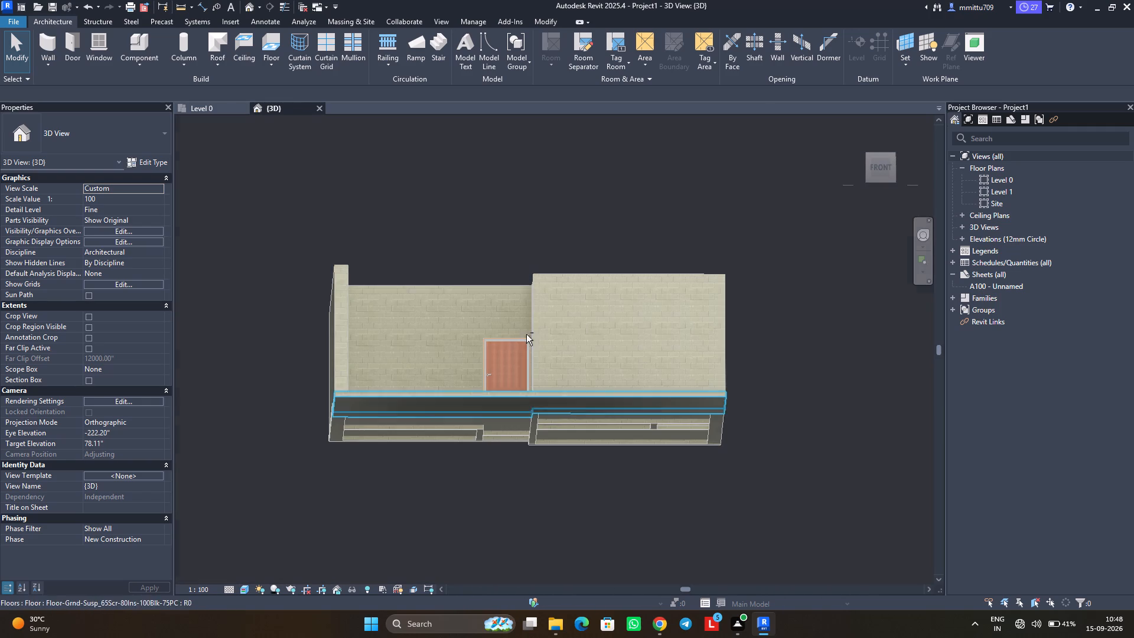
Review the whole Level 0 ground floor plan, including the rooms, the entry steps and the staircase.
left_click(226, 111)
scroll(407, 318, "down", 5)
scroll(408, 321, "up", 1)
scroll(406, 319, "down", 6)
middle_click_drag(332, 300, 405, 331)
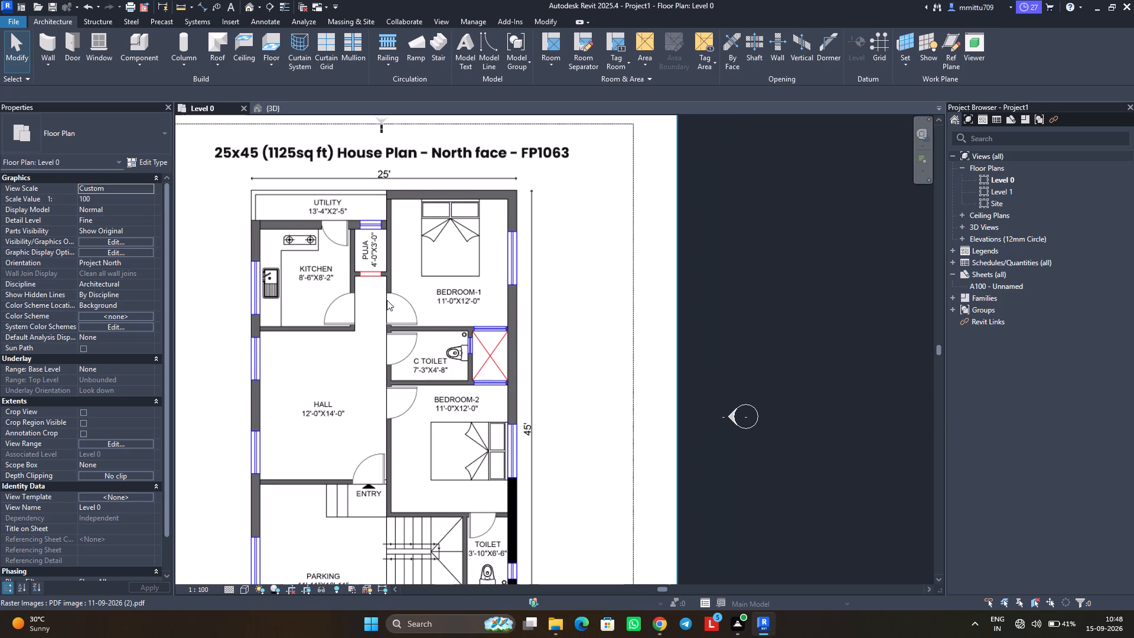
middle_click_drag(394, 337, 476, 296)
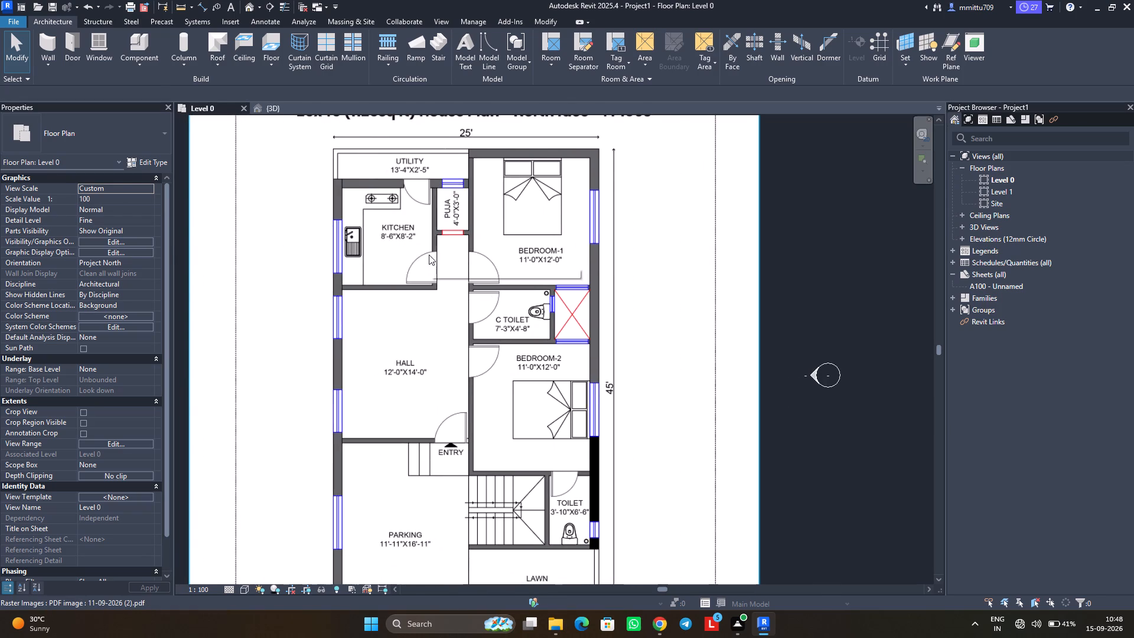
left_click(429, 255)
key("Escape")
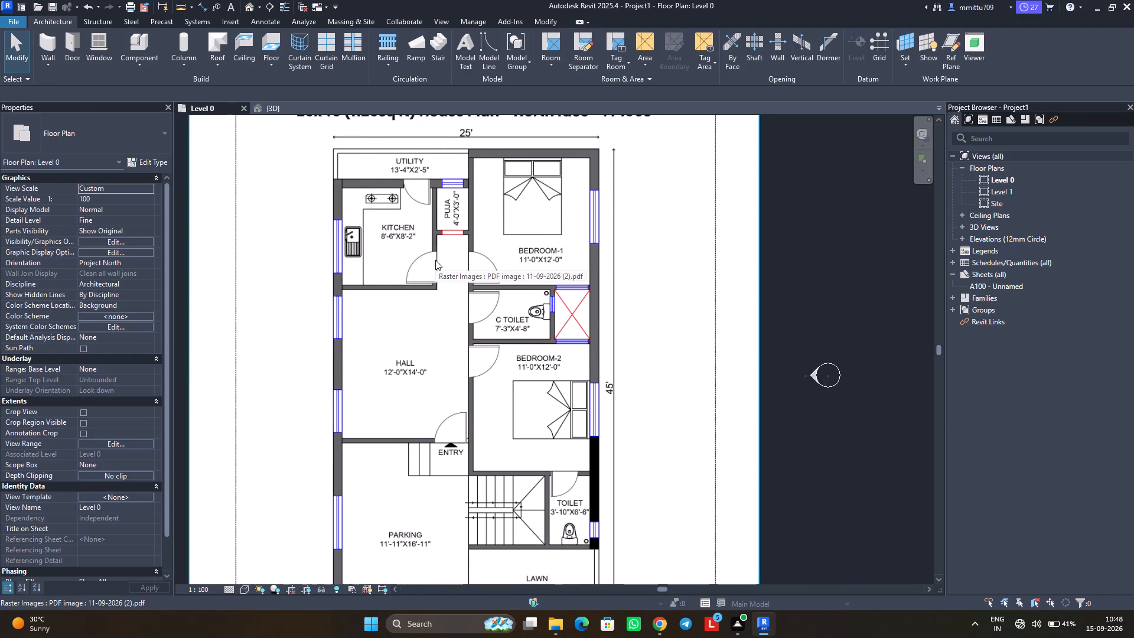
middle_click_drag(433, 357, 434, 356)
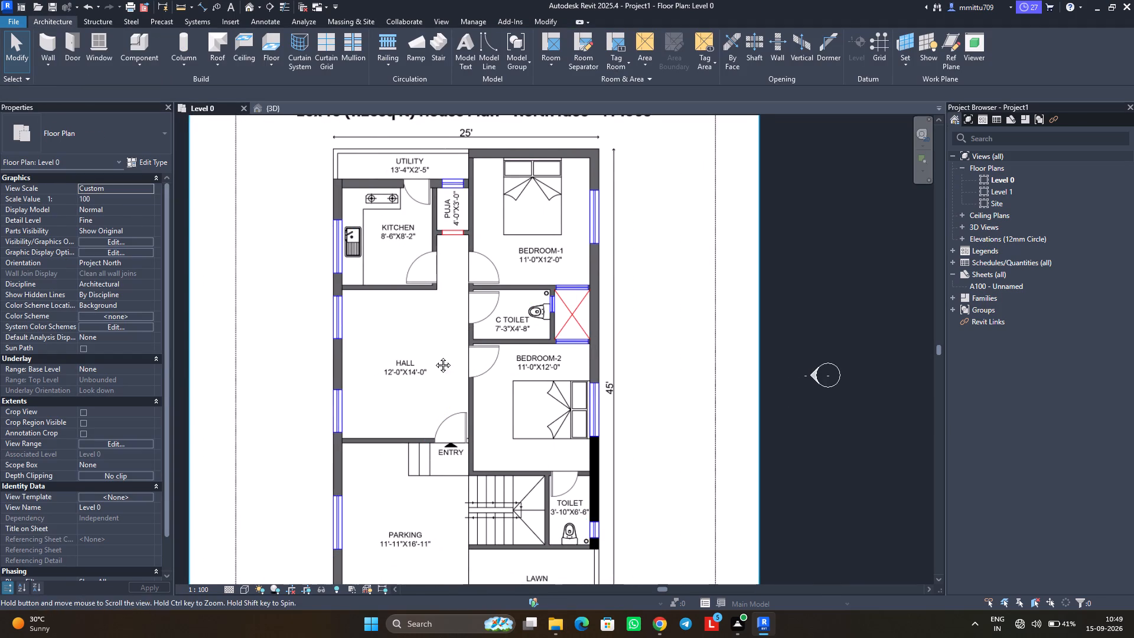
middle_click_drag(434, 356, 471, 345)
scroll(471, 345, "down", 3)
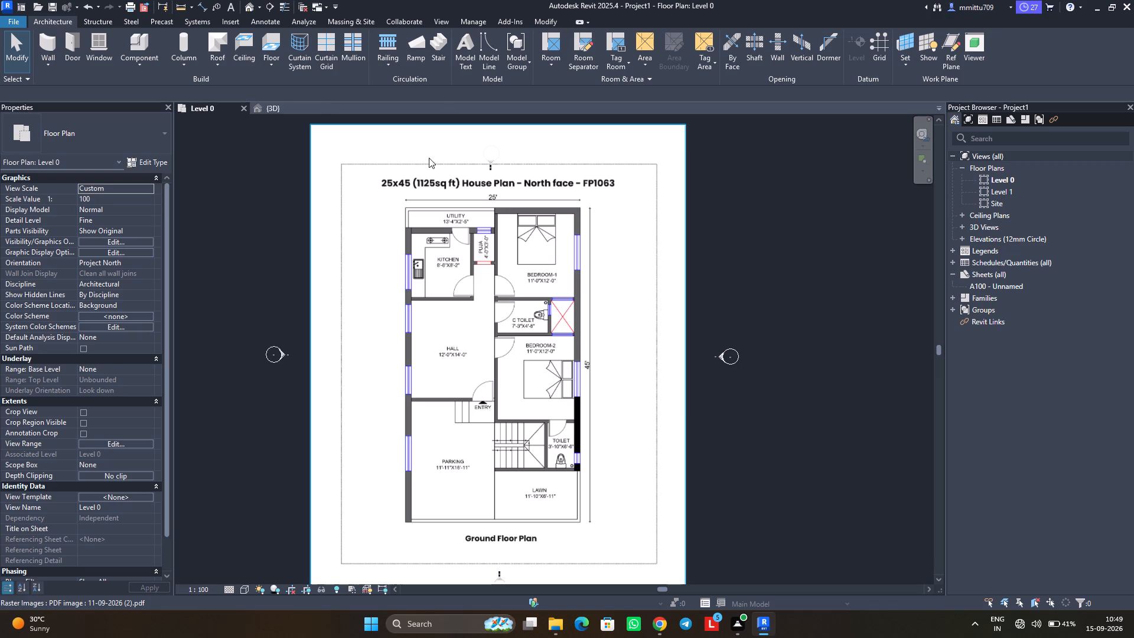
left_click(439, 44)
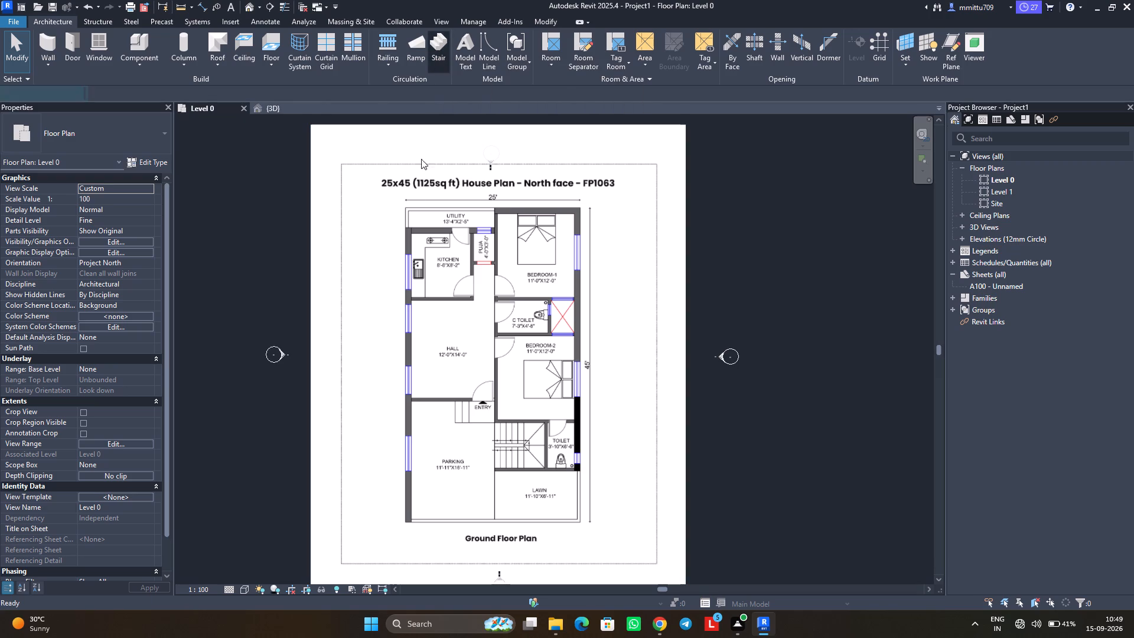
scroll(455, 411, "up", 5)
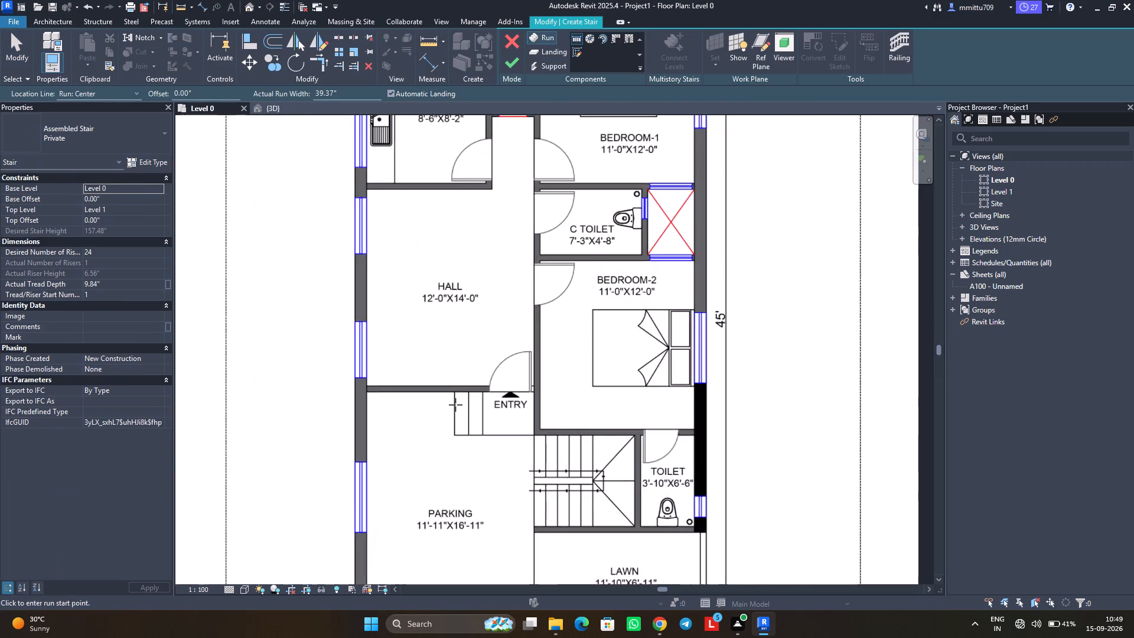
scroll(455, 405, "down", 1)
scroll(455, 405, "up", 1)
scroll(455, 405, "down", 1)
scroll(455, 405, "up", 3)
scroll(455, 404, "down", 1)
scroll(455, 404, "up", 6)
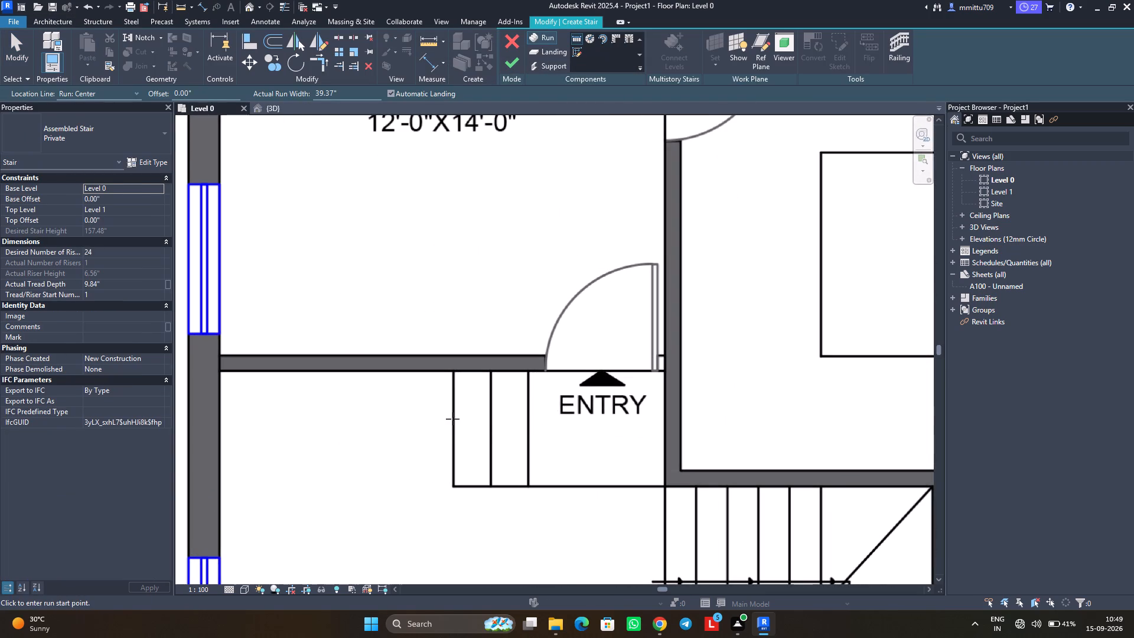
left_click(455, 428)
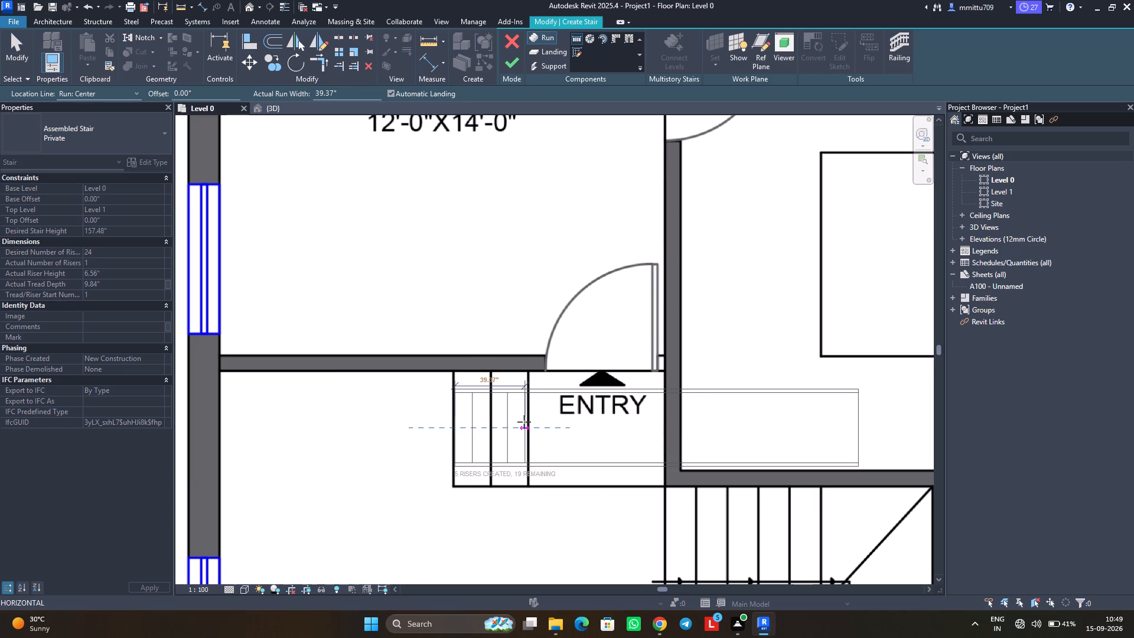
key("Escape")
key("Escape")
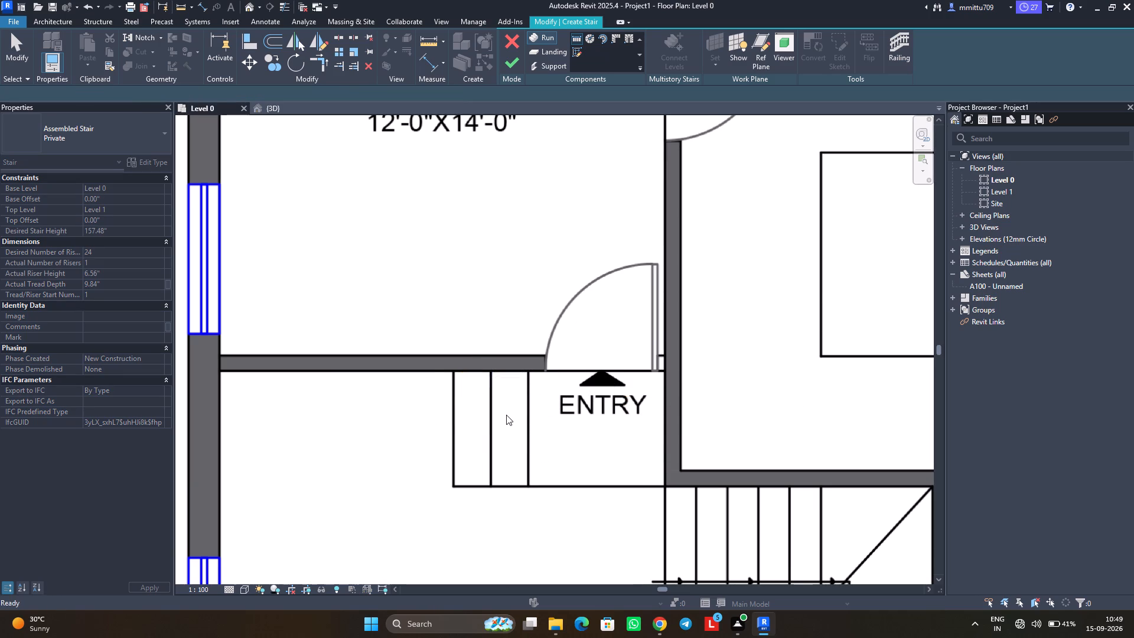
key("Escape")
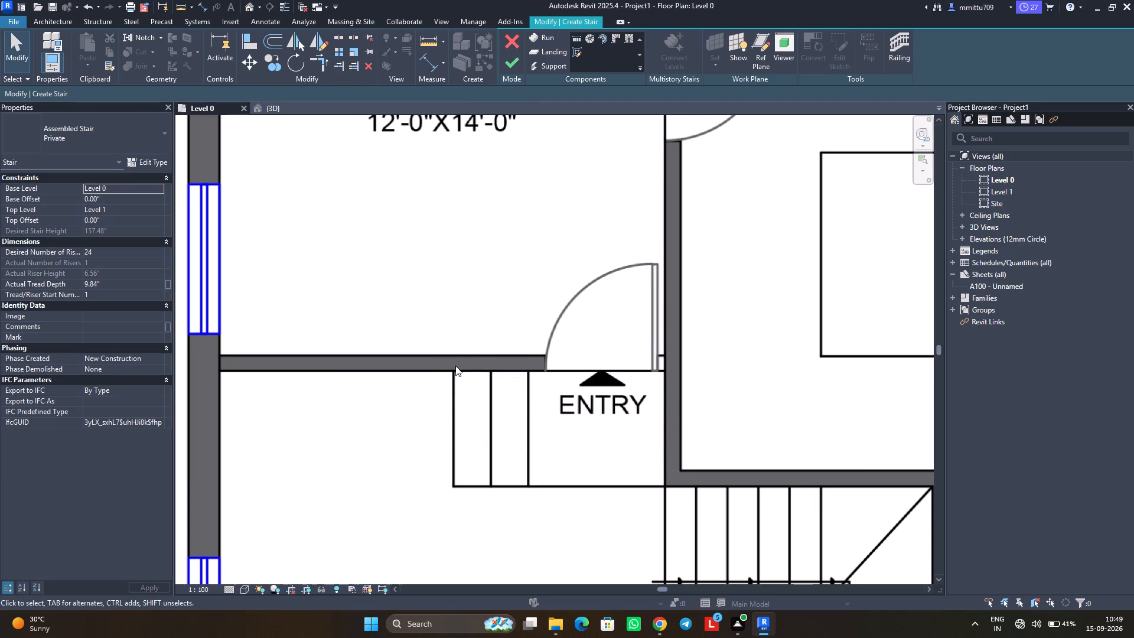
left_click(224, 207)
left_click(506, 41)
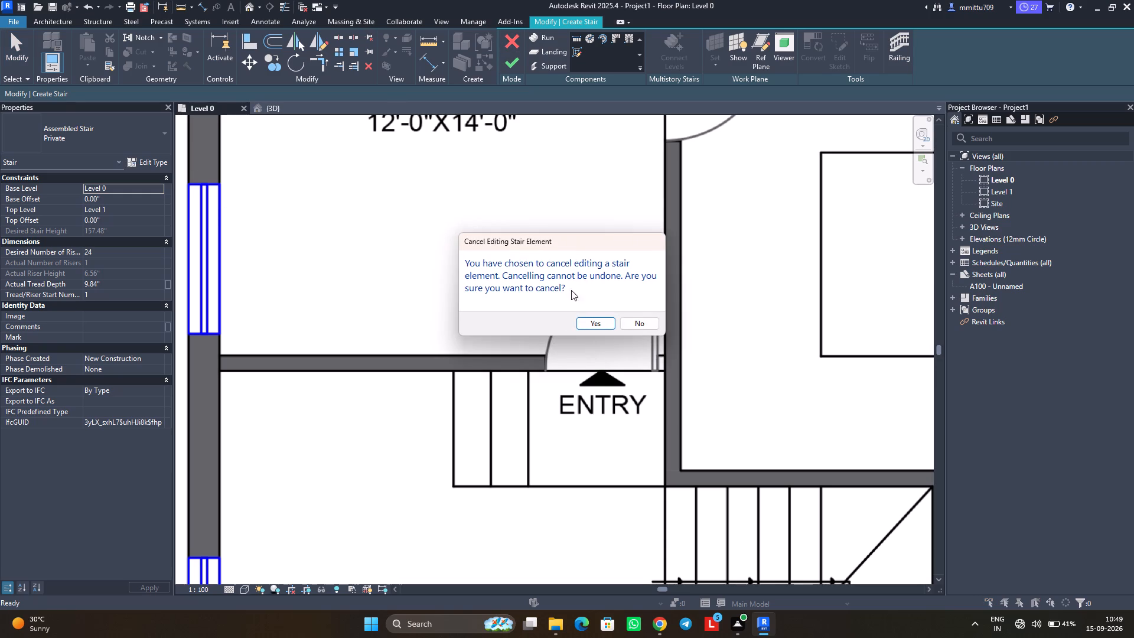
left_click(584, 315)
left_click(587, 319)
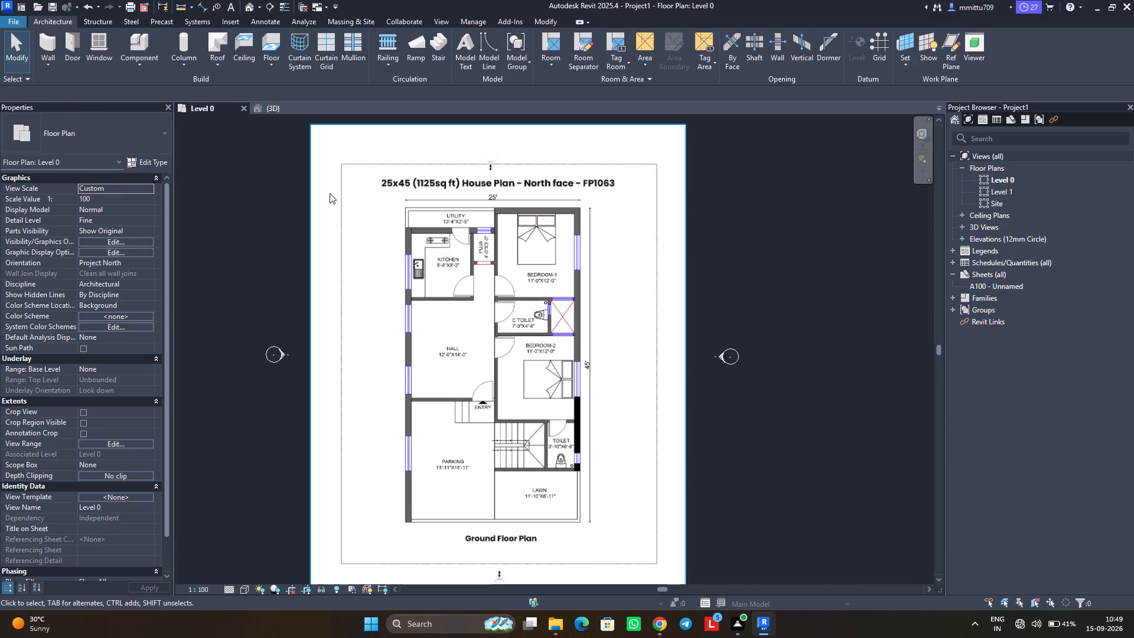
Examine the entry steps and the adjacent staircase on the Level 0 plan.
scroll(451, 438, "up", 1)
scroll(451, 440, "down", 1)
scroll(451, 441, "up", 2)
scroll(468, 396, "up", 2)
scroll(468, 404, "down", 1)
scroll(468, 404, "up", 3)
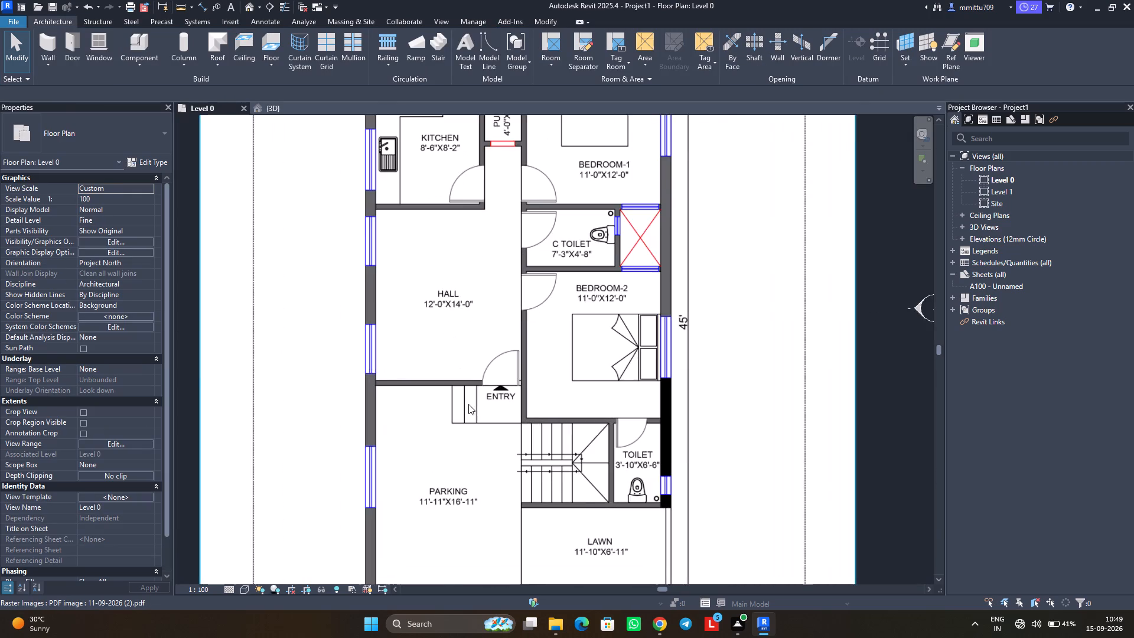
scroll(468, 404, "up", 5)
middle_click_drag(480, 415, 435, 350)
middle_click_drag(508, 434, 478, 379)
scroll(508, 434, "up", 1)
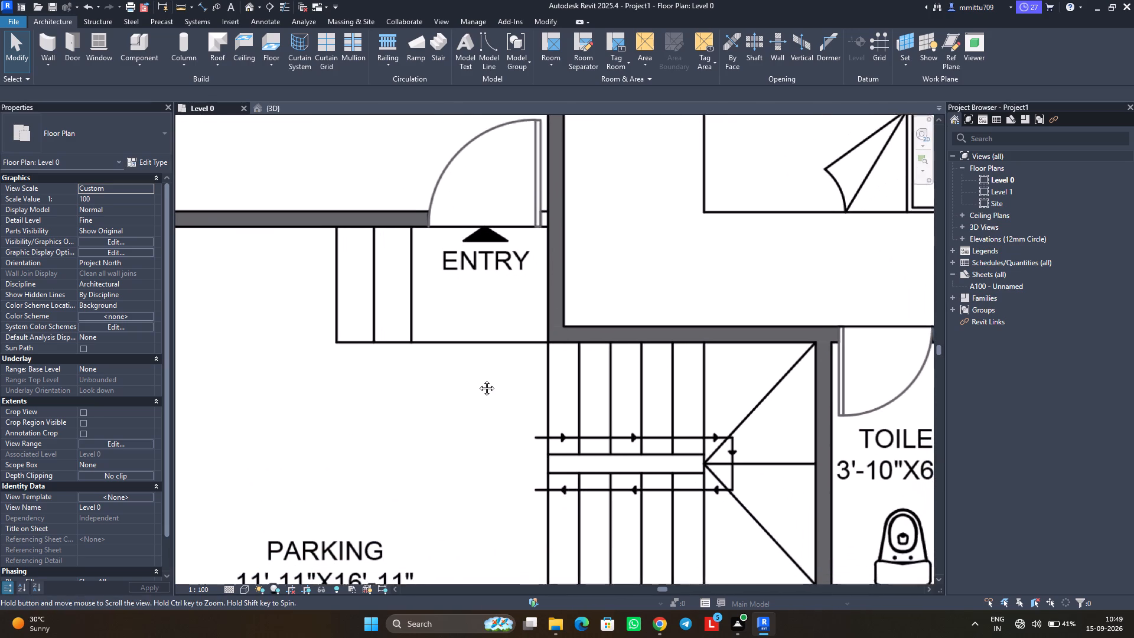
middle_click_drag(478, 379, 464, 362)
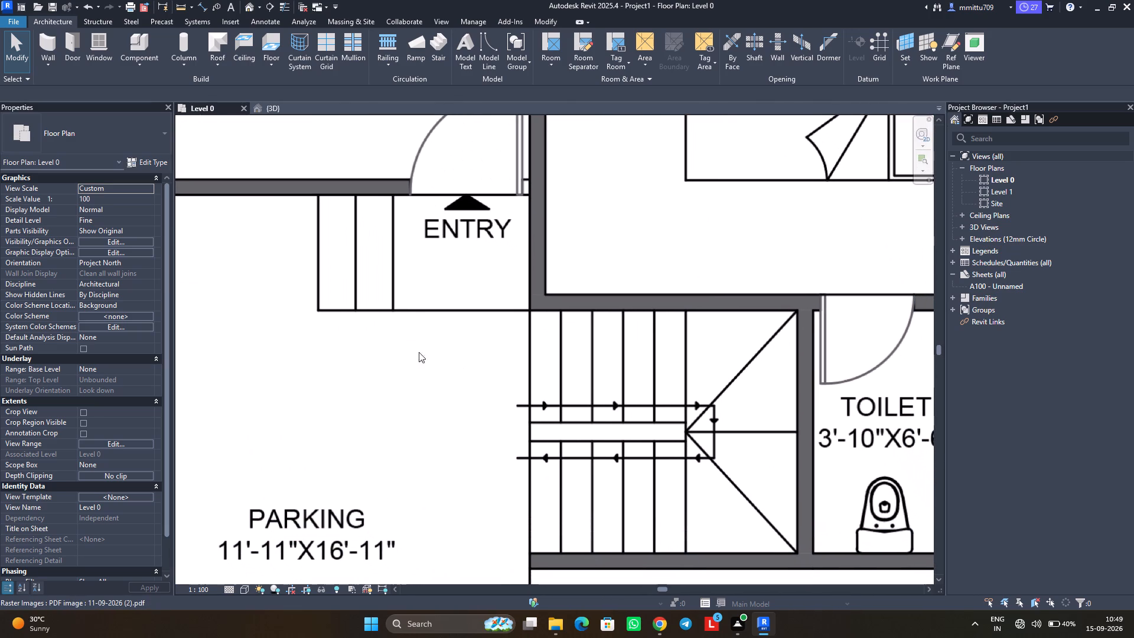
scroll(408, 338, "up", 1)
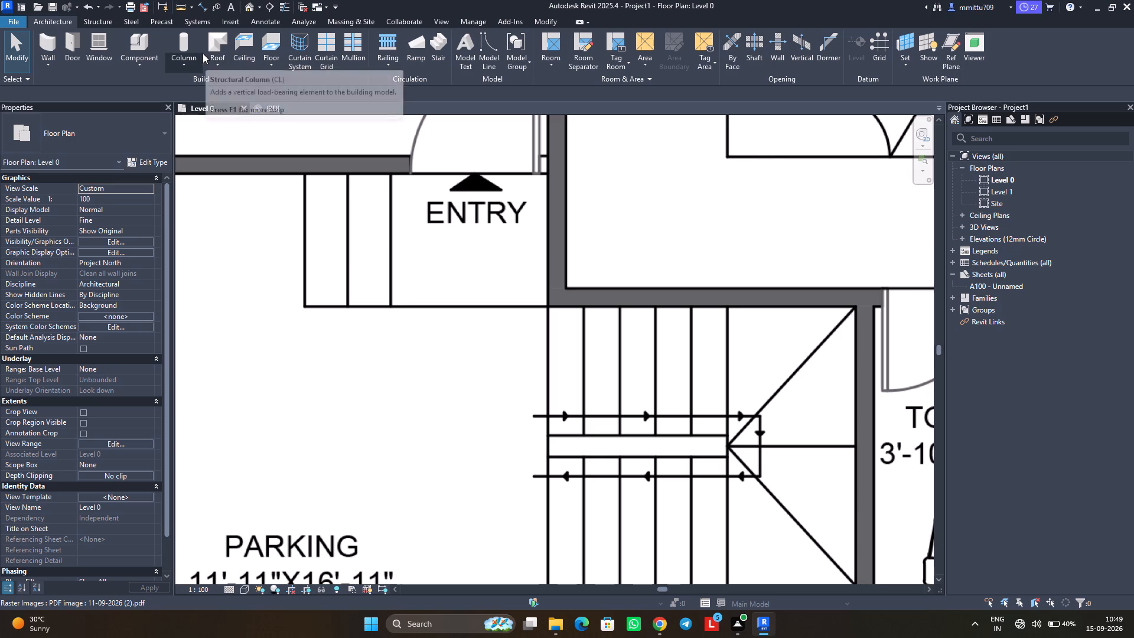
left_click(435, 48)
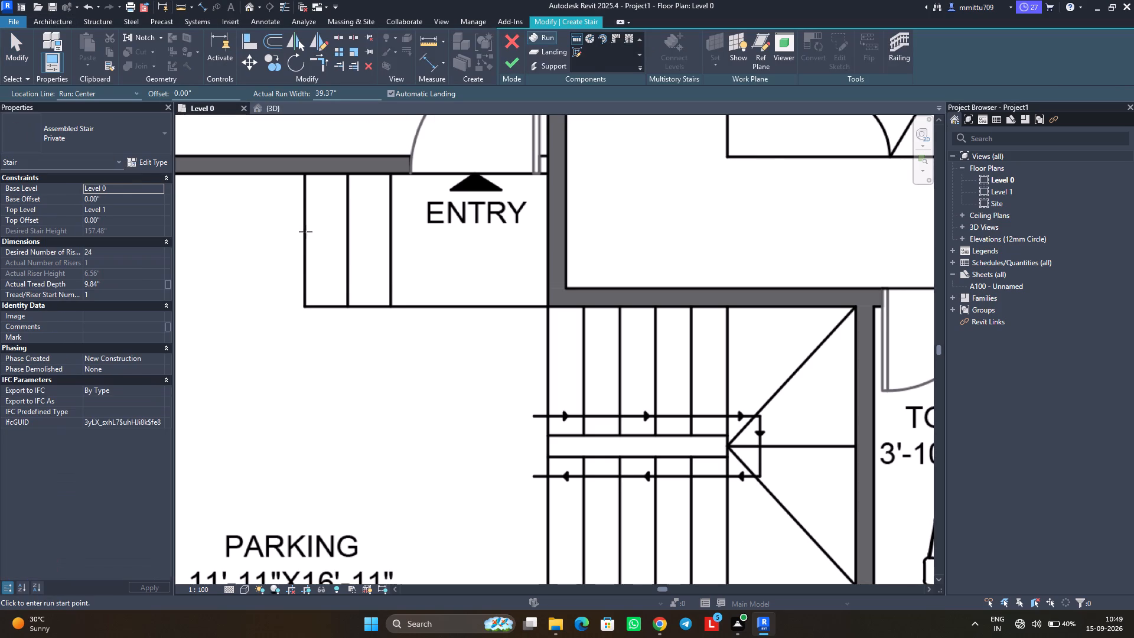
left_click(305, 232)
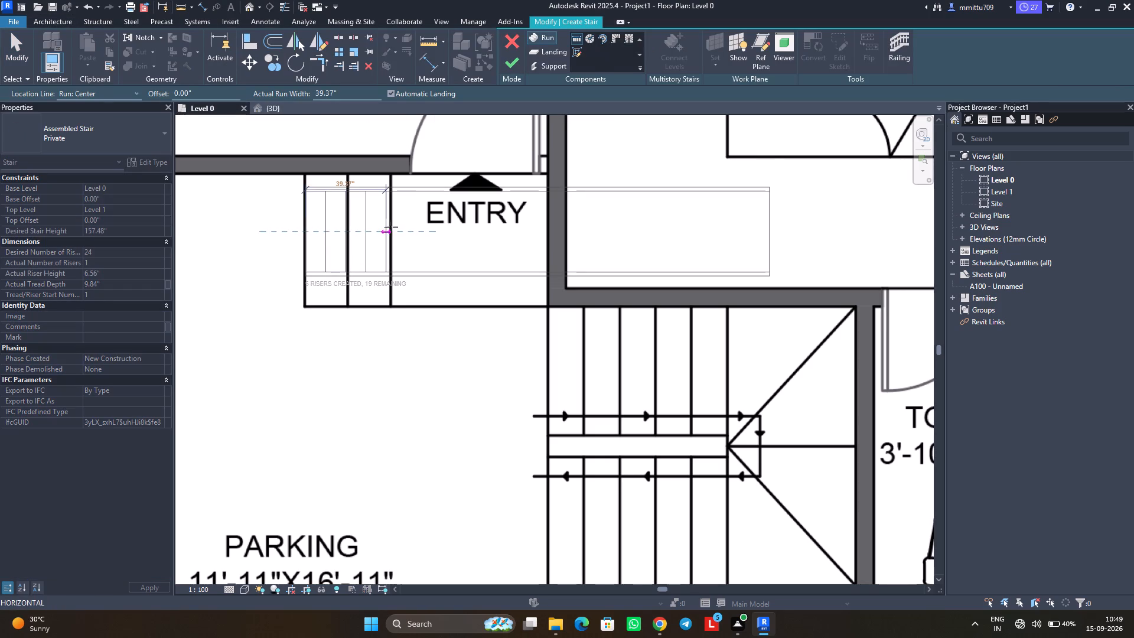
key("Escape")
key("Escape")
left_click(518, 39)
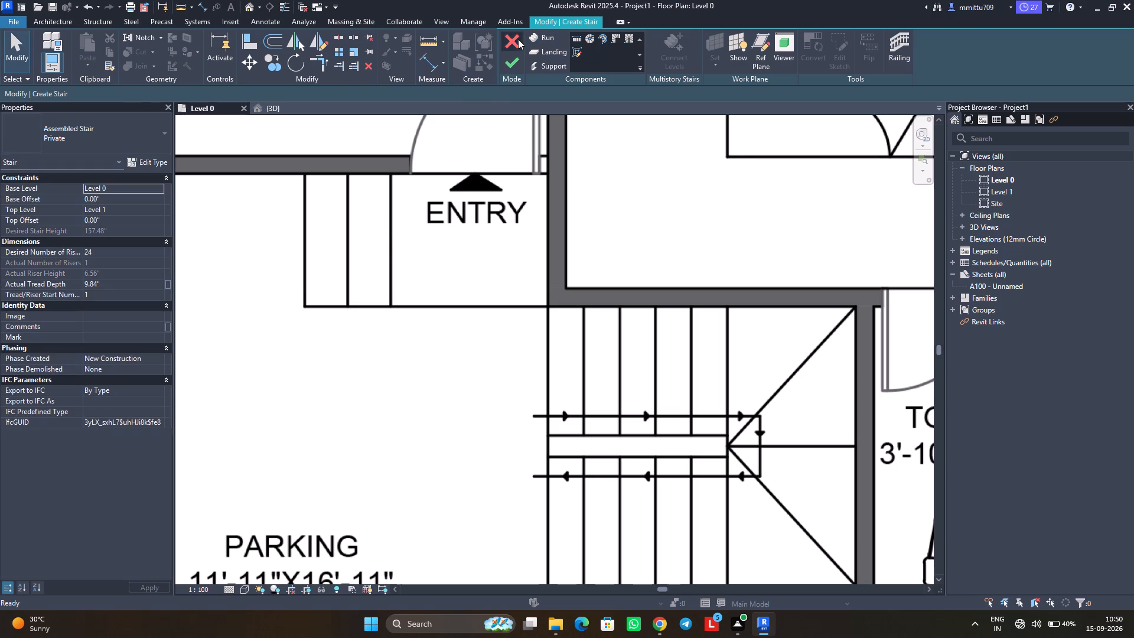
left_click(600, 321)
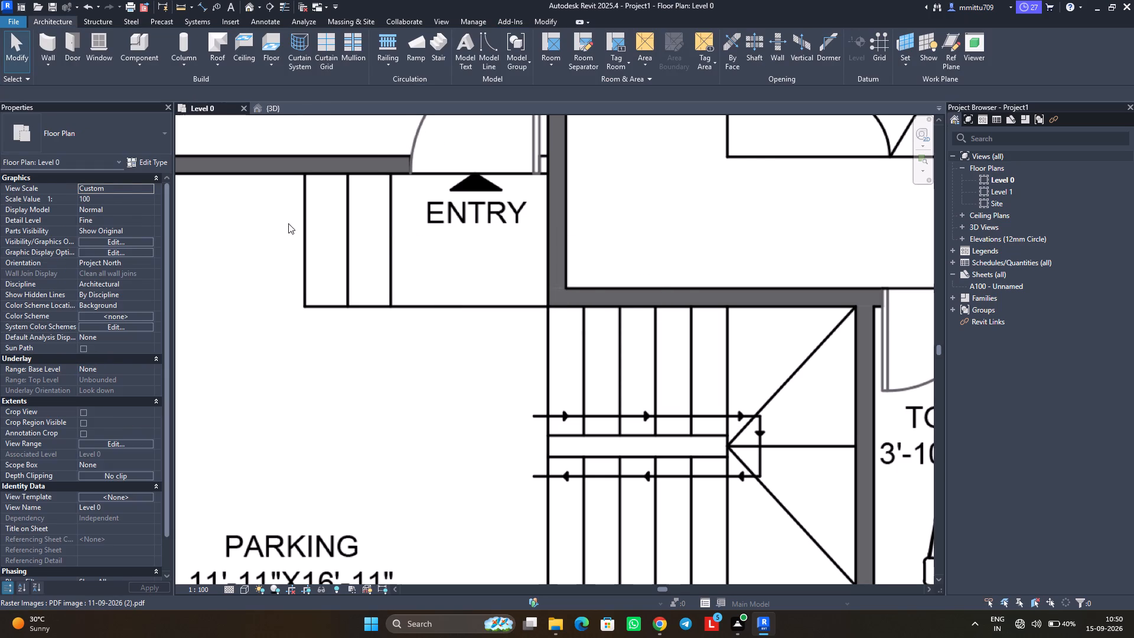
Measure the entry steps' width on the plan with the Scale tool, from the hall wall to their outer edge.
left_click(309, 175)
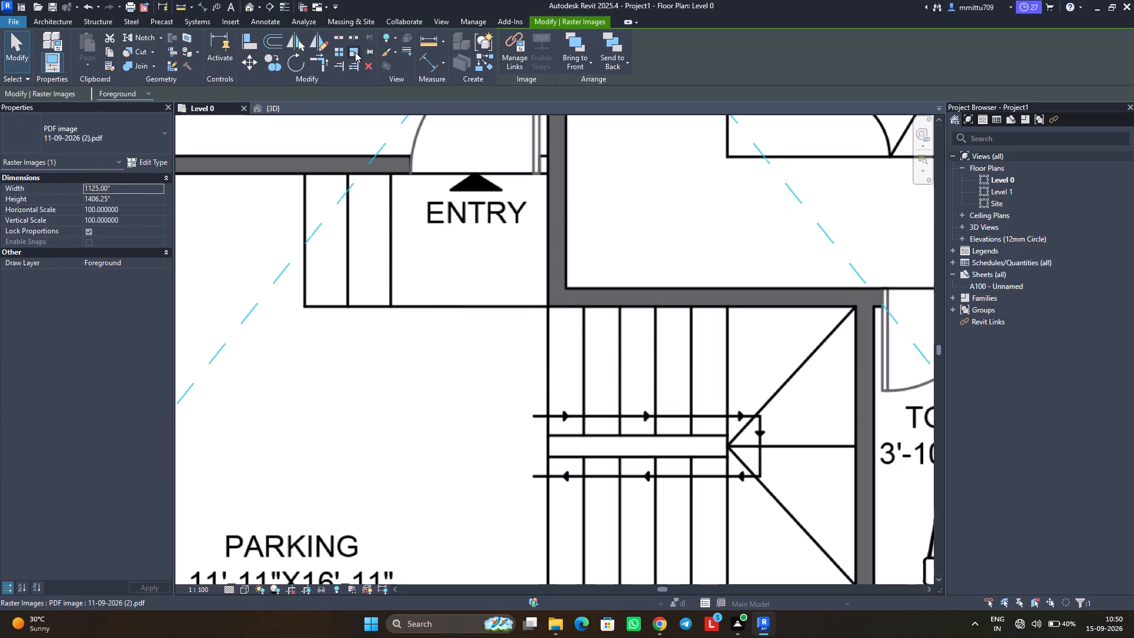
left_click(355, 52)
left_click(341, 175)
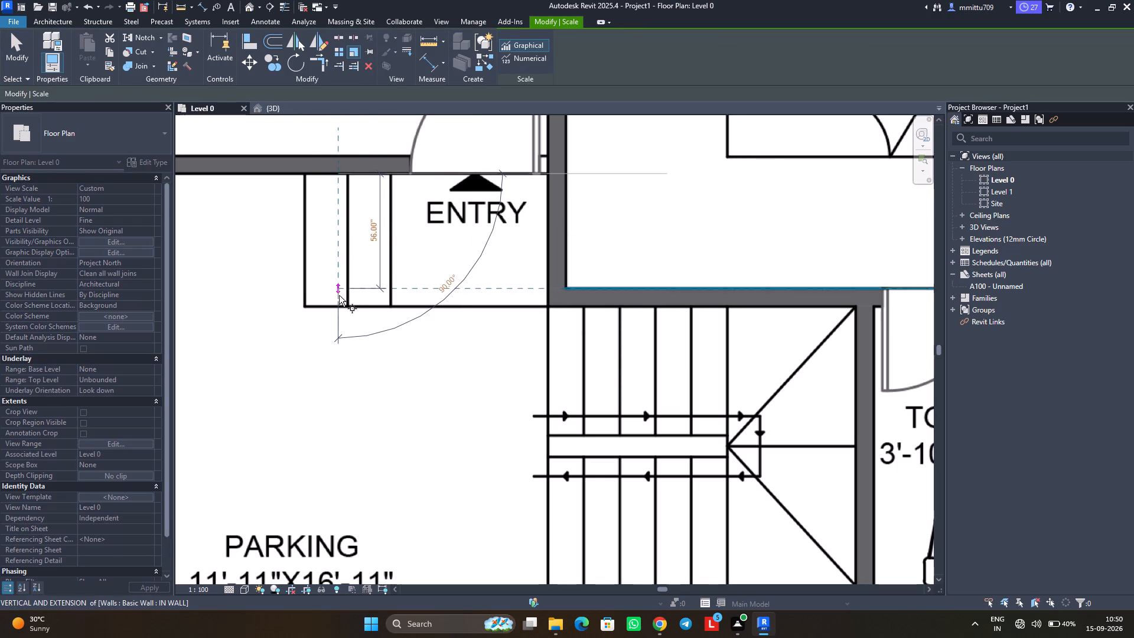
scroll(338, 302, "up", 3)
scroll(338, 301, "down", 1)
scroll(338, 301, "up", 7)
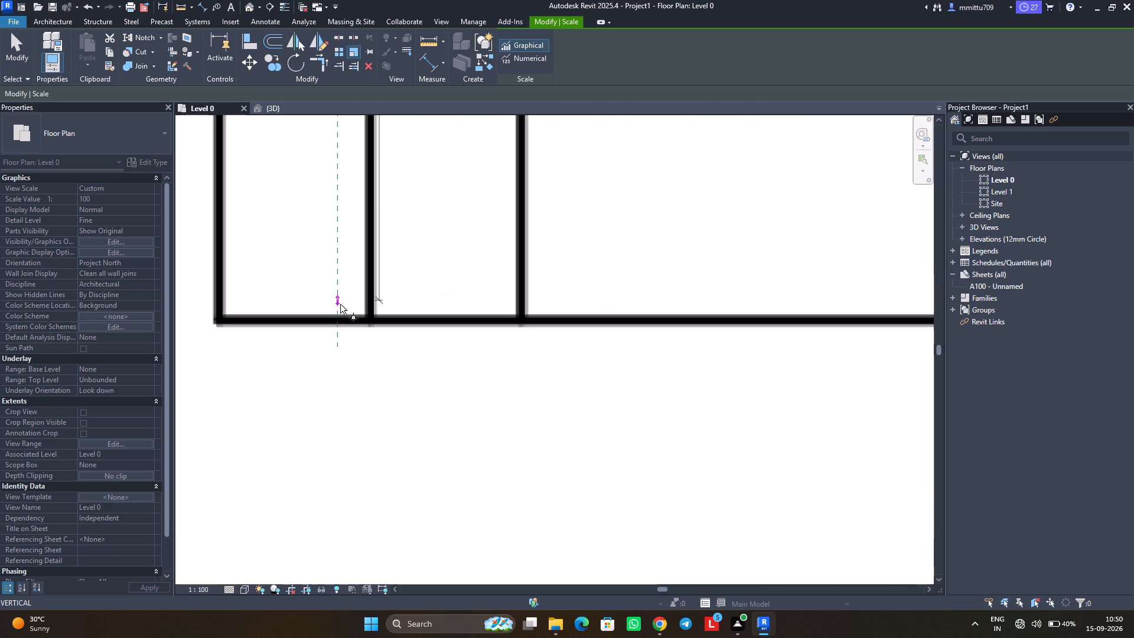
left_click(343, 318)
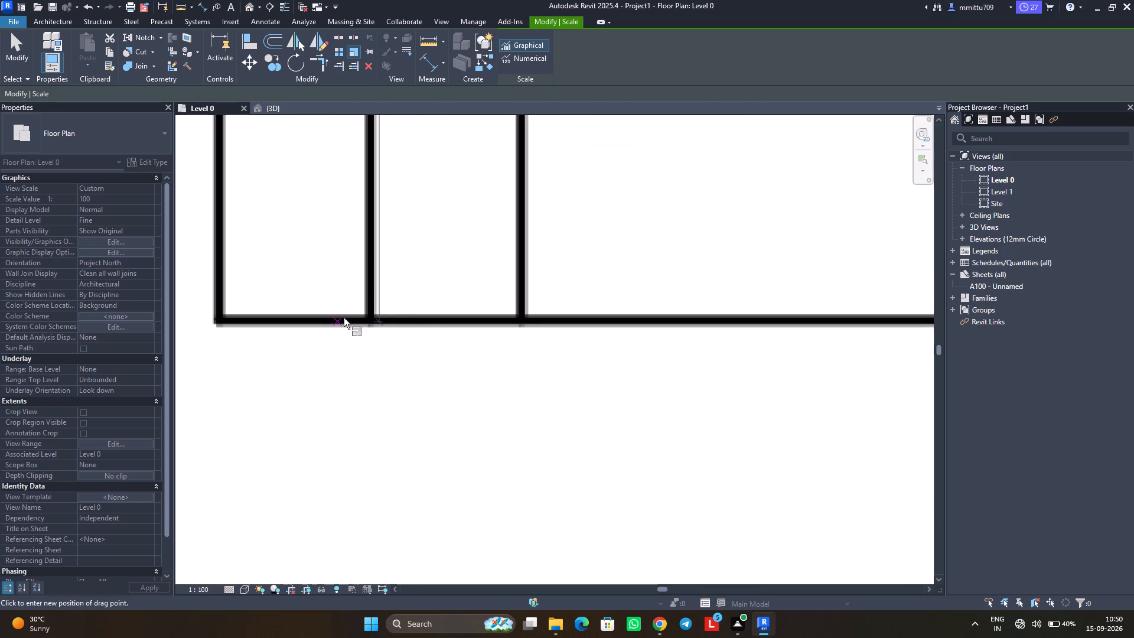
middle_click_drag(395, 315, 395, 411)
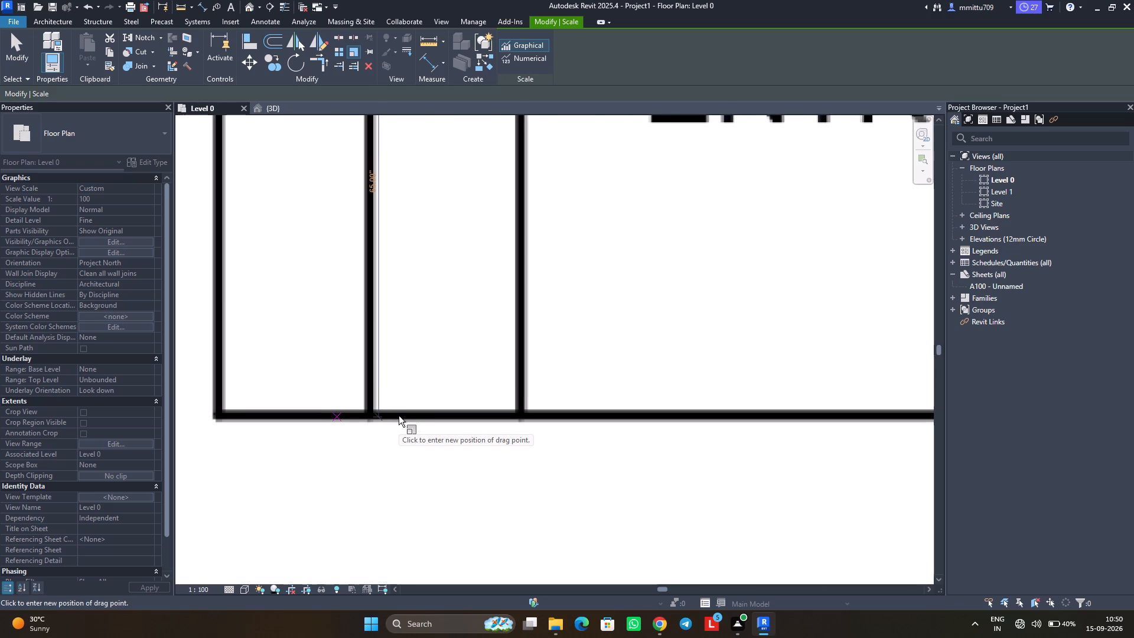
key("Escape")
key("Escape")
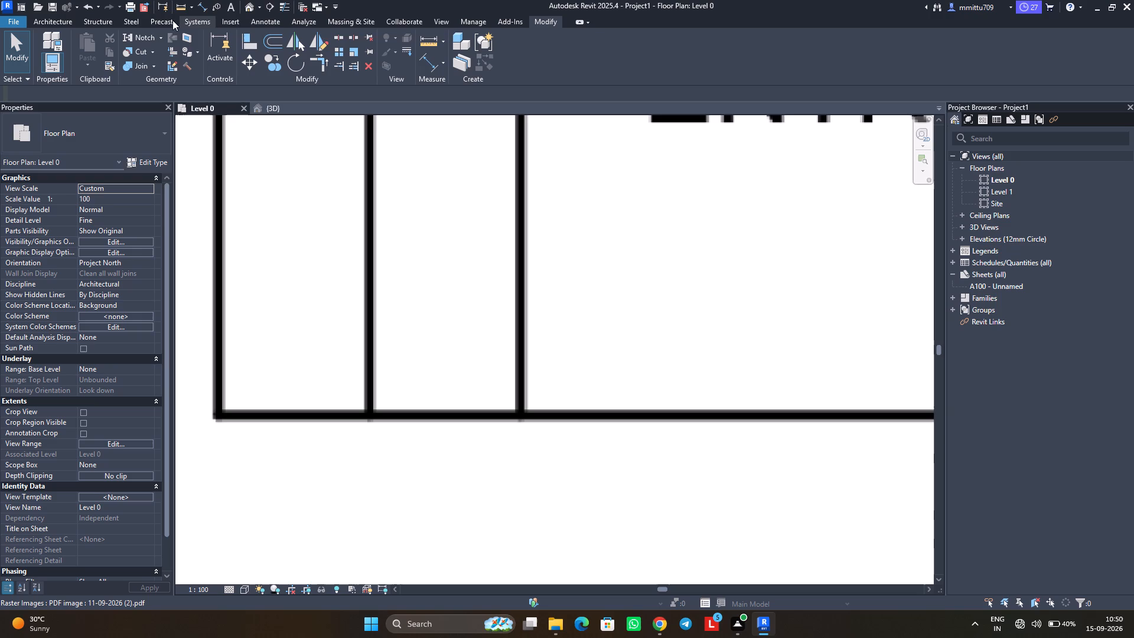
Start a stair and set the minimum run width of the Private assembled stair type to 65 inches.
left_click(66, 22)
left_click(432, 44)
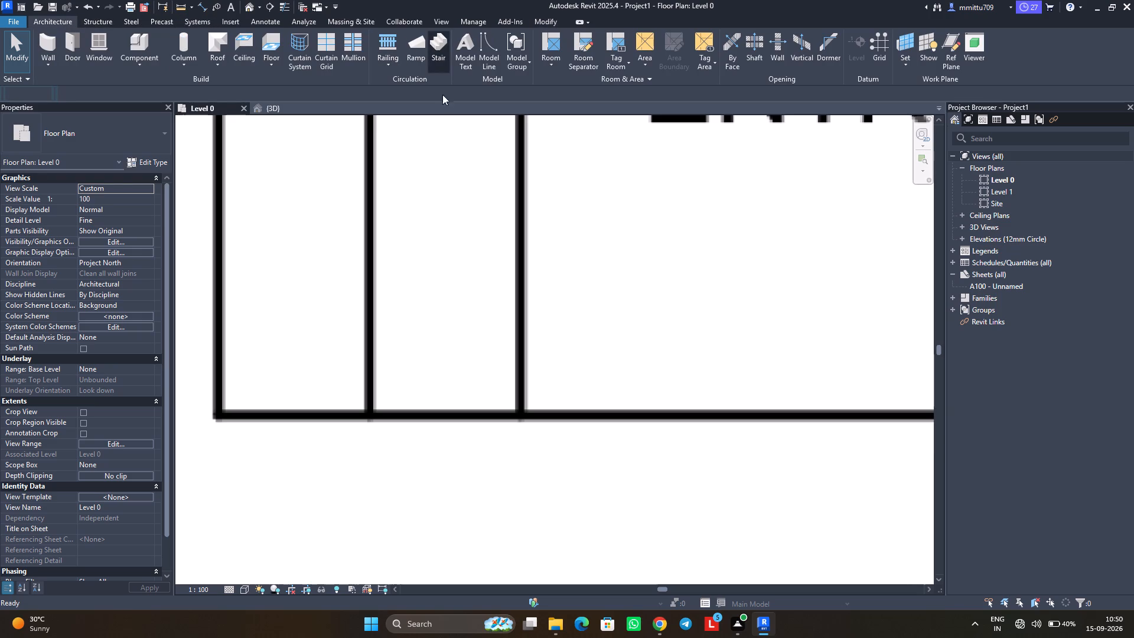
left_click(154, 158)
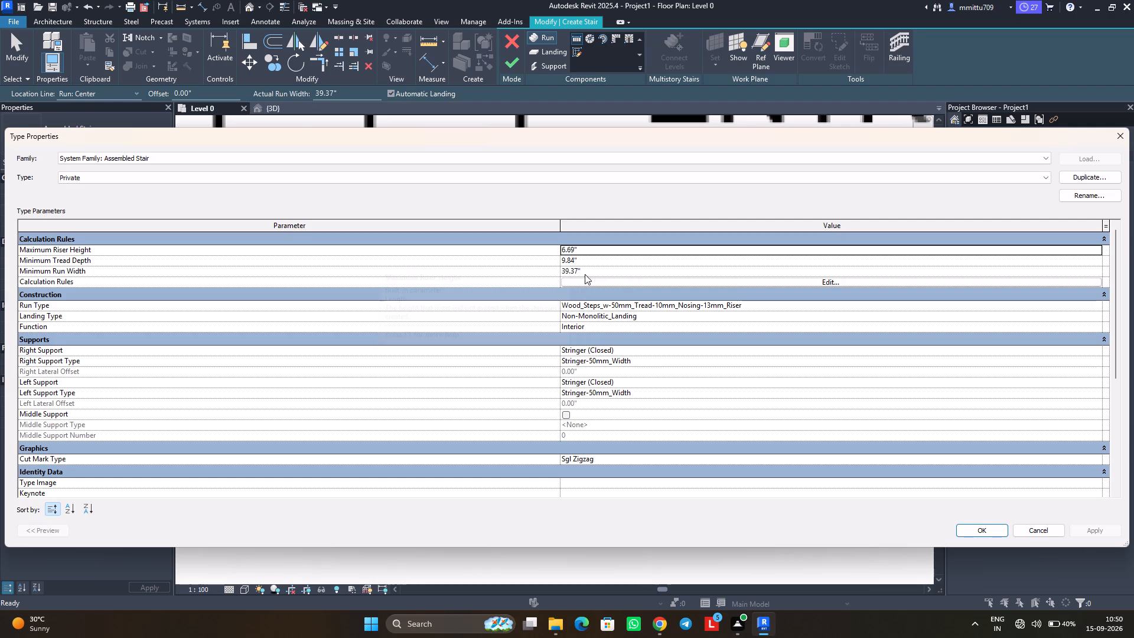
left_click(586, 271)
type("64")
key("BackSpace")
type("5\"")
key("Return")
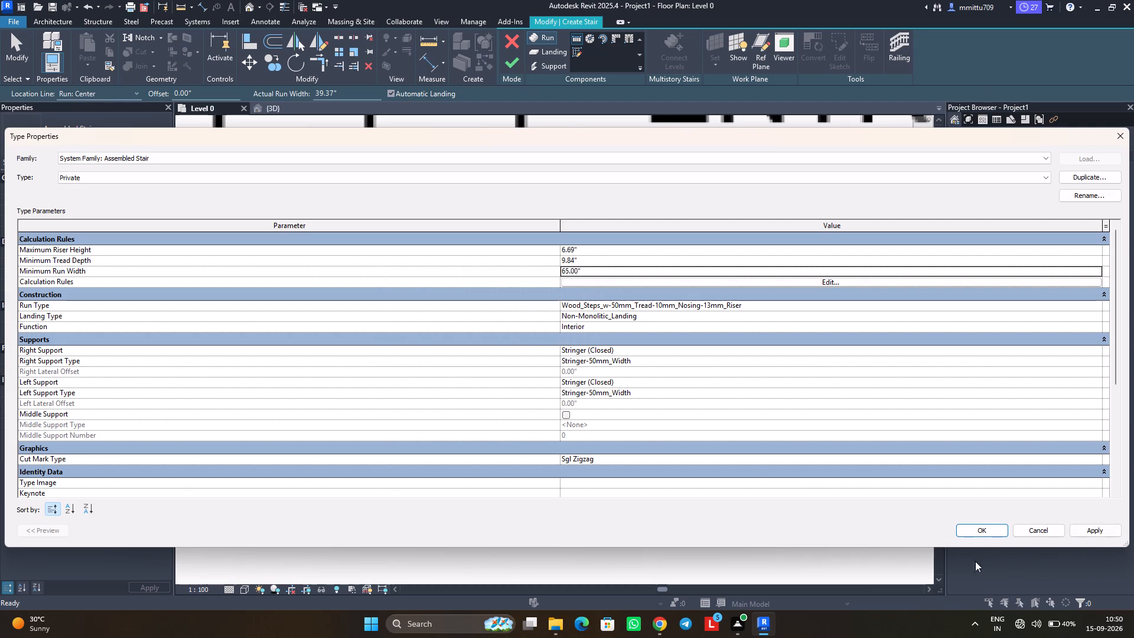
left_click(1099, 532)
left_click(1006, 530)
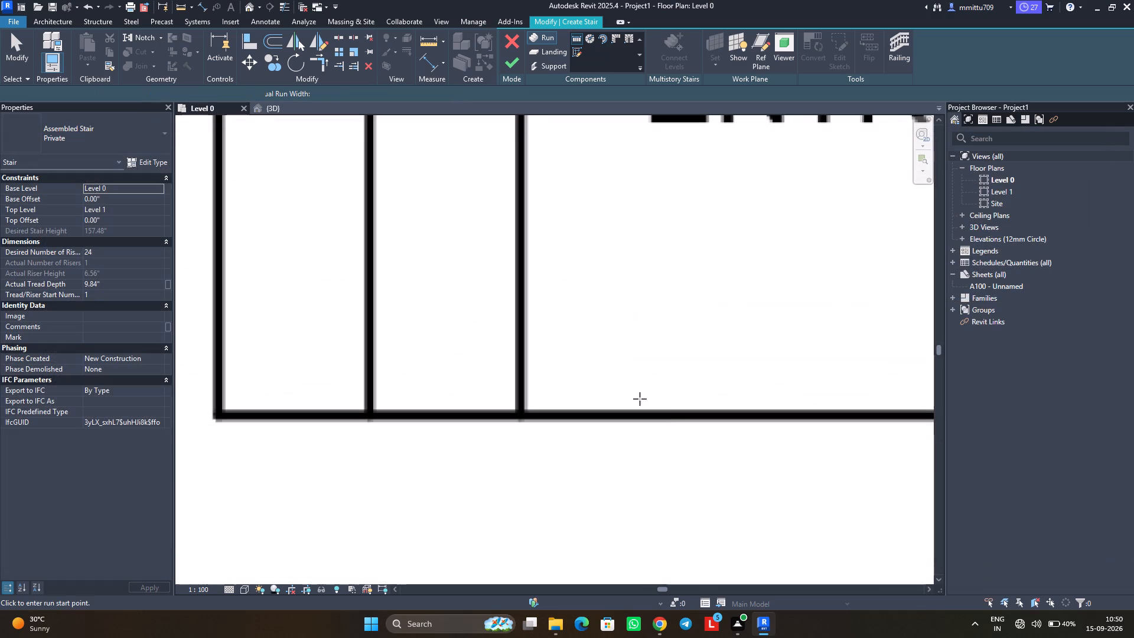
Draw a straight six-riser stair run about 49 inches long from the entry steps' outer edge toward the entry, and finish the stair.
scroll(572, 356, "down", 5)
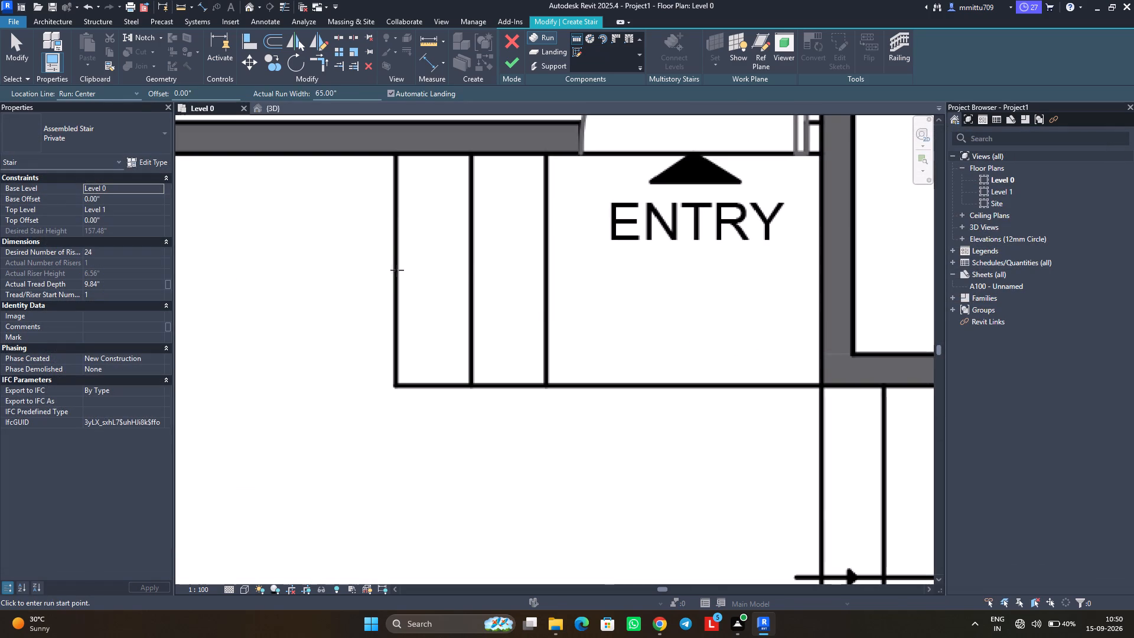
left_click(397, 270)
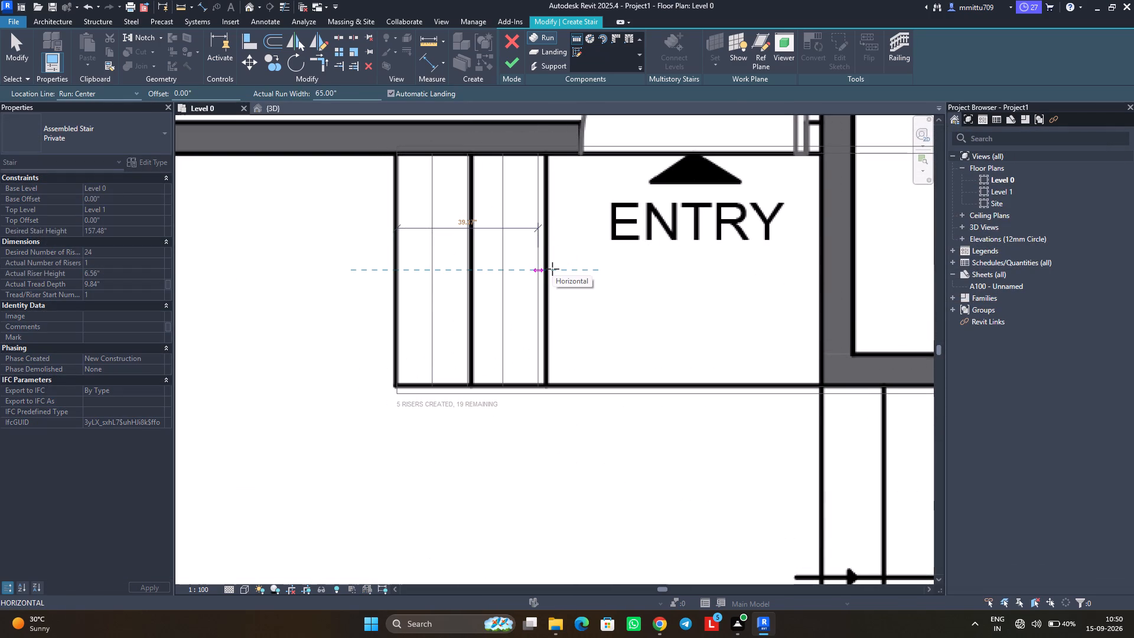
key("Escape")
left_click(396, 268)
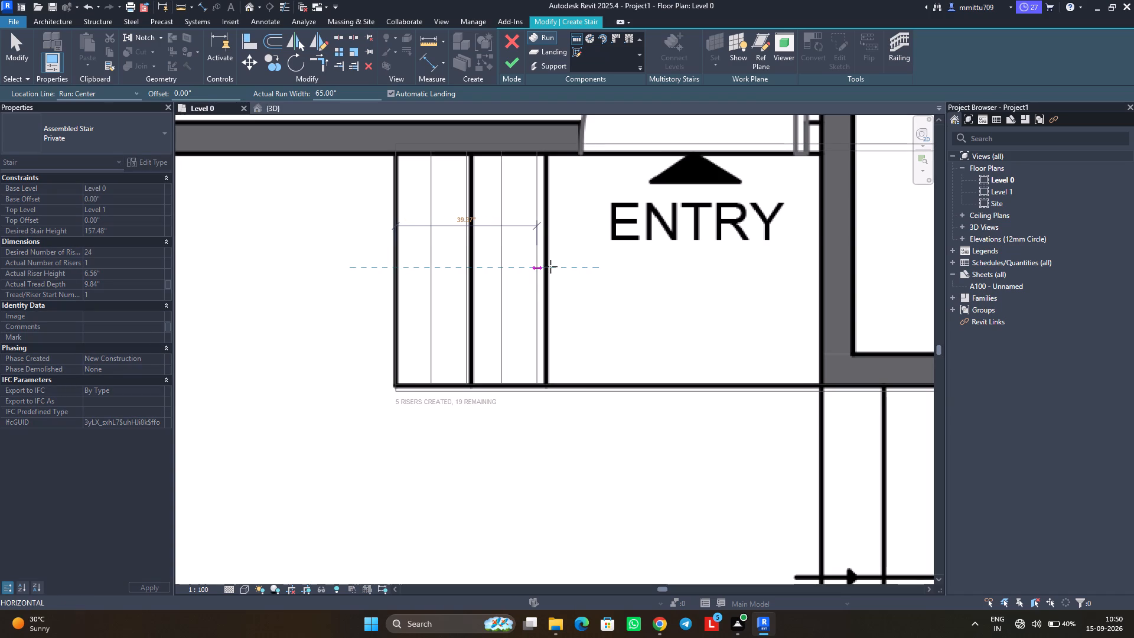
scroll(550, 266, "up", 8)
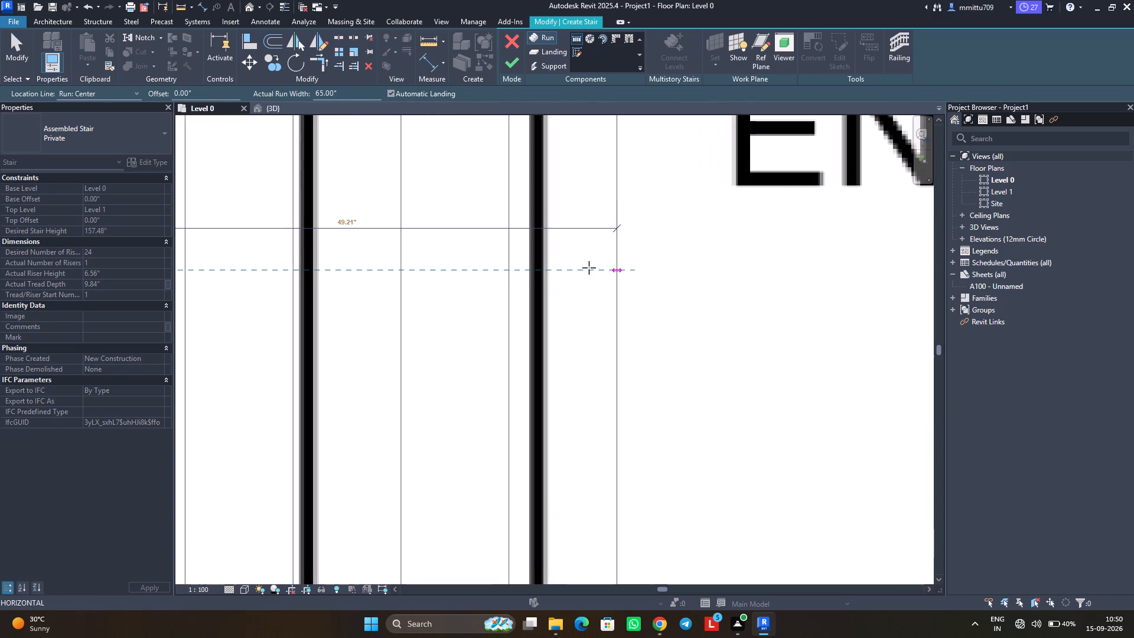
left_click(589, 268)
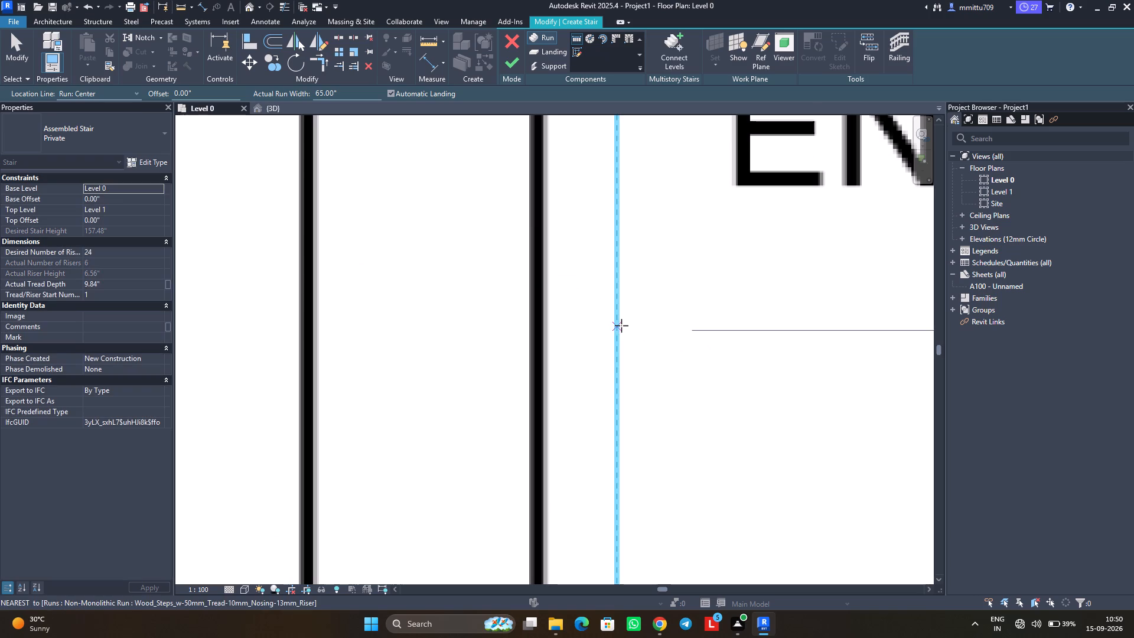
key("Escape")
key("Escape")
key("Escape")
left_click(511, 65)
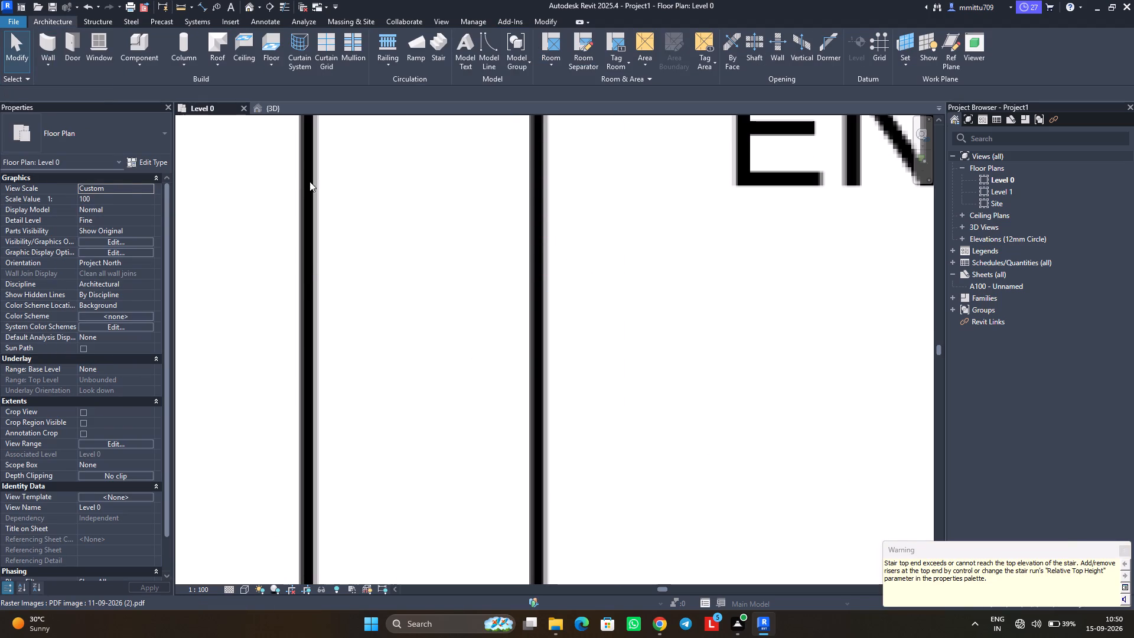
Delete all instances of the 1100mm railing from the entry stair in the 3D view.
left_click(286, 108)
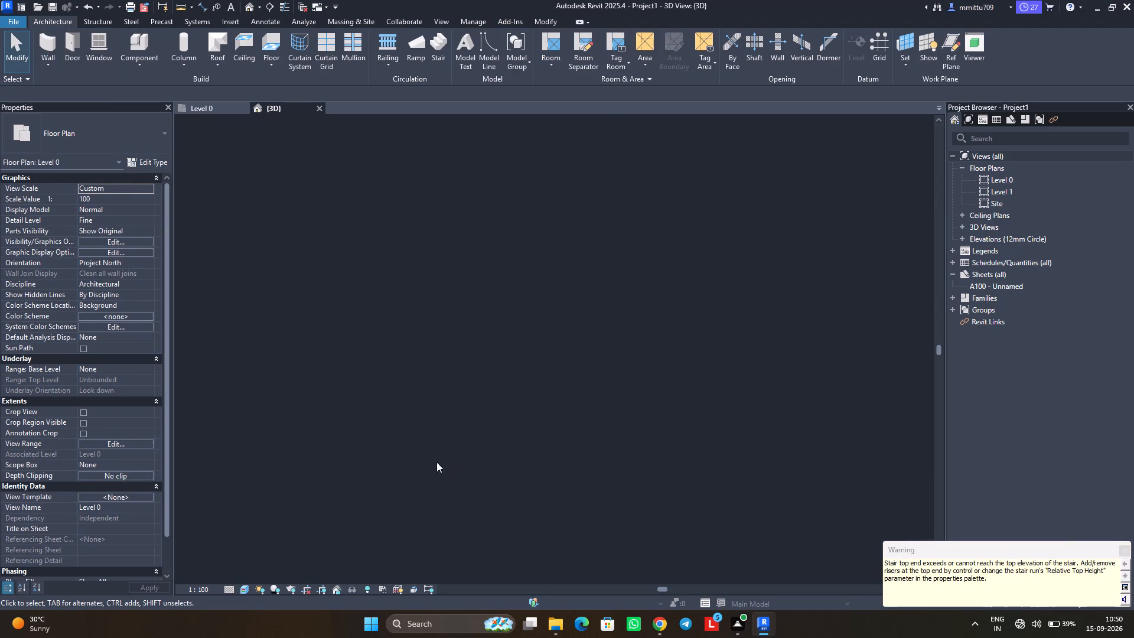
middle_click_drag(415, 447, 421, 523)
scroll(416, 476, "down", 1, "shift")
middle_click_drag(409, 500, 398, 446, "shift")
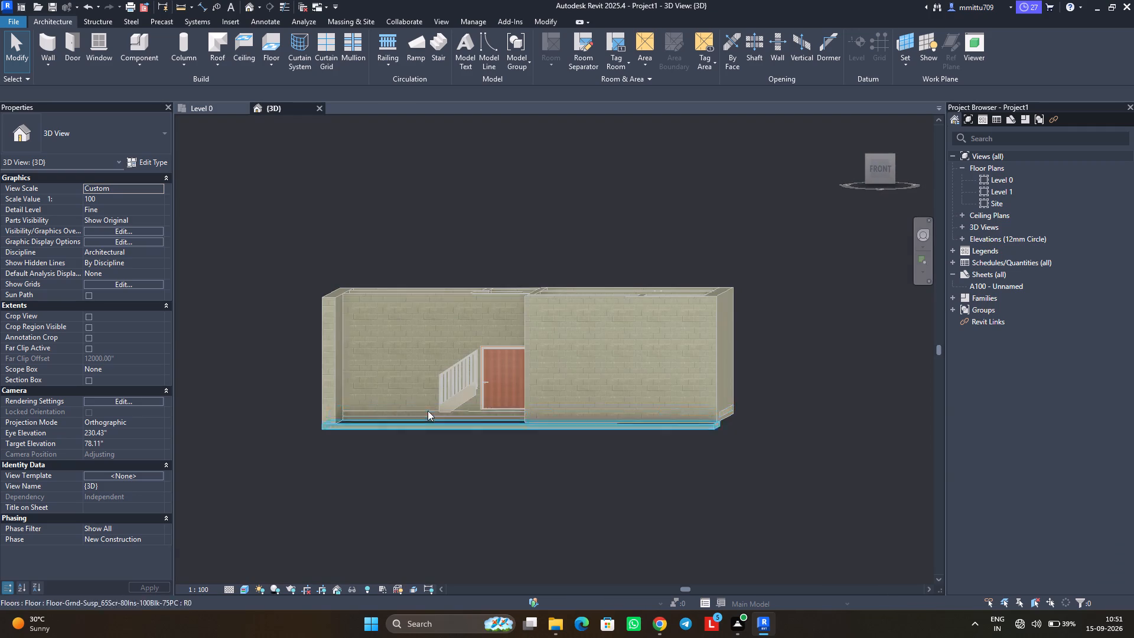
left_click(441, 407)
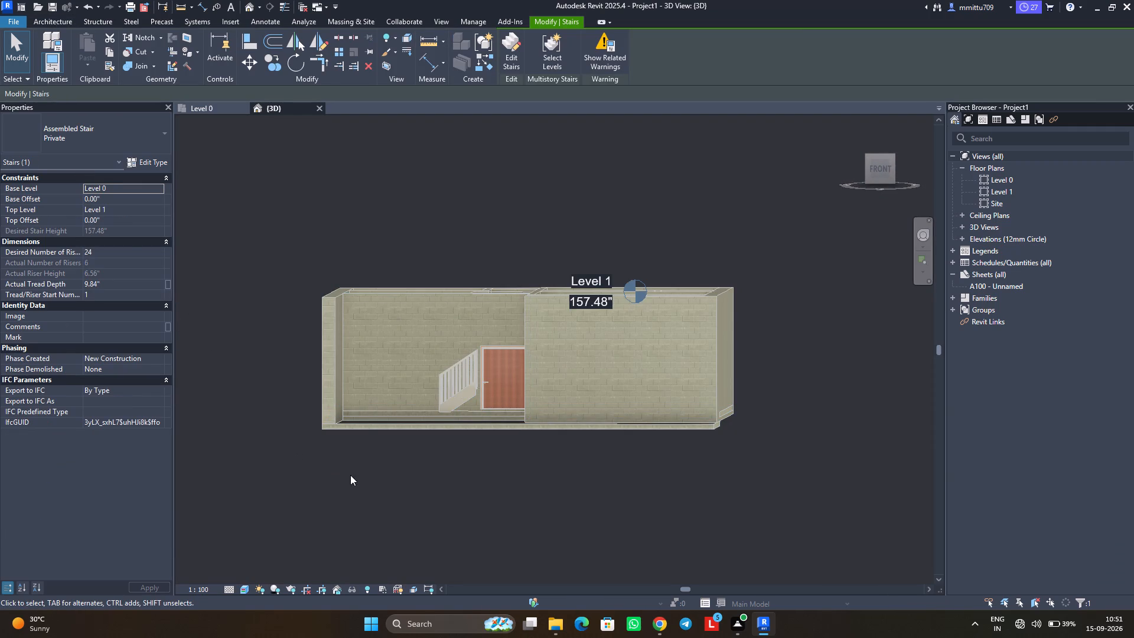
key("Escape")
left_click(449, 369)
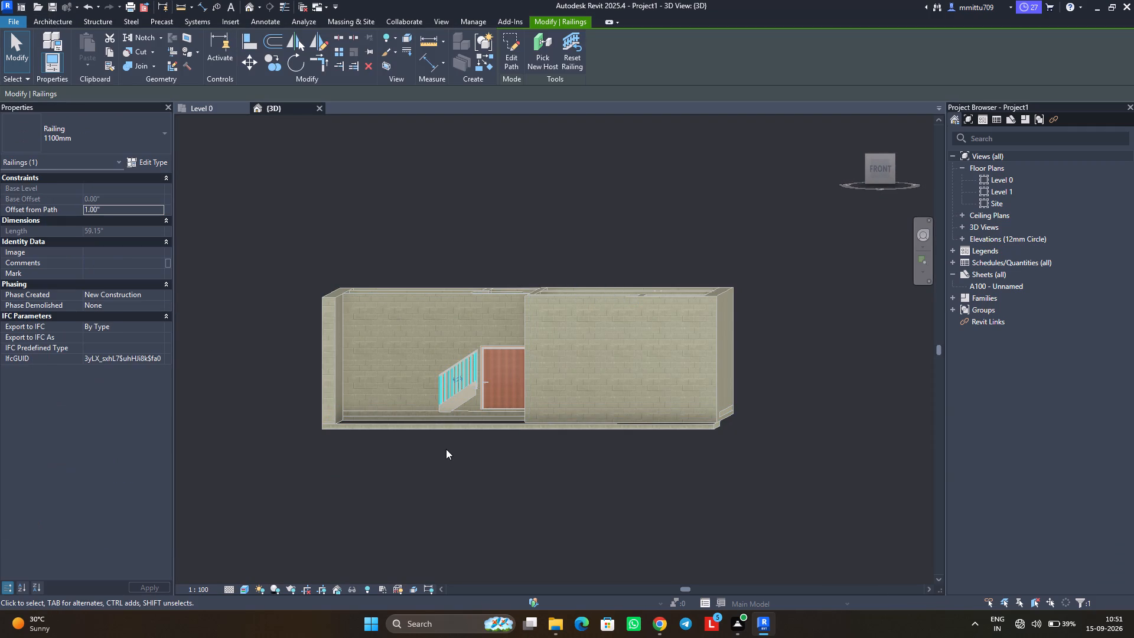
key("s")
key("a")
key("Delete")
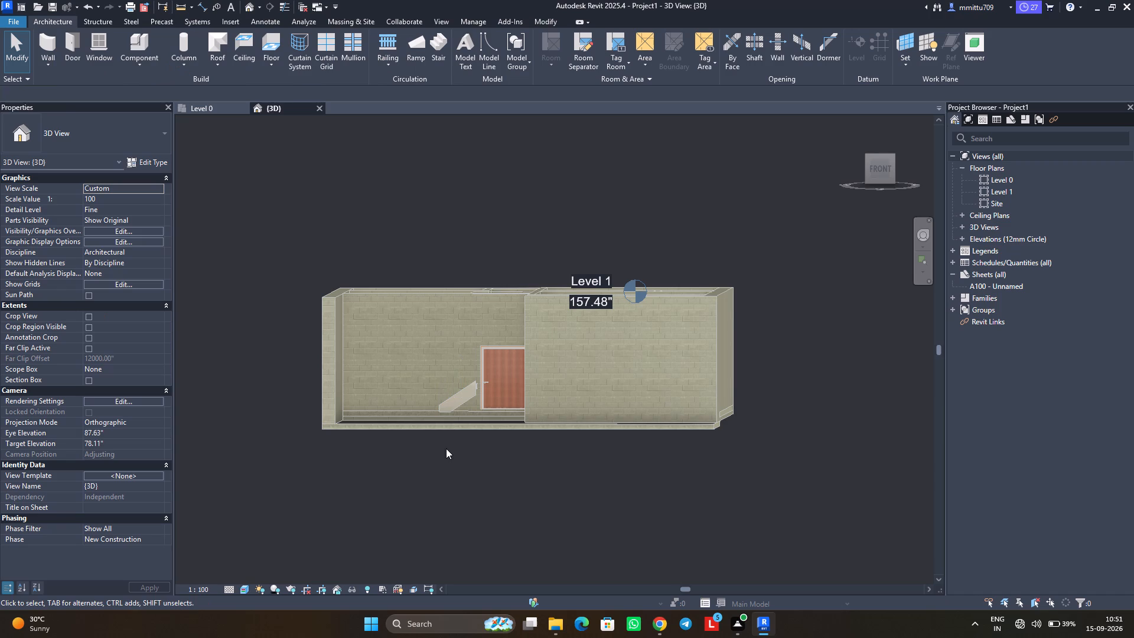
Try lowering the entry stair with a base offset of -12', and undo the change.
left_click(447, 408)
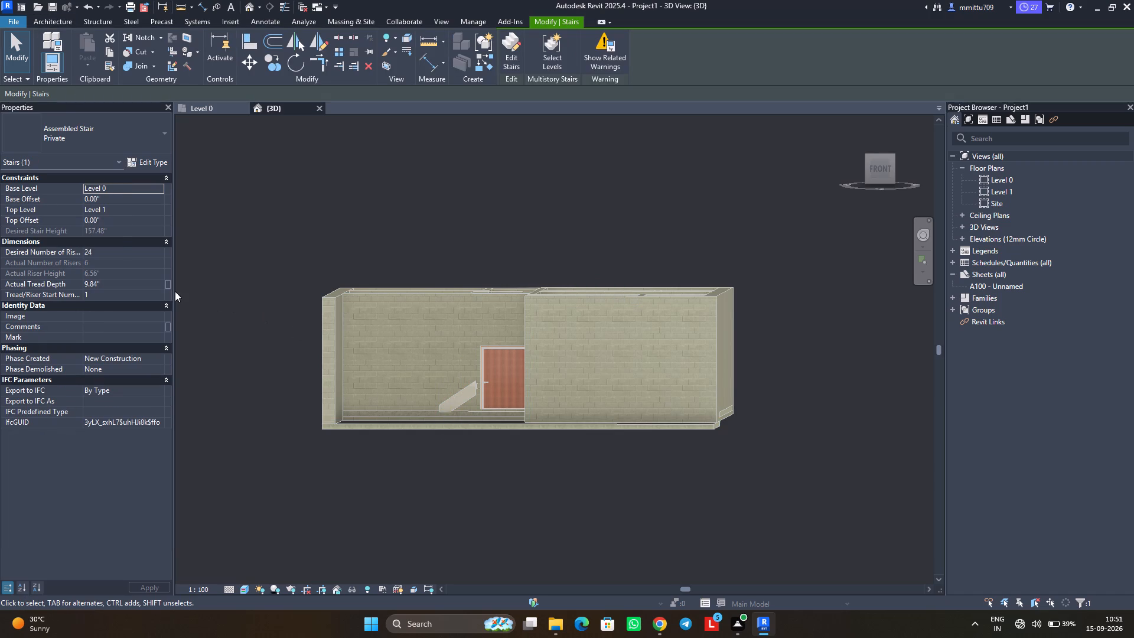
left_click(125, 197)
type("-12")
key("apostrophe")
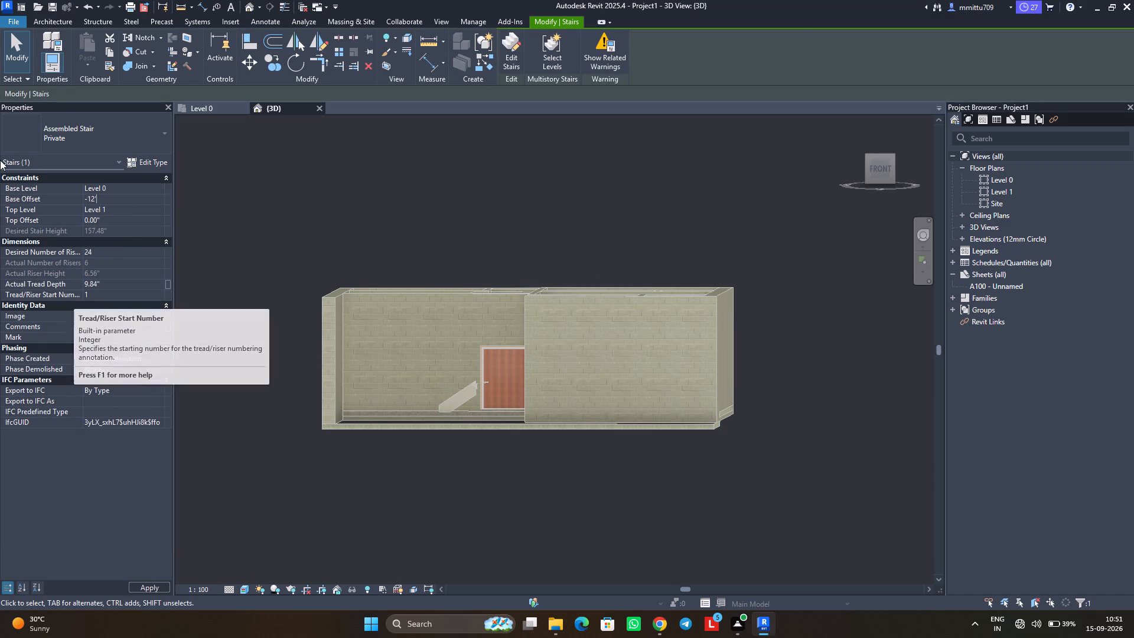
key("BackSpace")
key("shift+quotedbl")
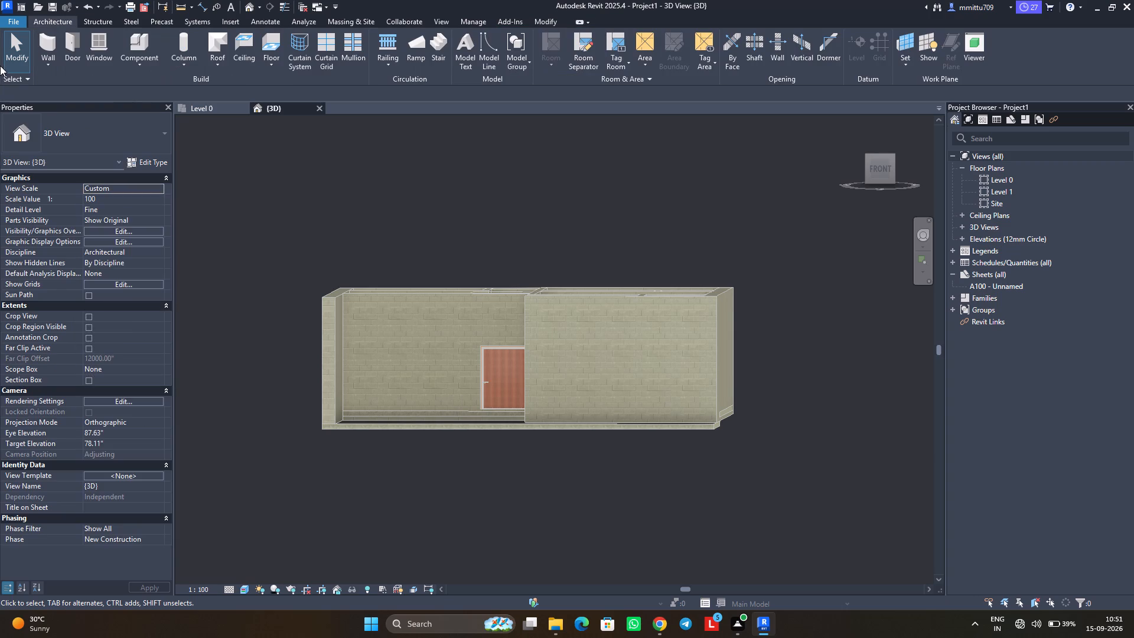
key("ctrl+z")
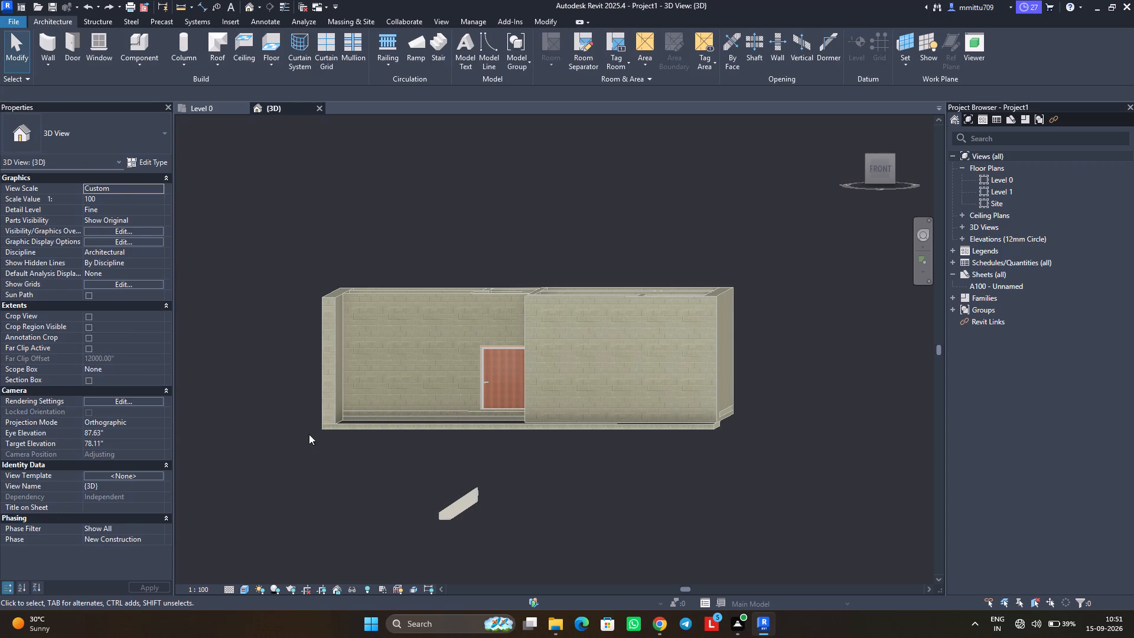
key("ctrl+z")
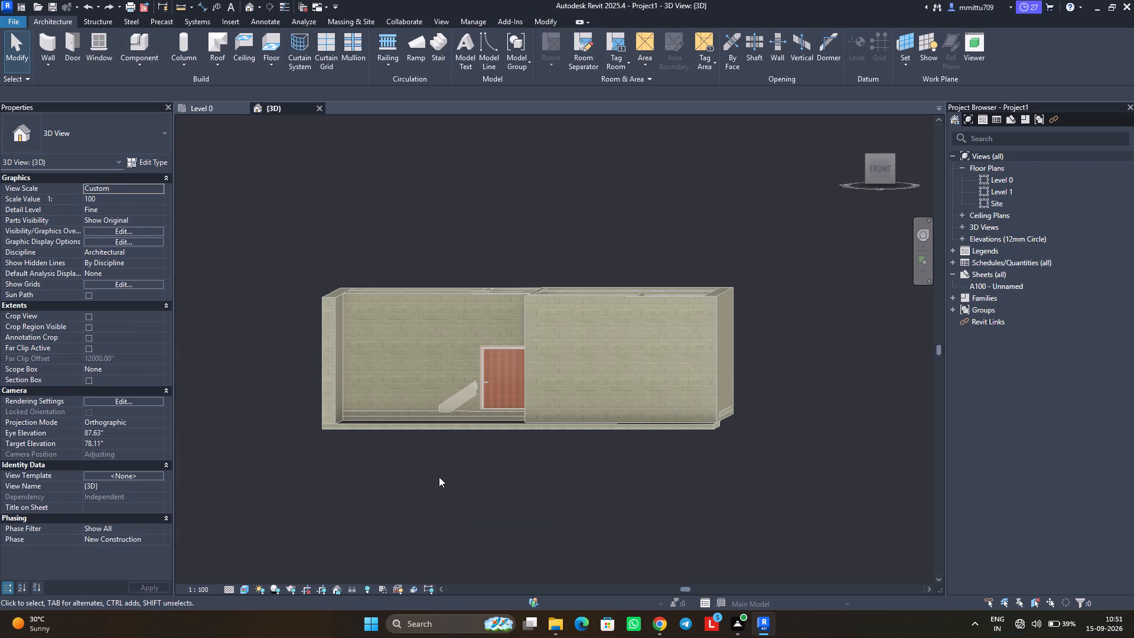
Set the entry stair's base offset to -12" in the 3D view, keeping the Private assembled stair type.
left_click(447, 403)
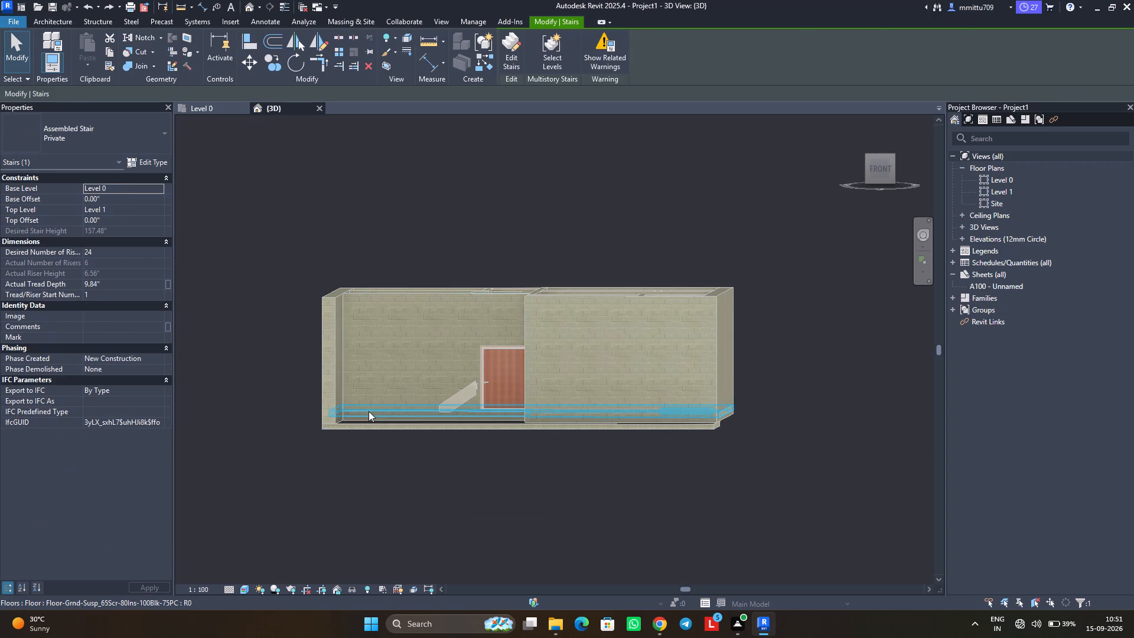
key("Escape")
middle_click_drag(410, 442, 424, 464, "shift")
left_click(447, 418)
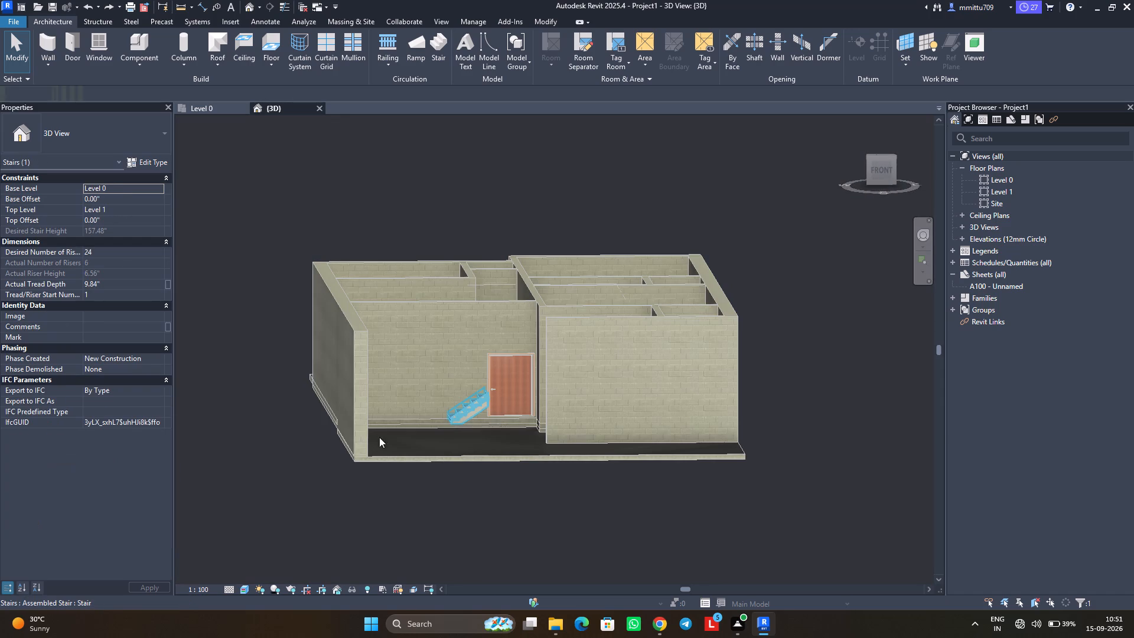
left_click(461, 415)
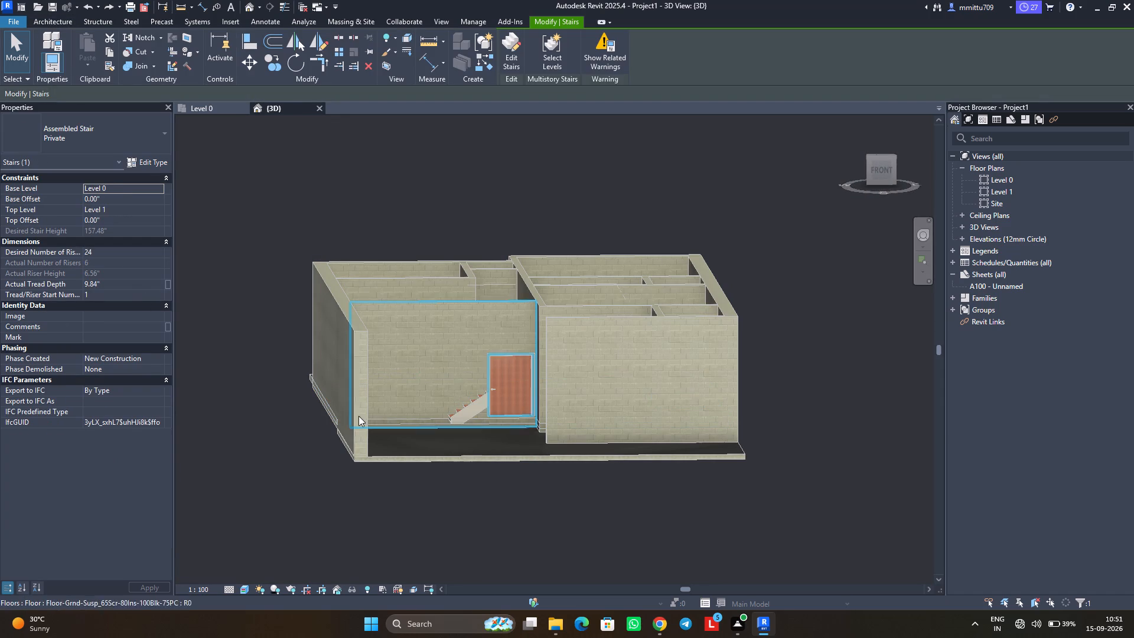
key("Escape")
middle_click_drag(389, 438, 425, 470, "shift")
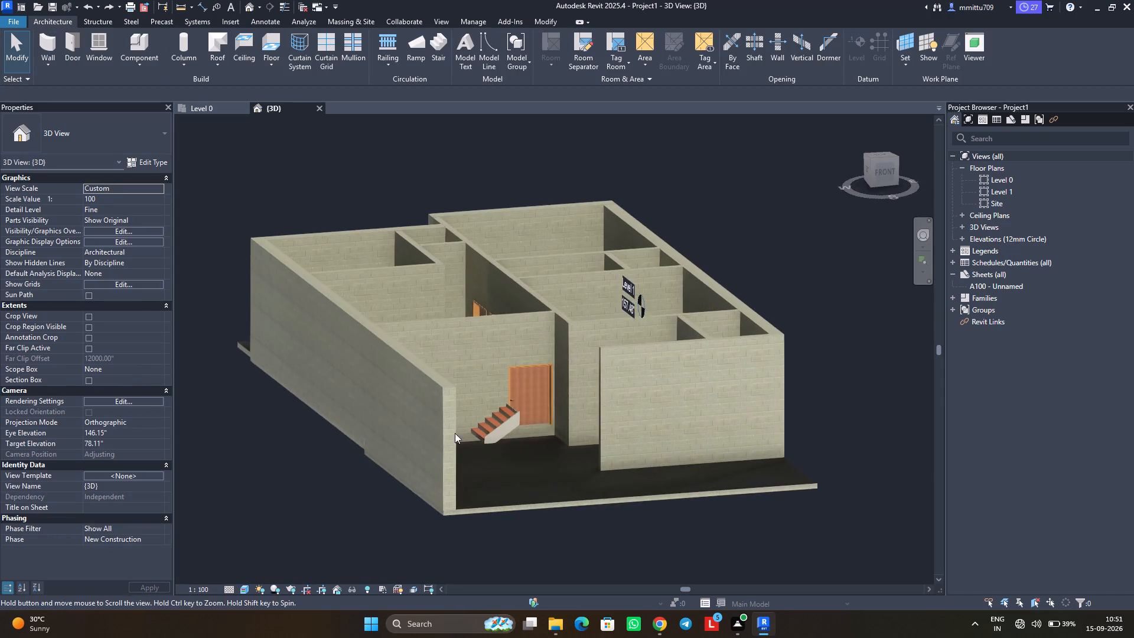
left_click(477, 432)
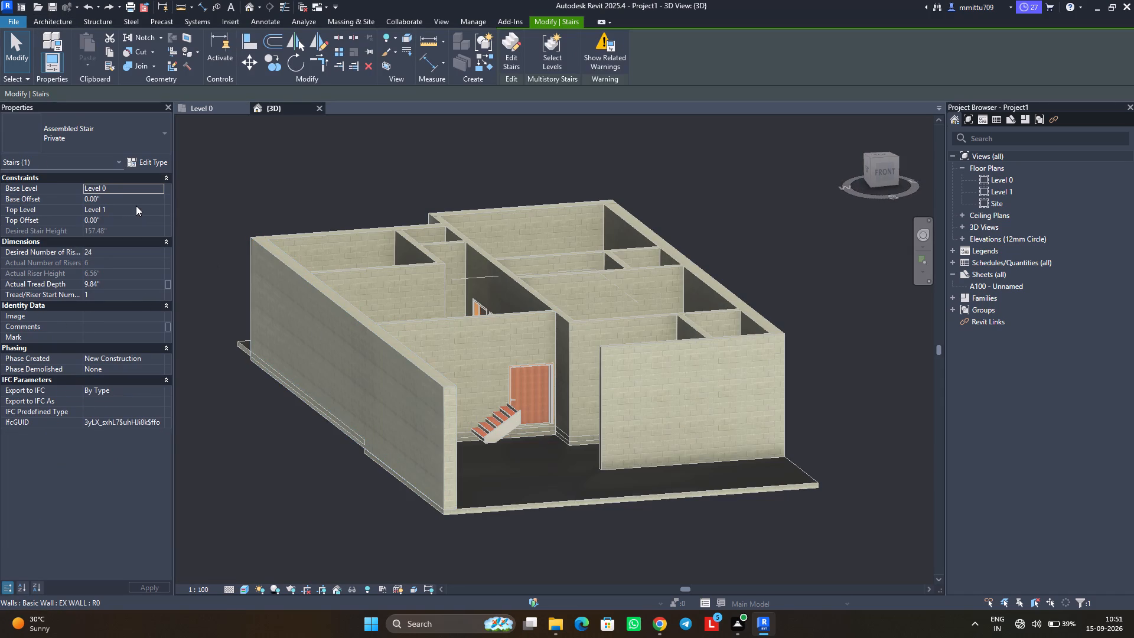
left_click(119, 142)
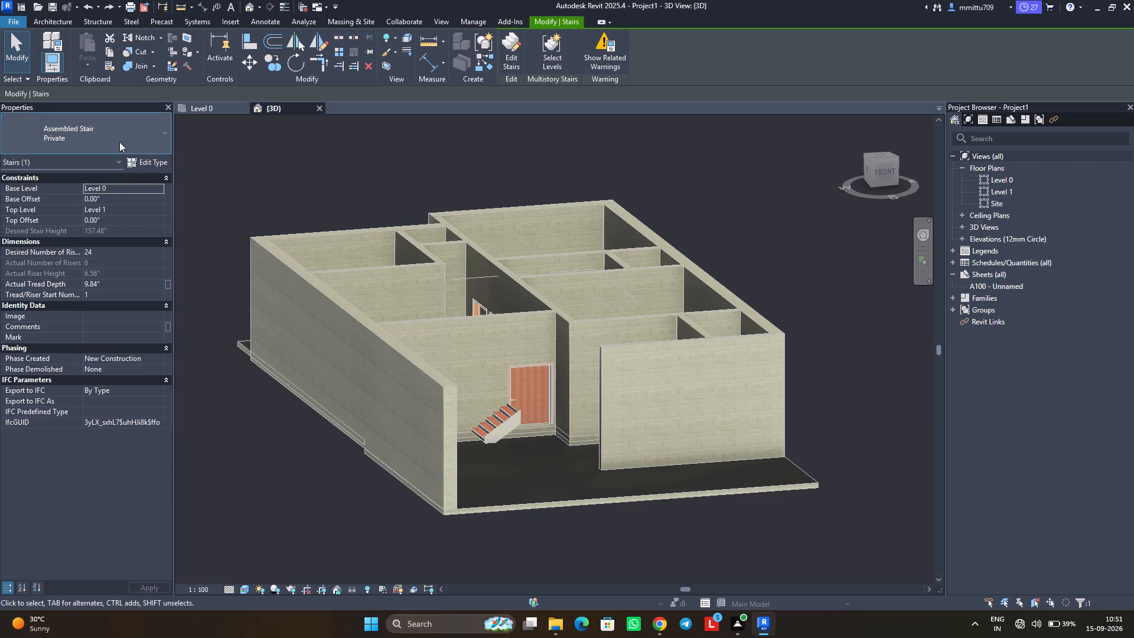
left_click(119, 142)
left_click(118, 139)
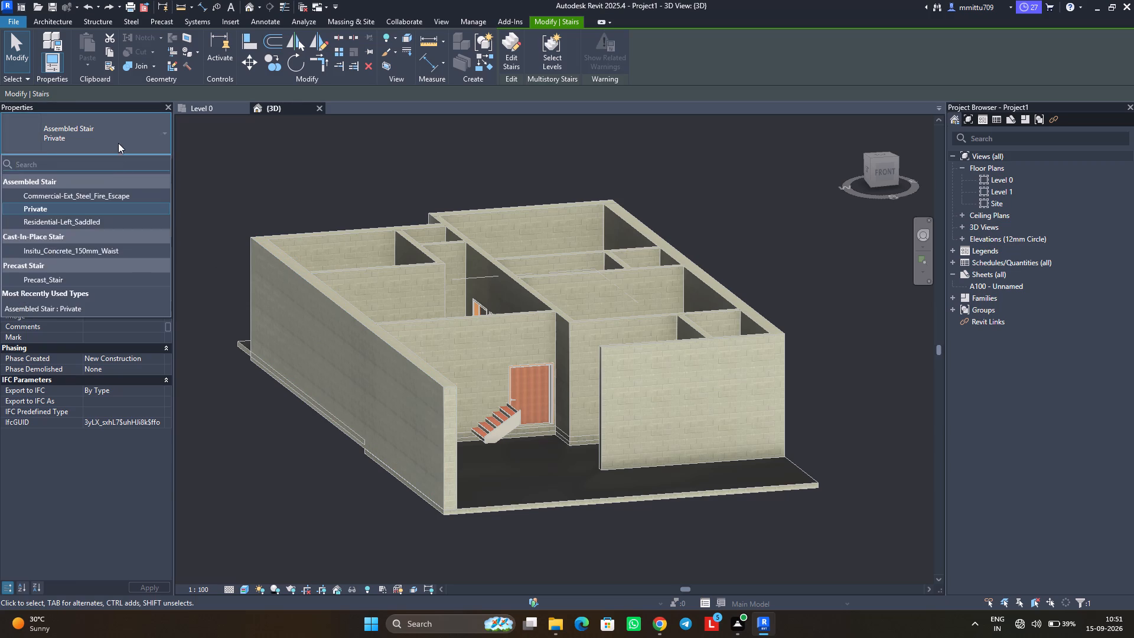
left_click(215, 308)
left_click(493, 422)
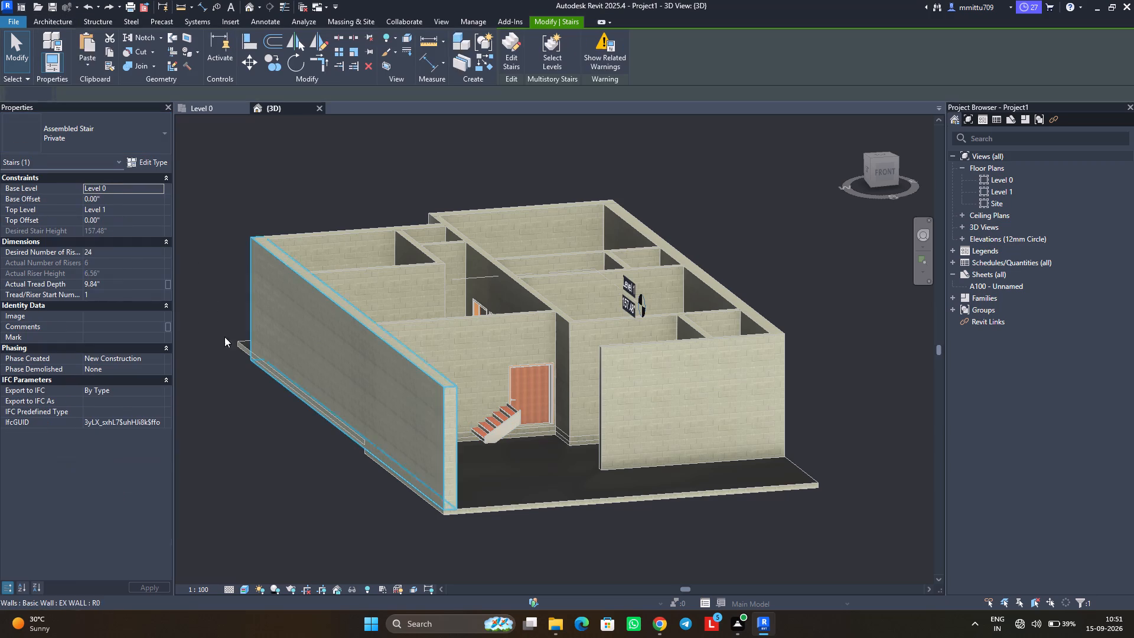
left_click(120, 198)
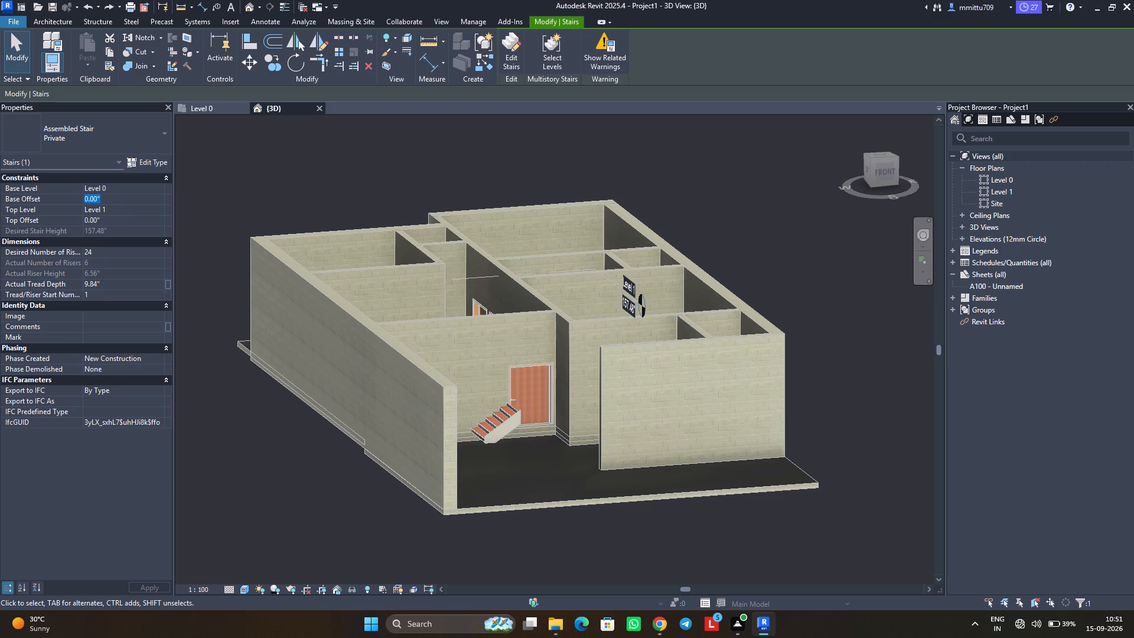
type("-12\"")
left_click(250, 432)
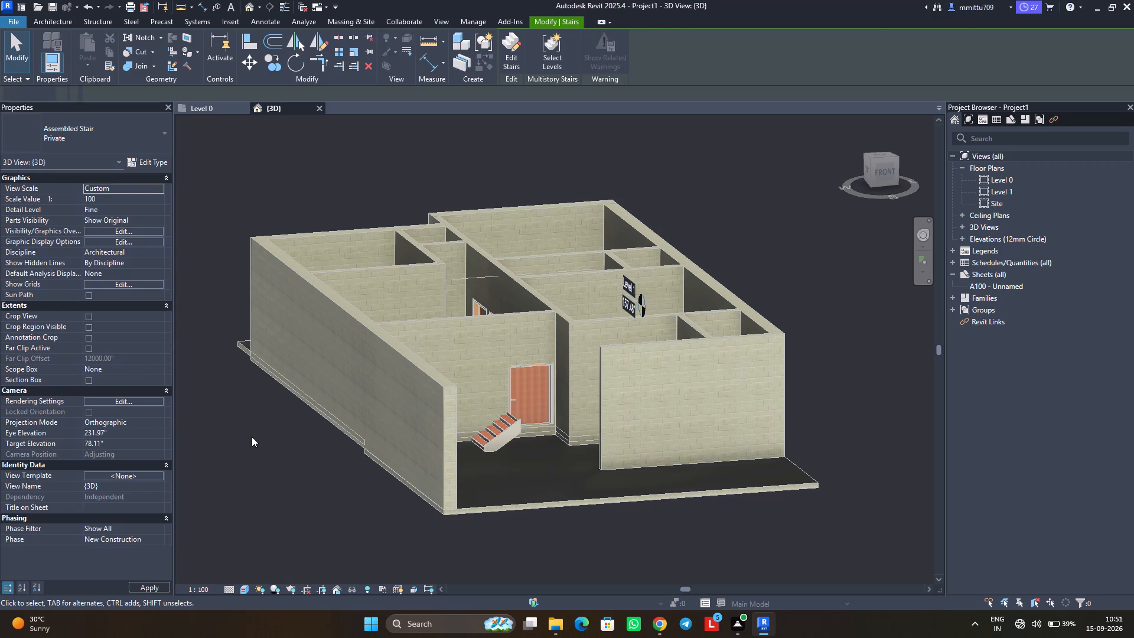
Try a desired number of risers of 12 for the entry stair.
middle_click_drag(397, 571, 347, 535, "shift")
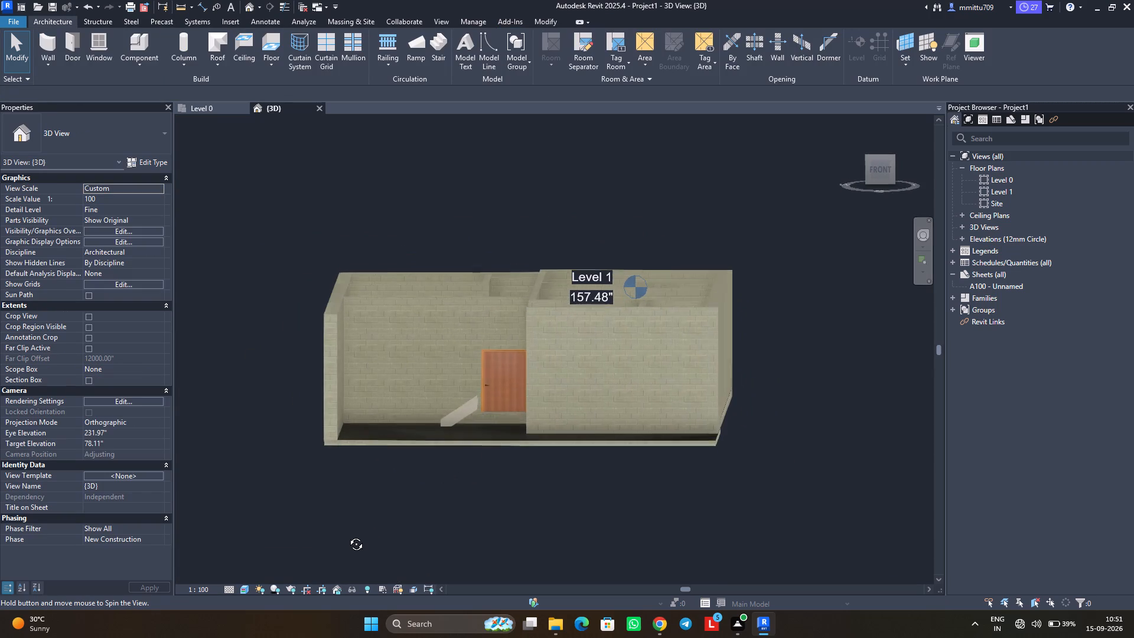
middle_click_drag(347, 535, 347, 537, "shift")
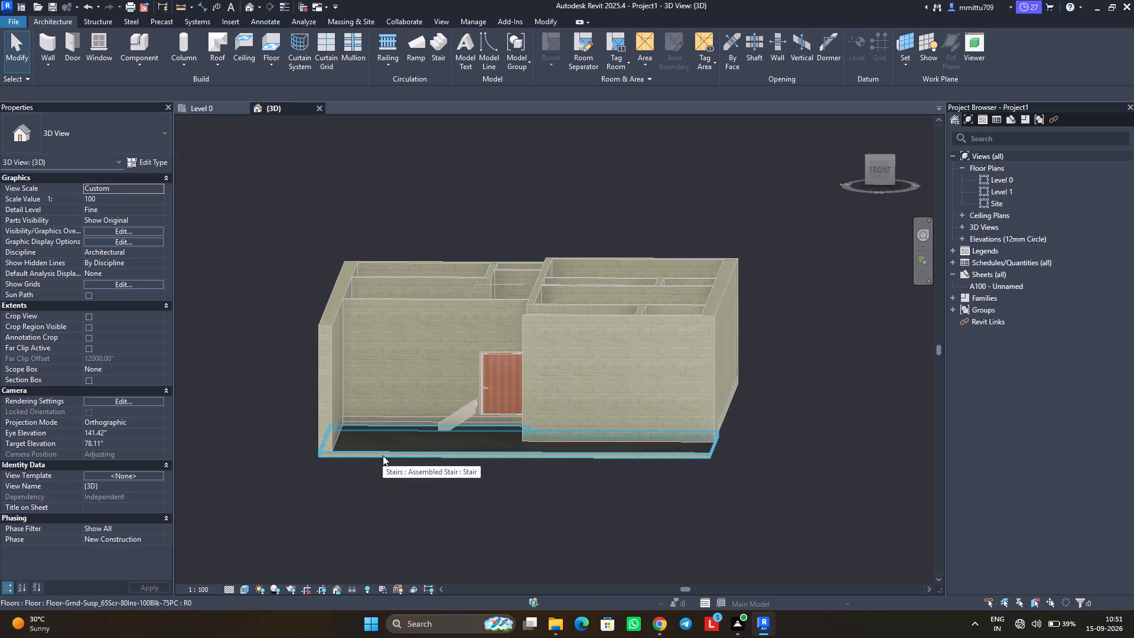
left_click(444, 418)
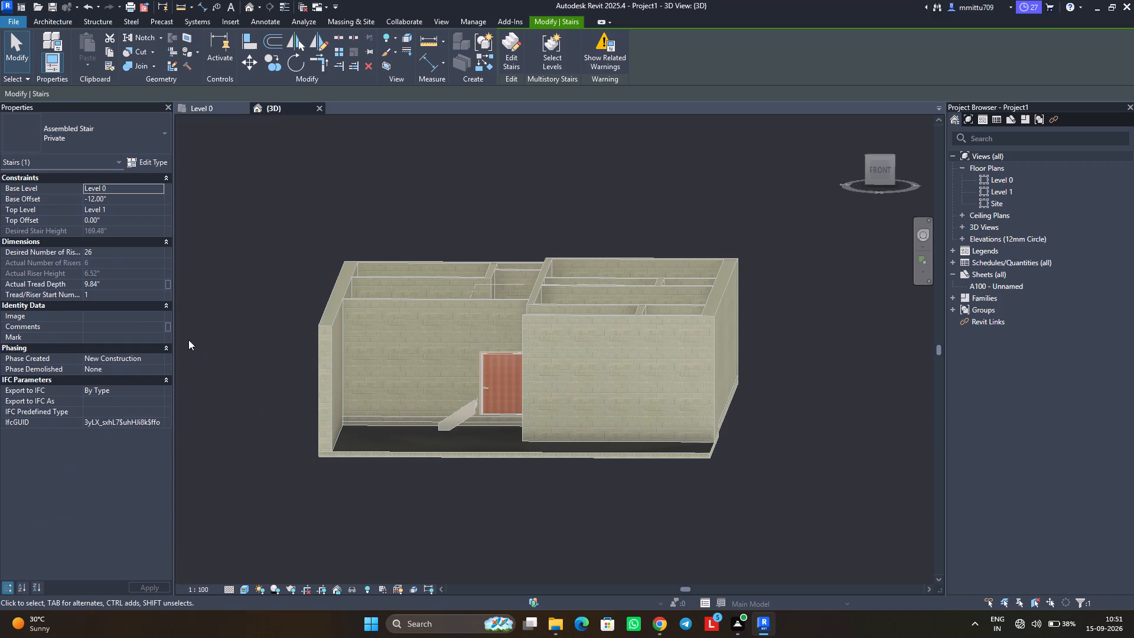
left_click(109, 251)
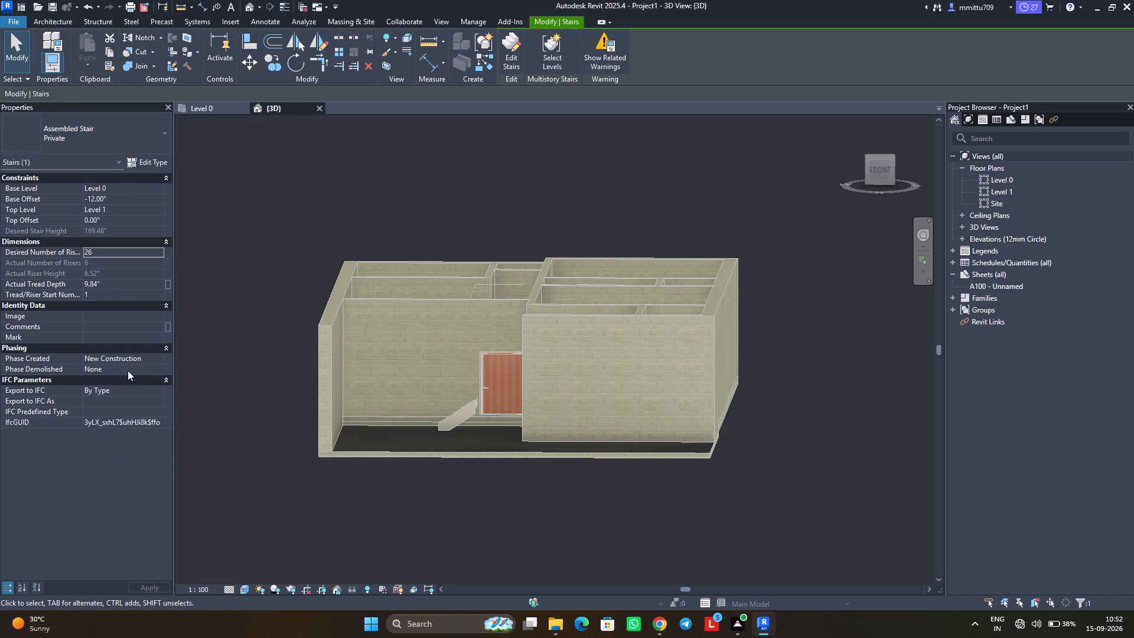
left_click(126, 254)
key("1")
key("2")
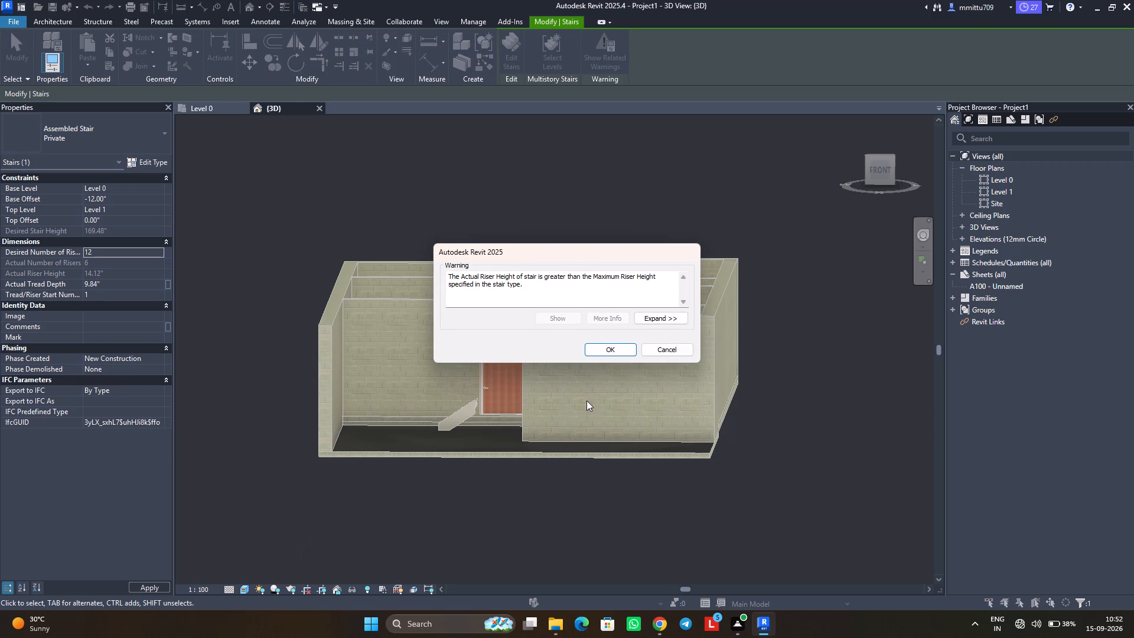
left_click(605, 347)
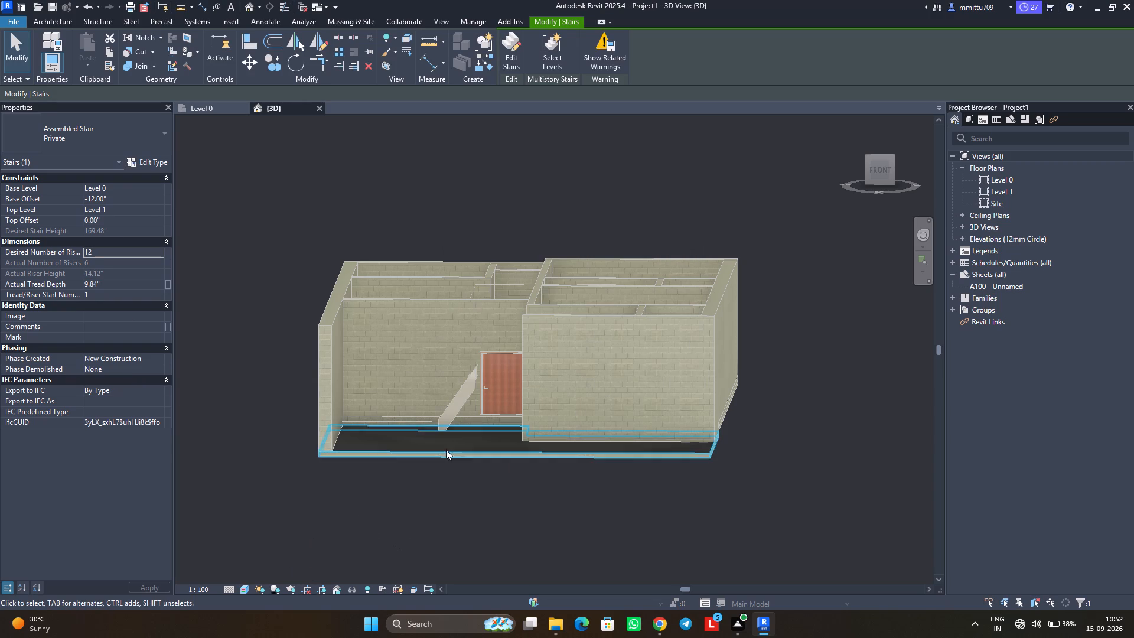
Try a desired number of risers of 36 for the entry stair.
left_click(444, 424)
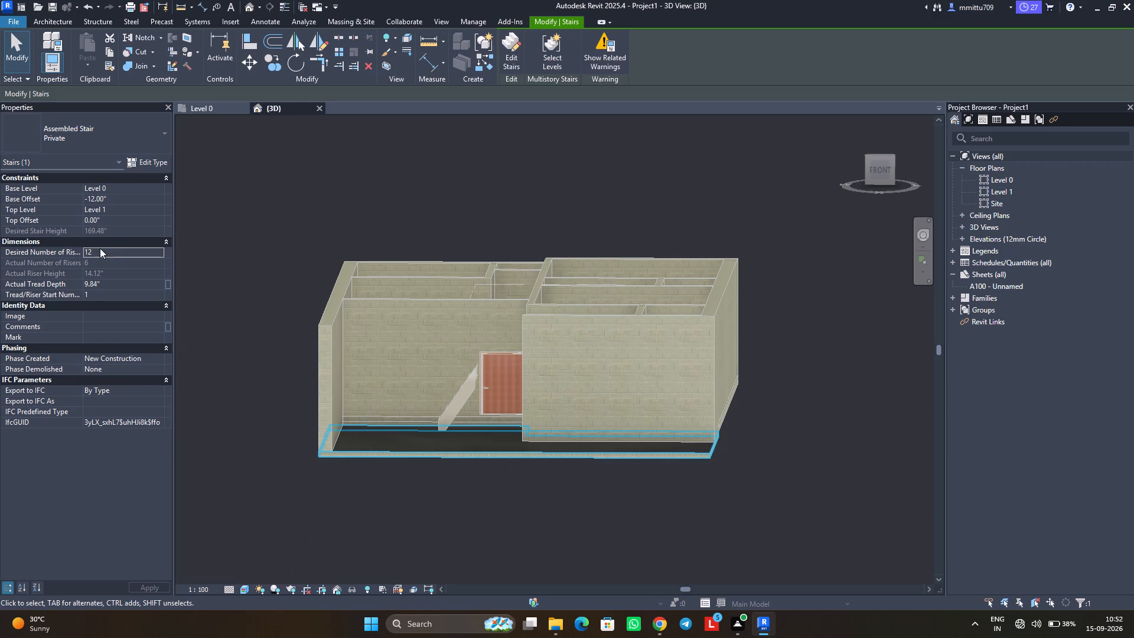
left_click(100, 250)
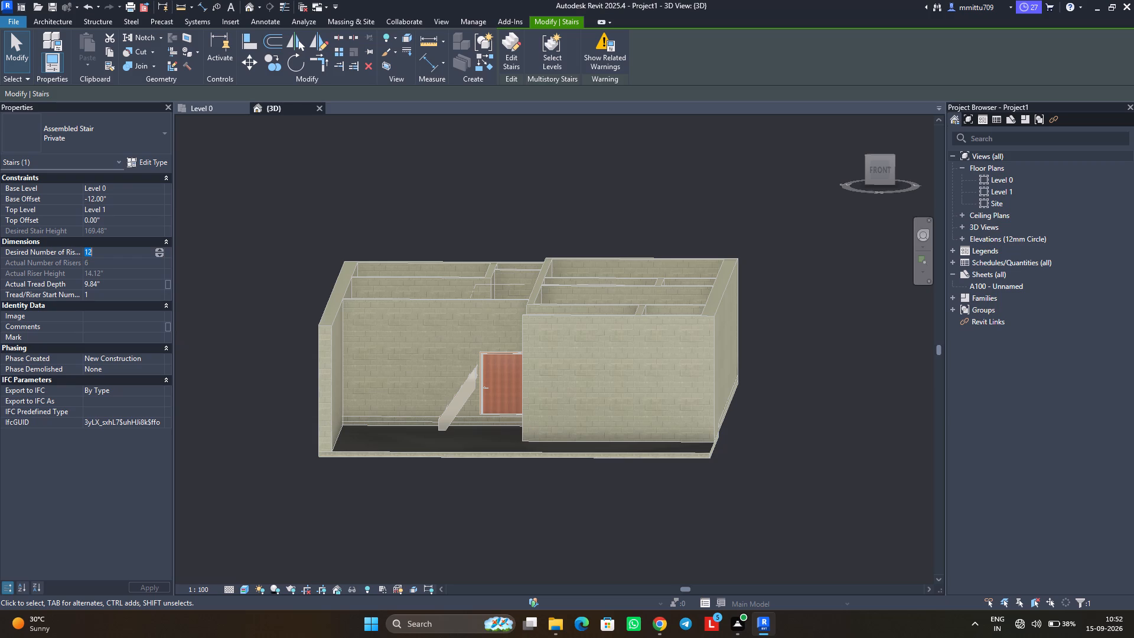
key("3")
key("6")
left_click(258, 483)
Set the entry stair's desired number of risers to 45.
middle_click_drag(308, 516, 390, 535, "shift")
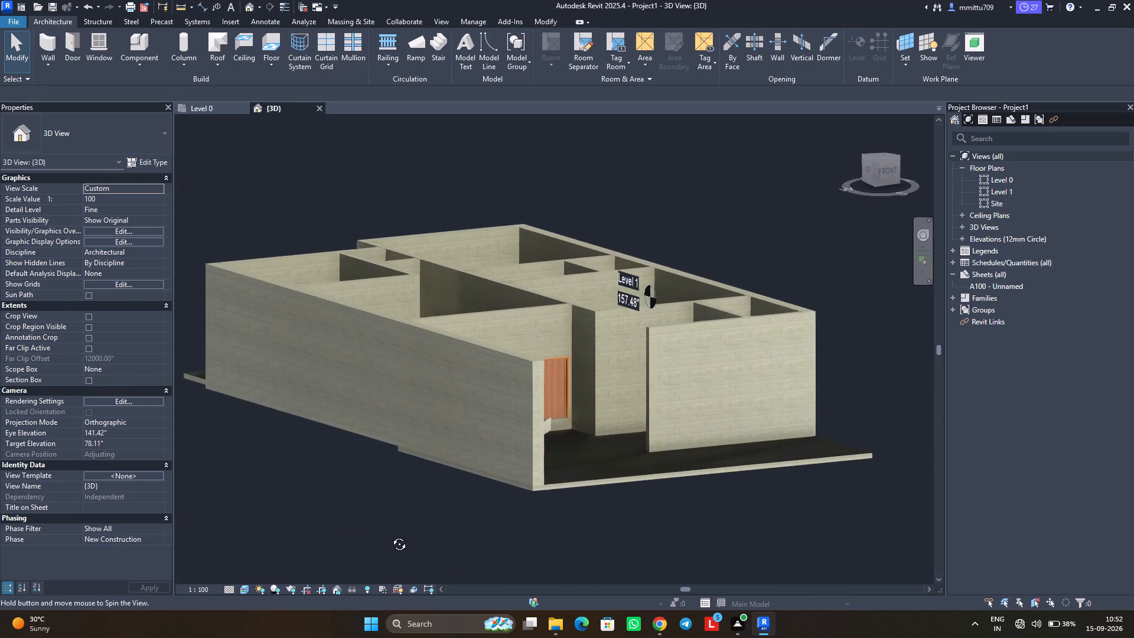
middle_click_drag(390, 535, 351, 549, "shift")
scroll(352, 549, "down", 1, "shift")
left_click(473, 440)
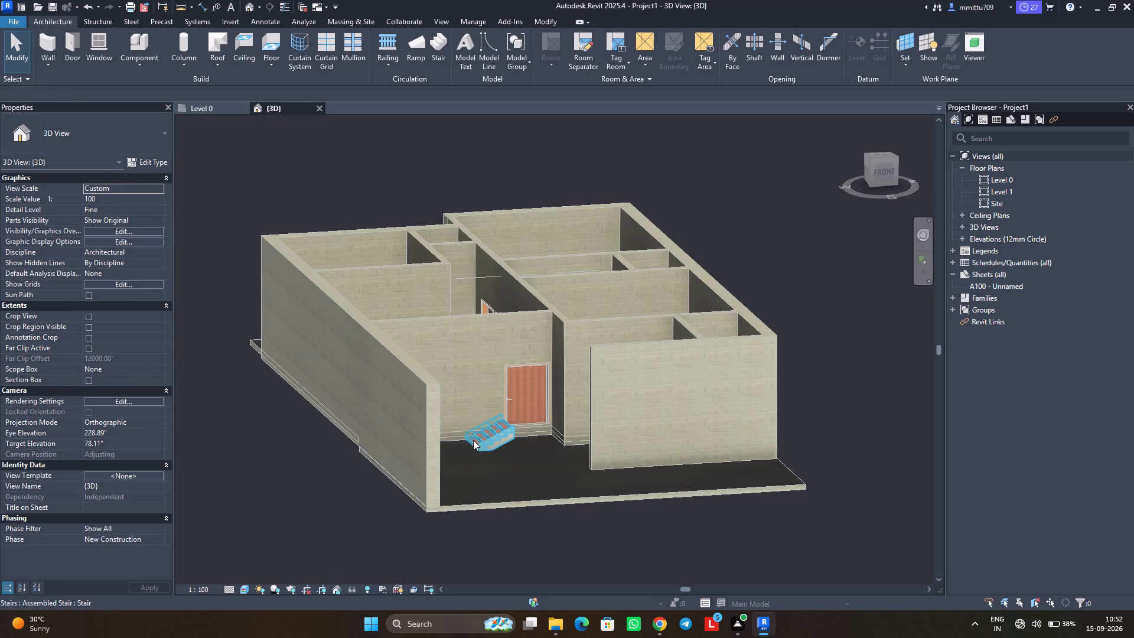
left_click(117, 252)
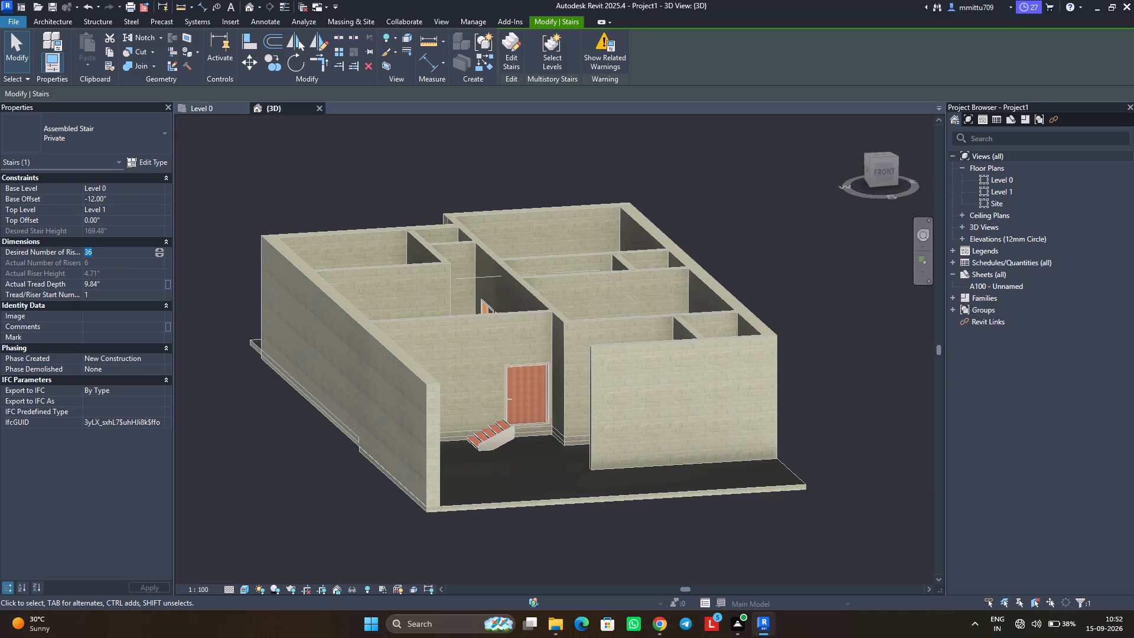
type("45")
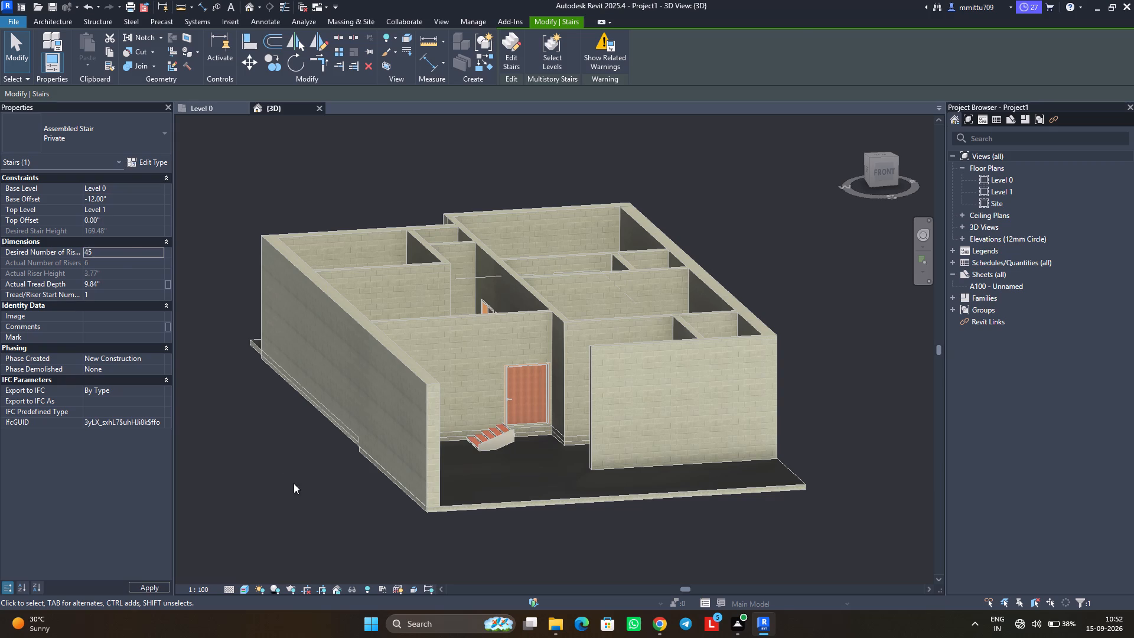
left_click(291, 489)
Examine the entry stair's height and position against the entry door sill, from the front and from above.
middle_click_drag(457, 515, 433, 476)
left_click(883, 170)
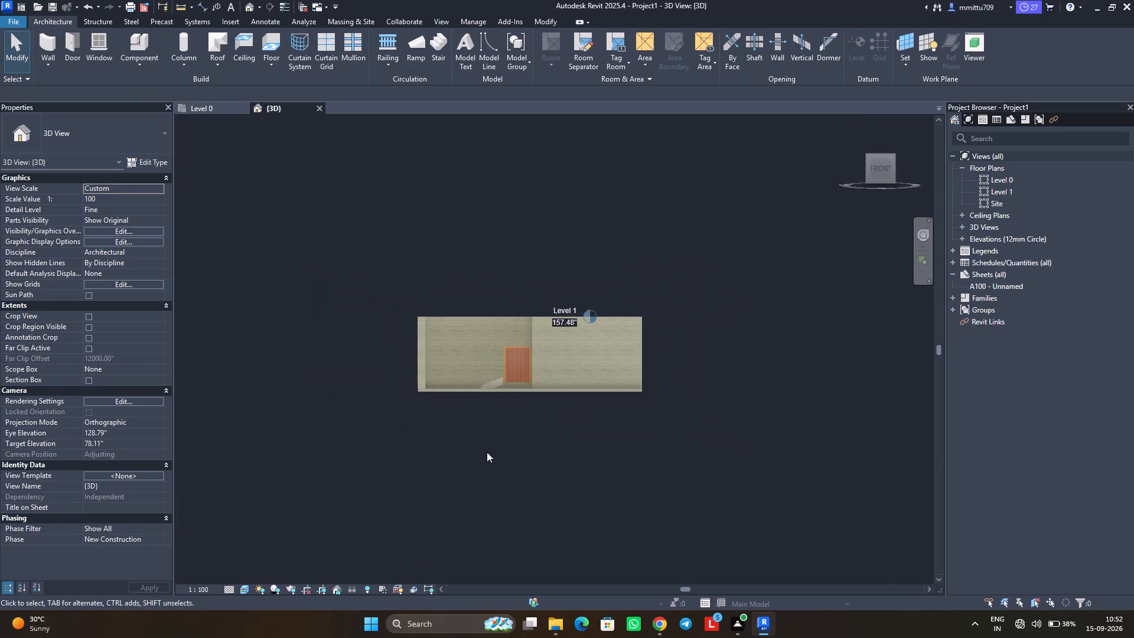
scroll(520, 393, "up", 5)
scroll(522, 392, "down", 1)
scroll(522, 385, "up", 11)
scroll(520, 382, "down", 1)
scroll(520, 382, "up", 2)
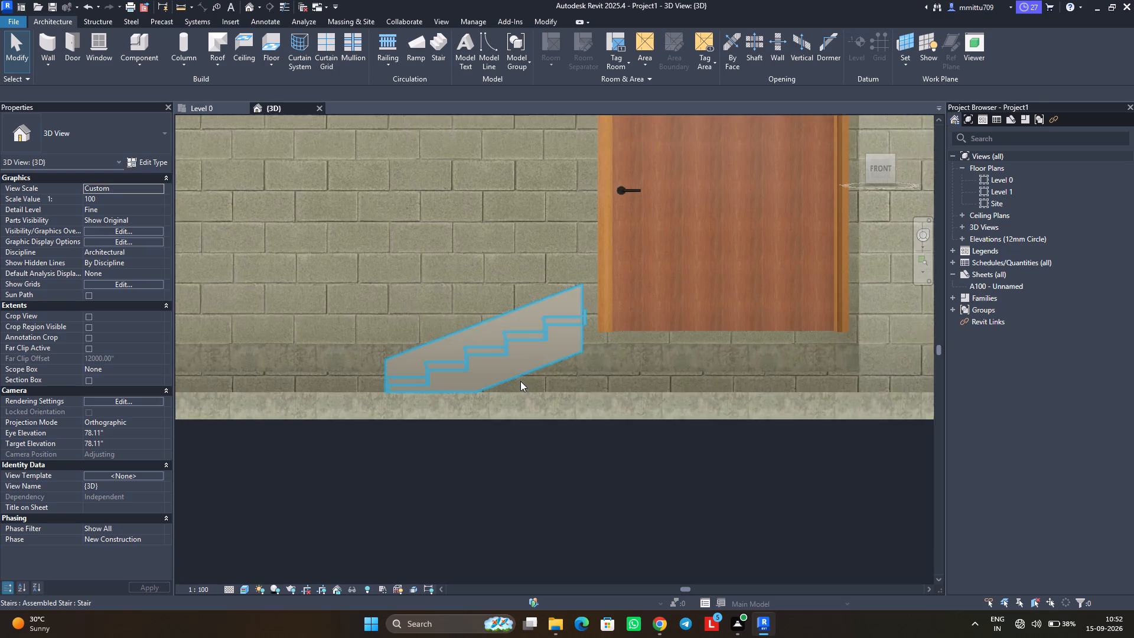
scroll(520, 381, "up", 1)
middle_click_drag(520, 381, 542, 474, "shift")
middle_click_drag(597, 497, 513, 415)
scroll(513, 415, "up", 1)
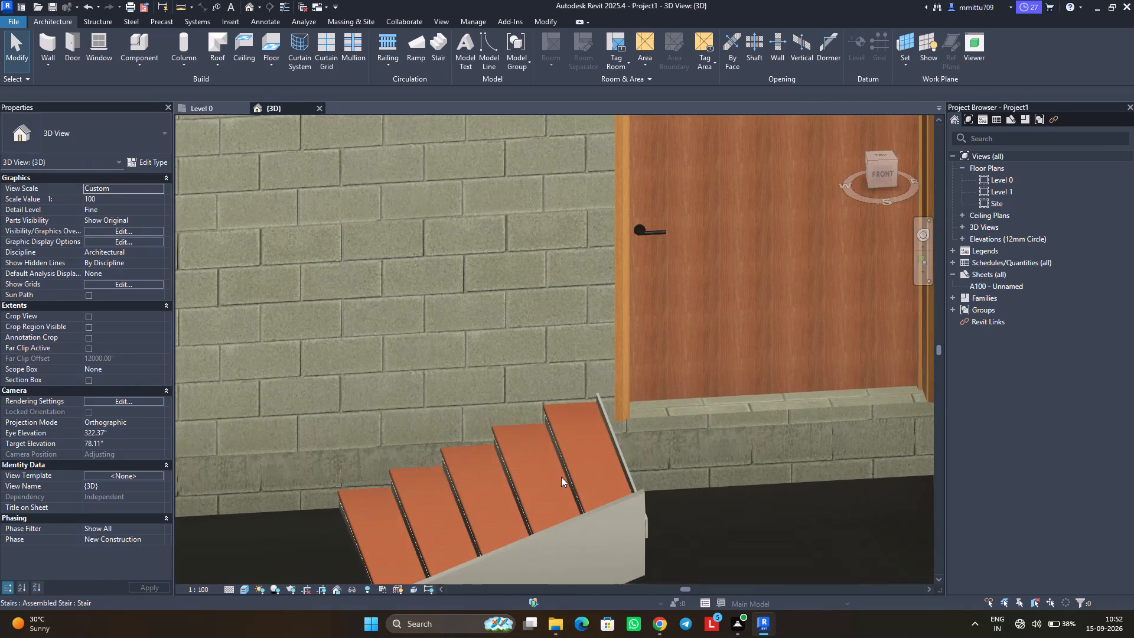
Set the plan PDF image's draw layer to Background in the Level 0 floor plan.
left_click(224, 109)
scroll(425, 363, "down", 8)
scroll(427, 364, "up", 1)
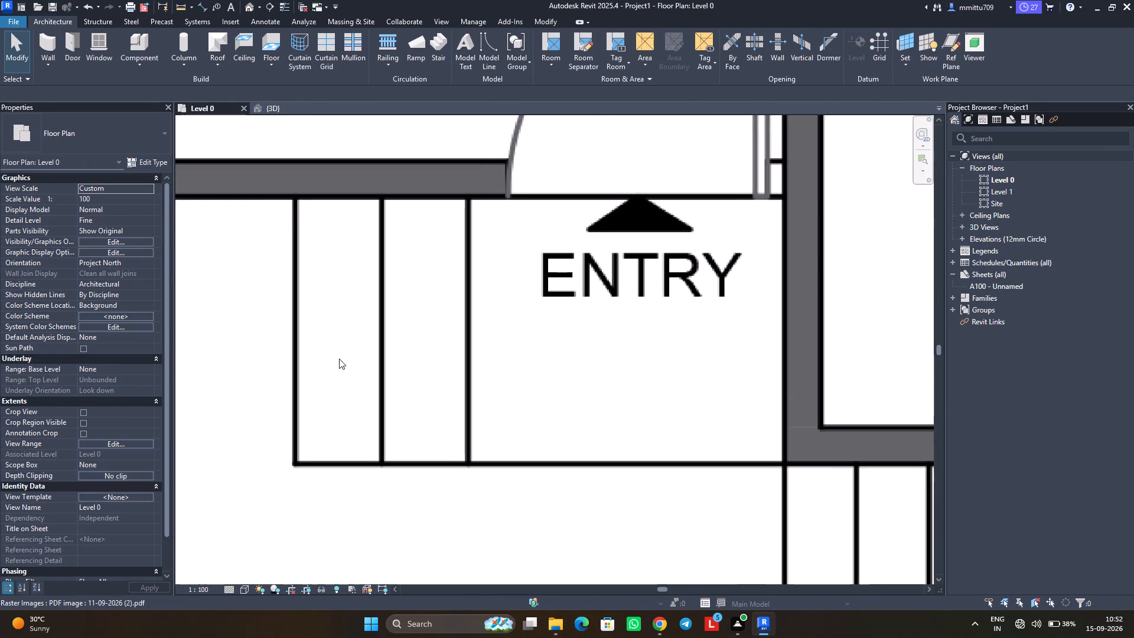
scroll(359, 348, "down", 7)
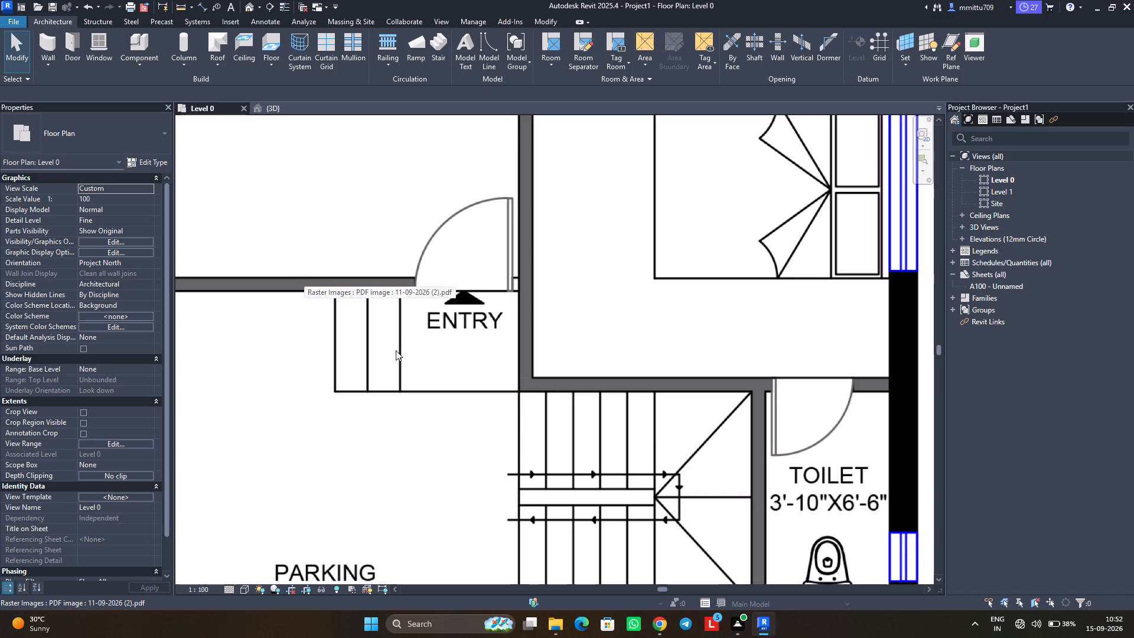
scroll(396, 351, "down", 3)
scroll(396, 351, "up", 1)
scroll(396, 351, "down", 1)
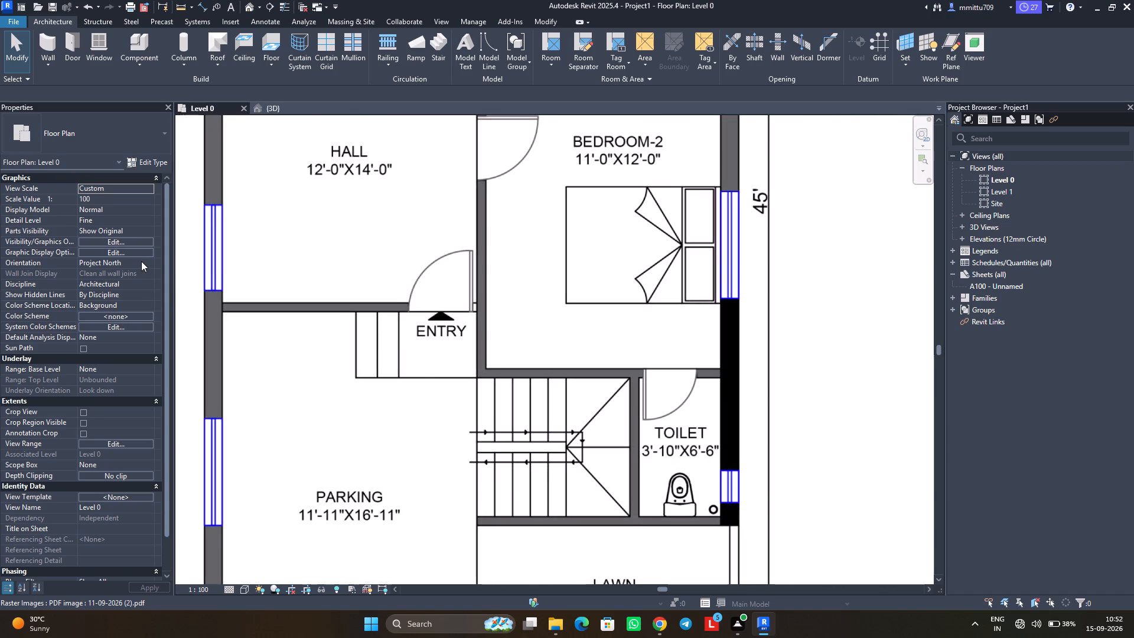
left_click(223, 328)
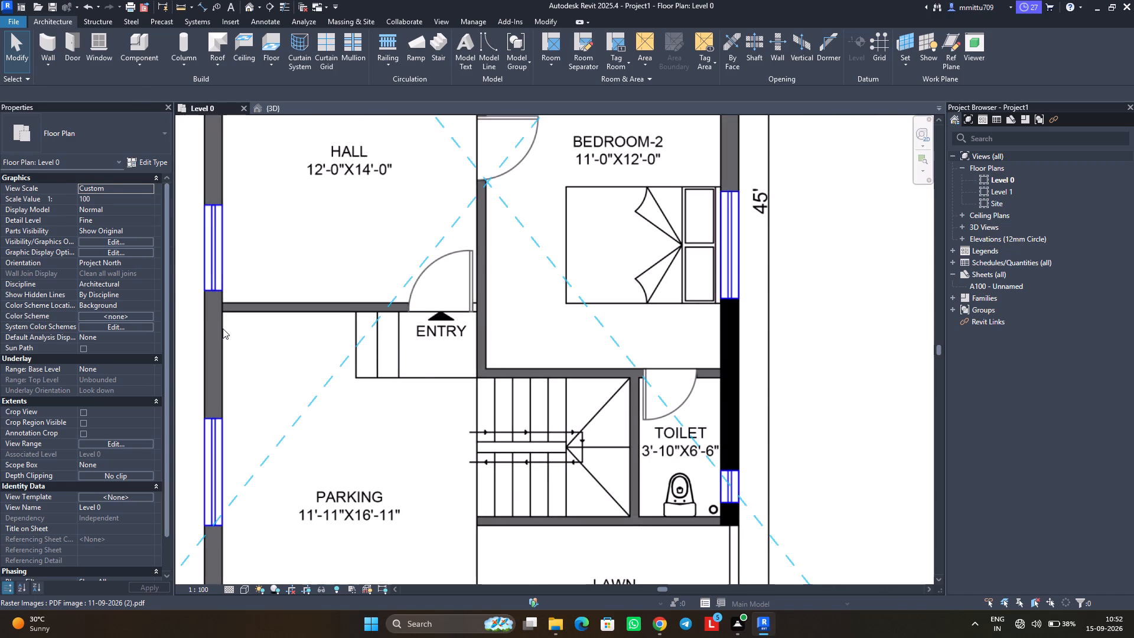
left_click(151, 259)
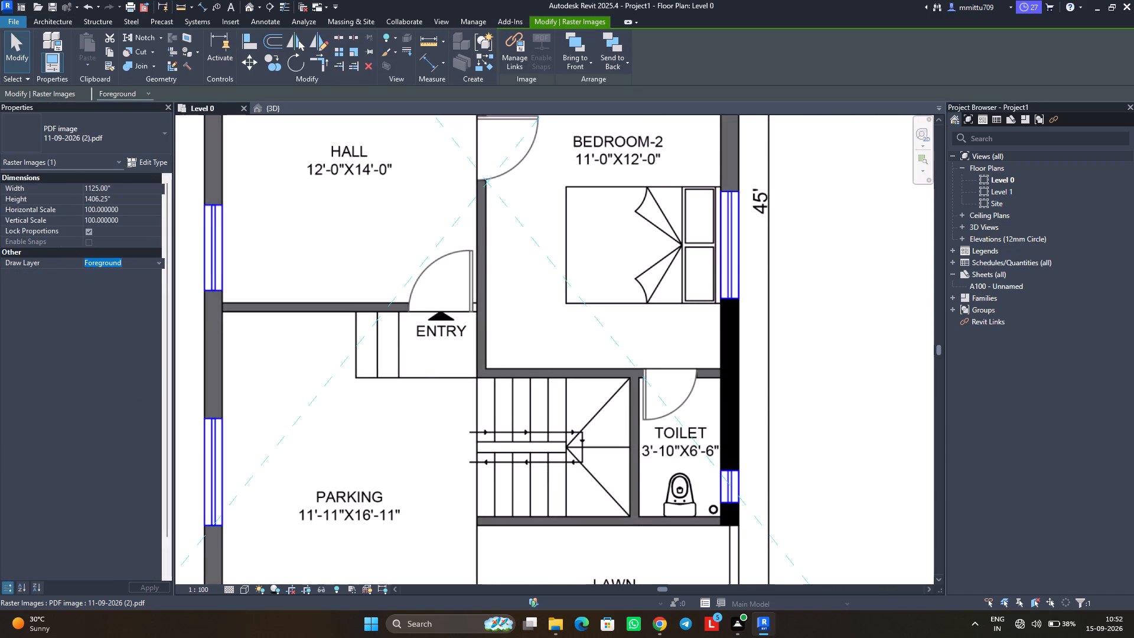
left_click(157, 261)
left_click(136, 274)
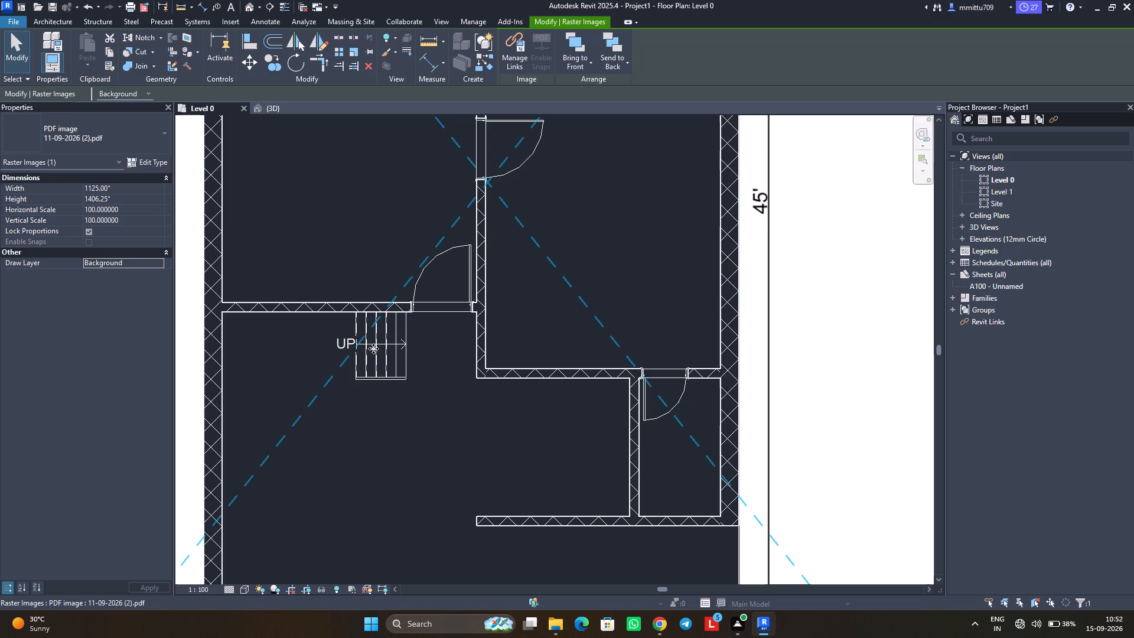
key("Escape")
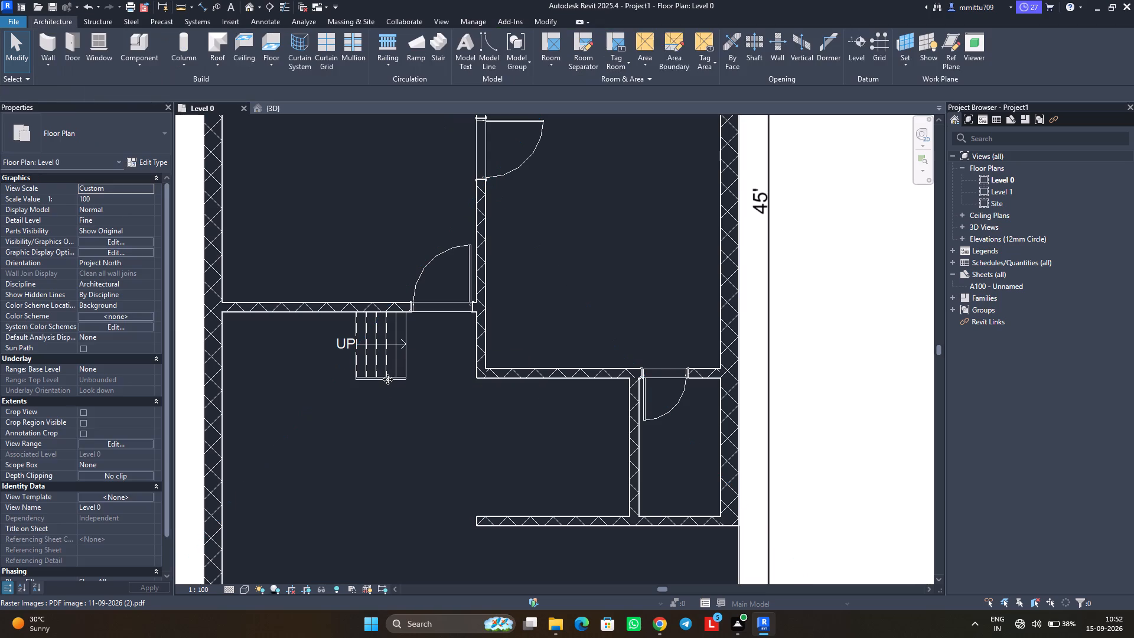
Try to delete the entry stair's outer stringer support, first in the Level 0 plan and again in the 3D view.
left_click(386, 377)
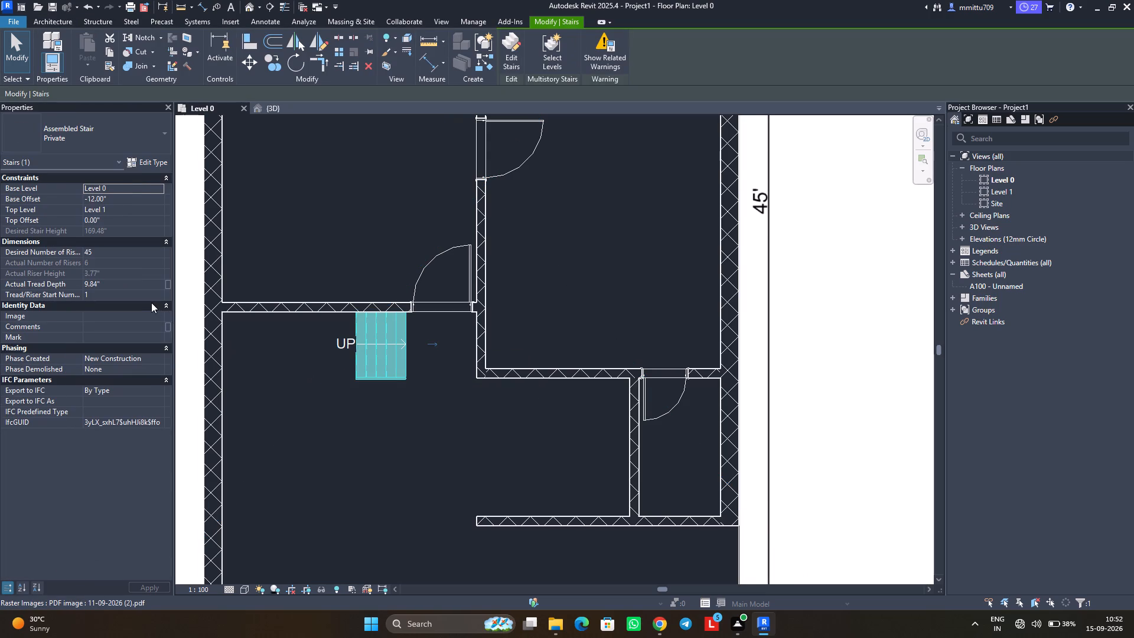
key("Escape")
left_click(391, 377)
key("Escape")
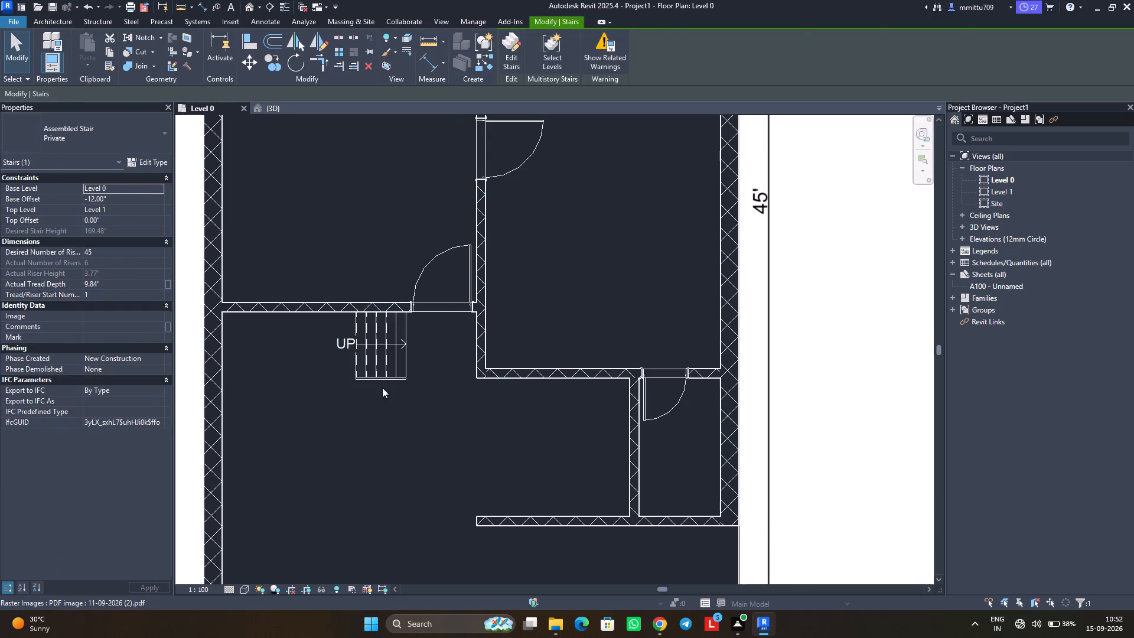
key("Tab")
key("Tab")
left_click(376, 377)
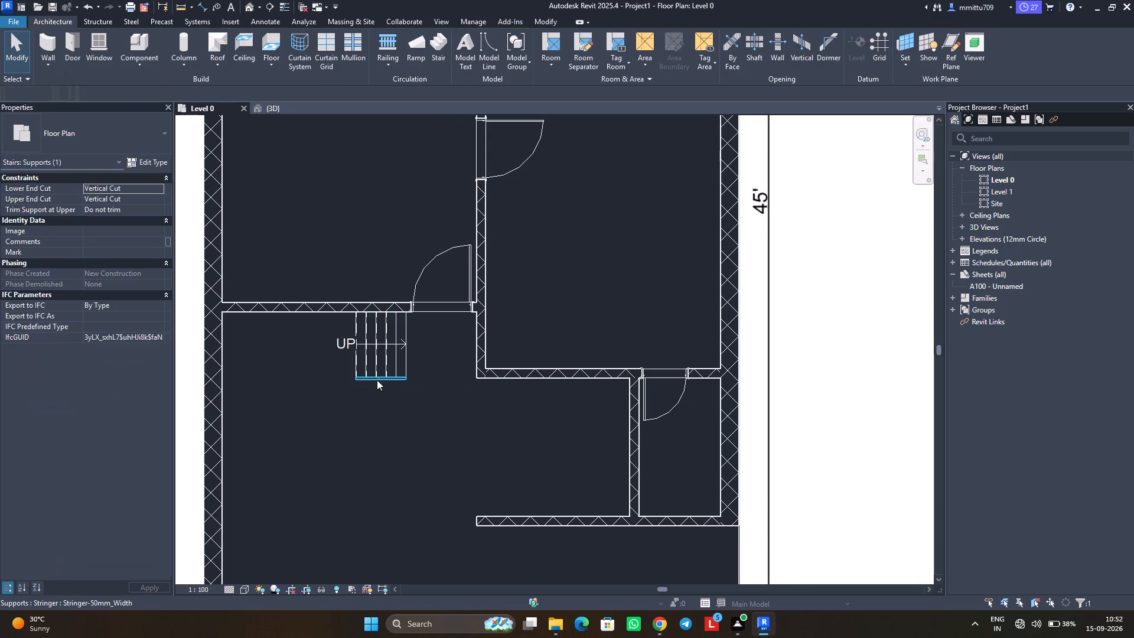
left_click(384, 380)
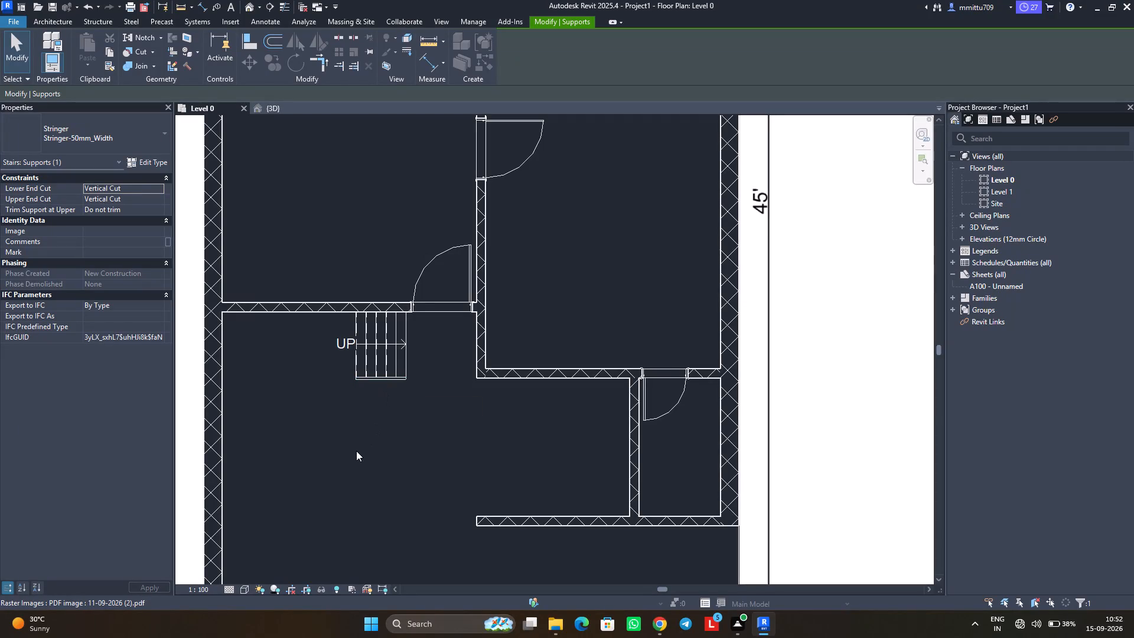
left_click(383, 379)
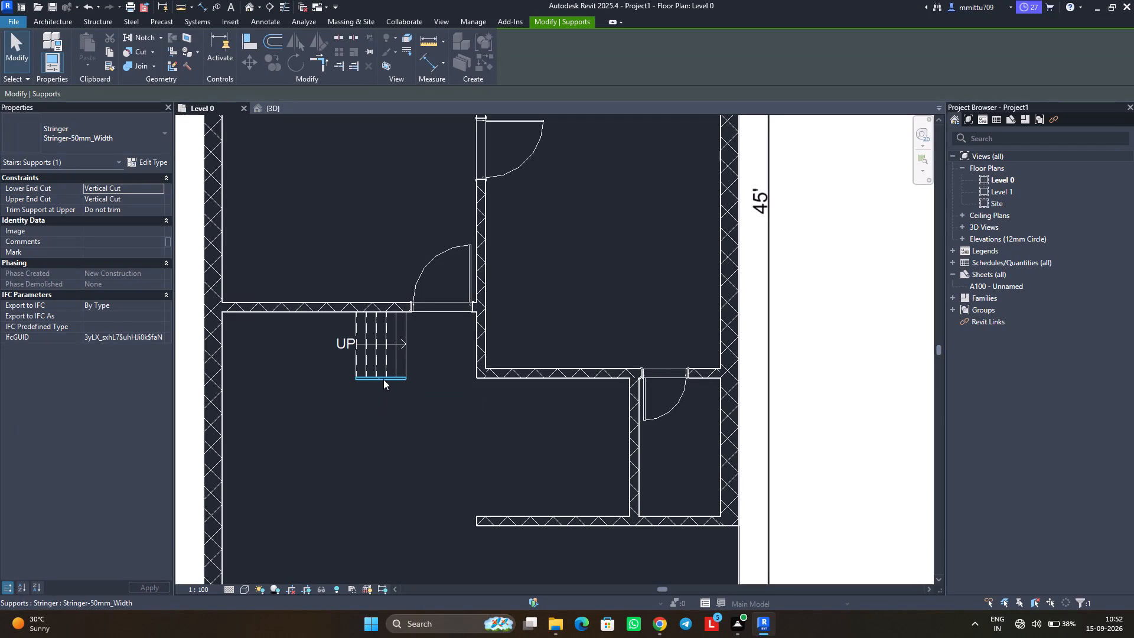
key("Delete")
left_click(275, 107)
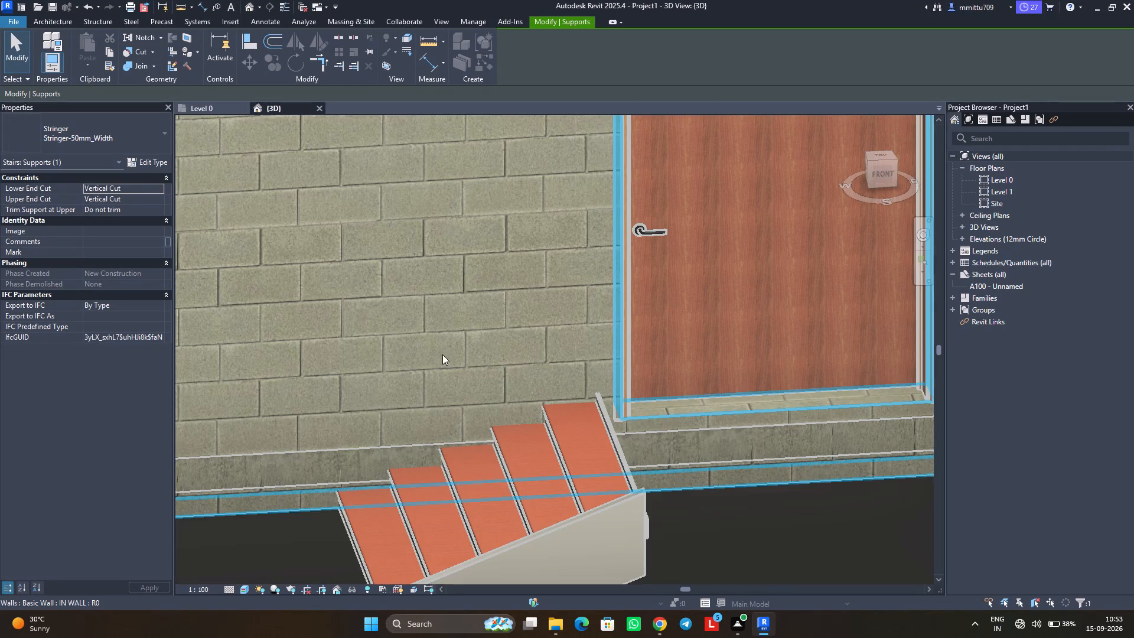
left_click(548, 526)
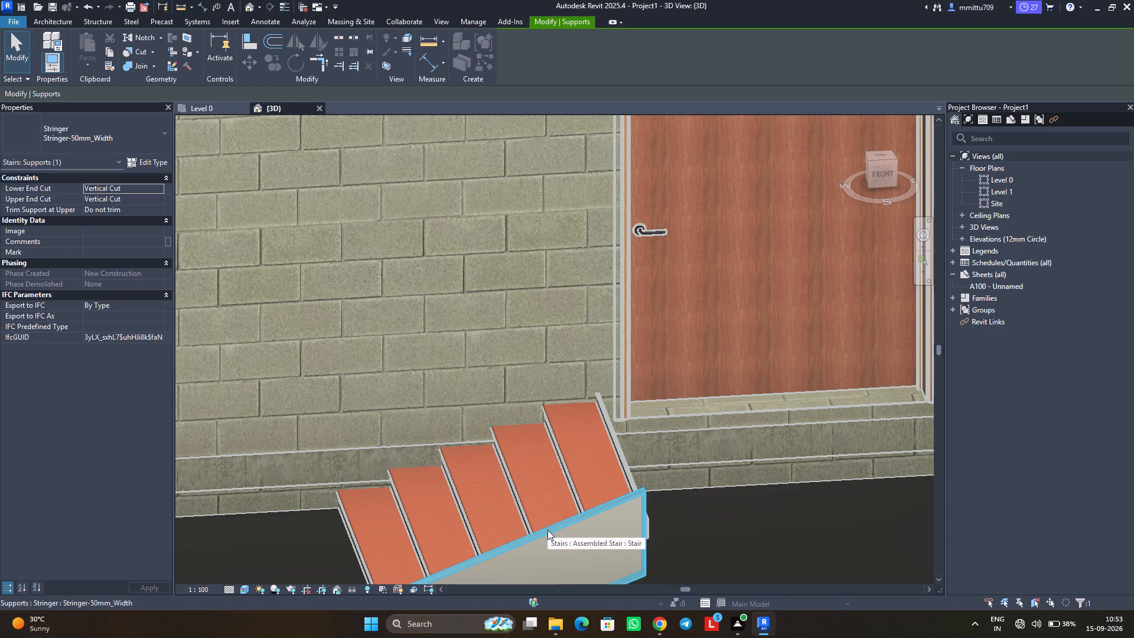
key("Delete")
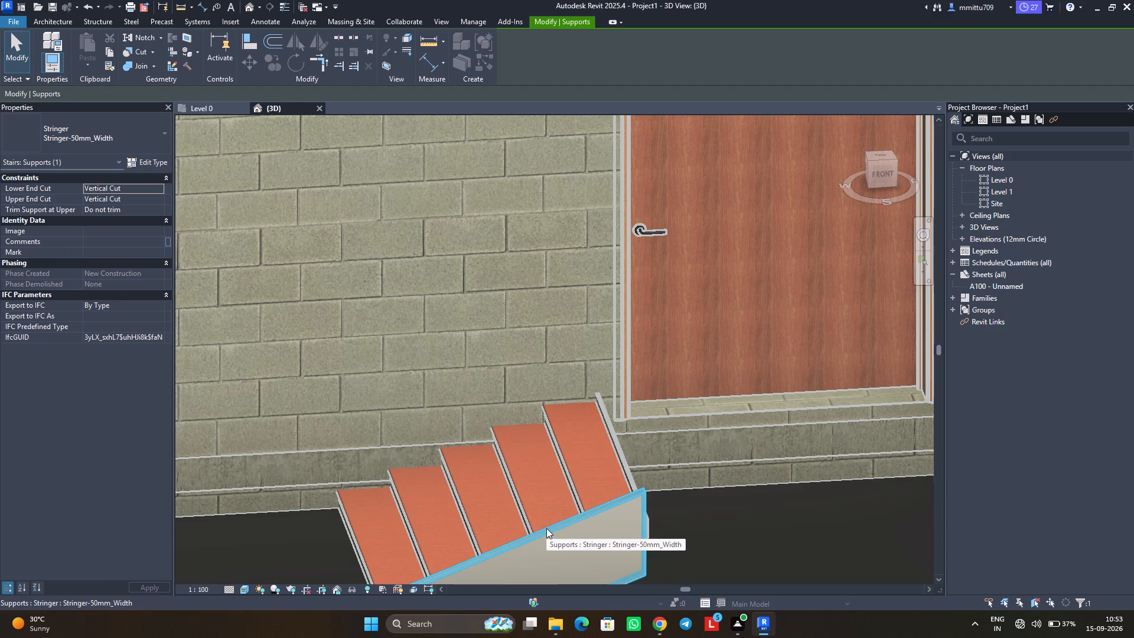
Nudge the entry stair slightly outward from the door wall in three small increments.
middle_click_drag(542, 539, 524, 522, "shift")
scroll(542, 539, "down", 1, "shift")
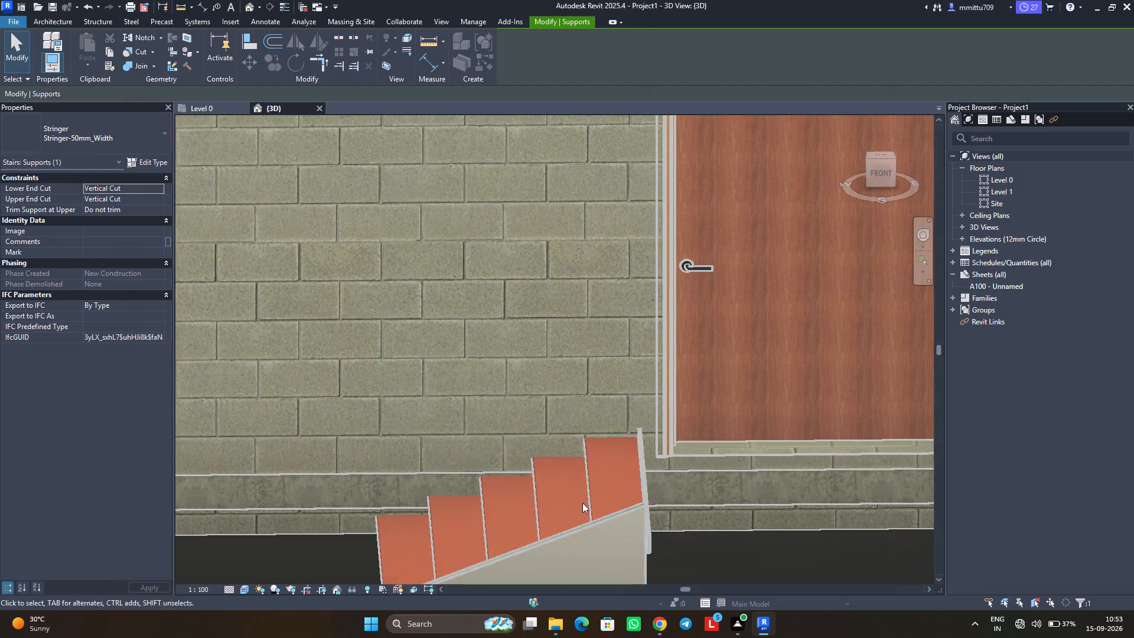
left_click(591, 490)
key("Down")
key("Down")
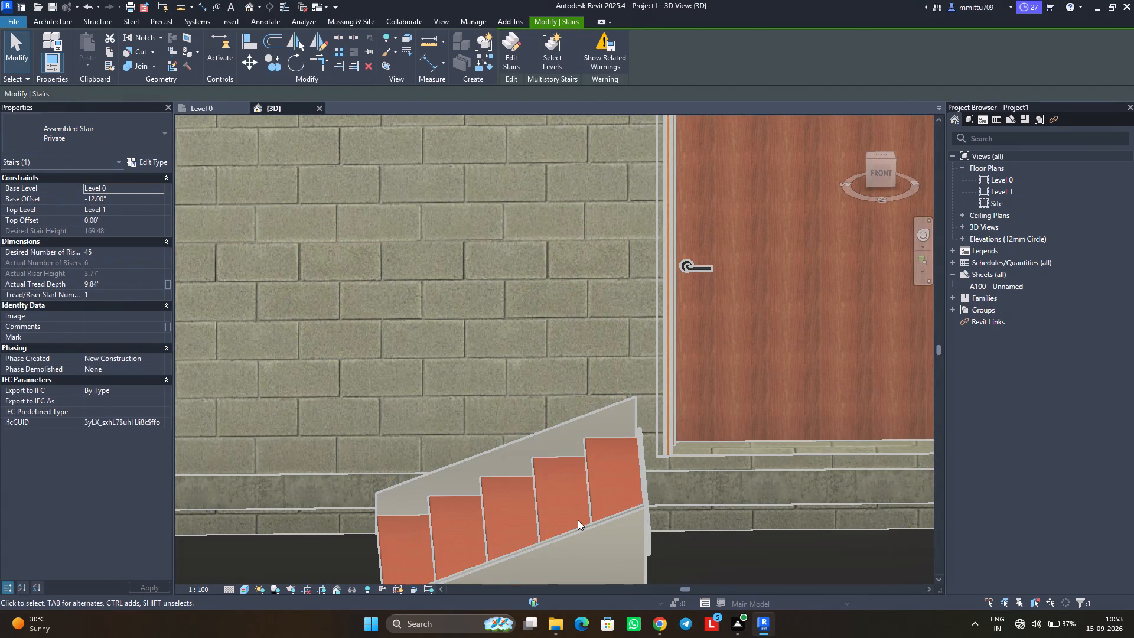
key("Down")
left_click(308, 545)
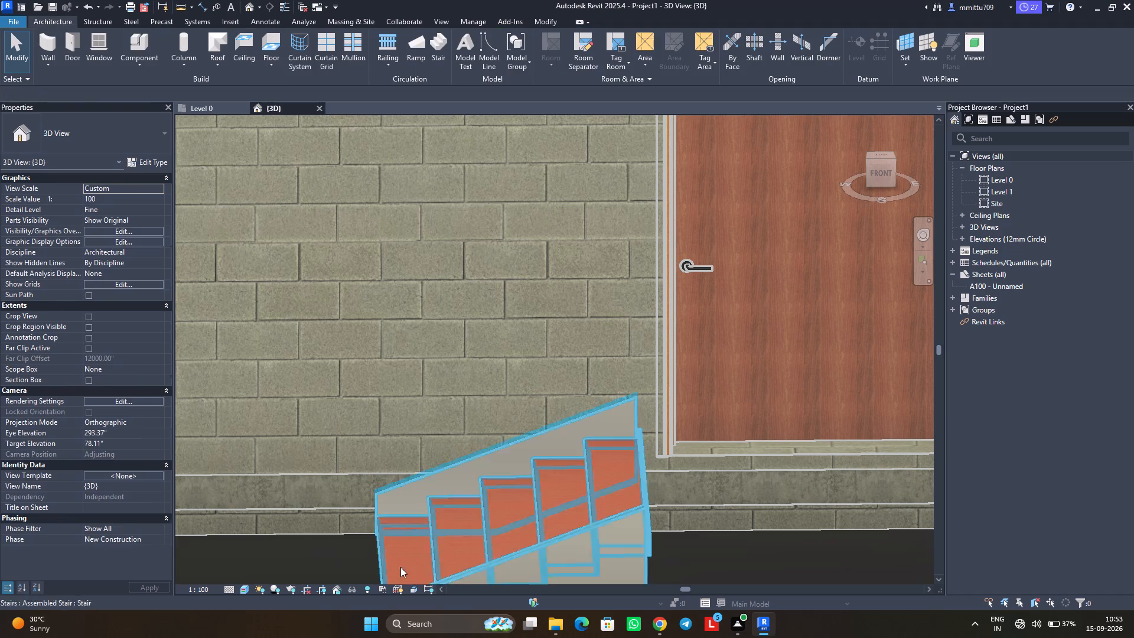
Examine the entry stair's height, stringers and position relative to the entry door and wall from several angles.
scroll(422, 565, "down", 1)
scroll(422, 565, "up", 1)
scroll(422, 564, "down", 4)
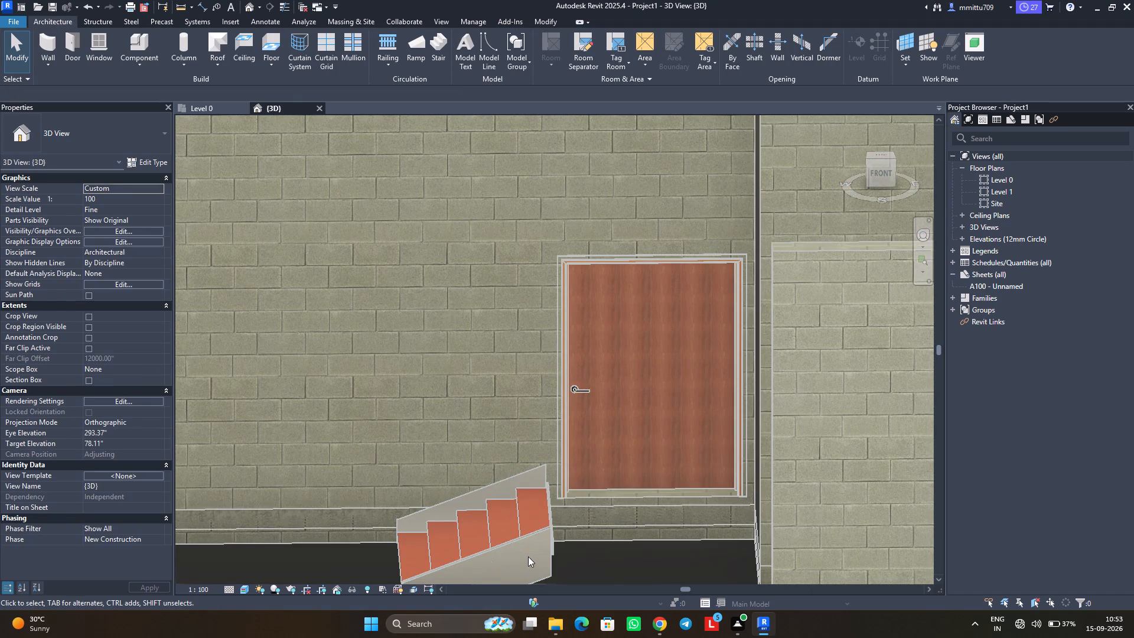
middle_click_drag(528, 555, 514, 485, "shift")
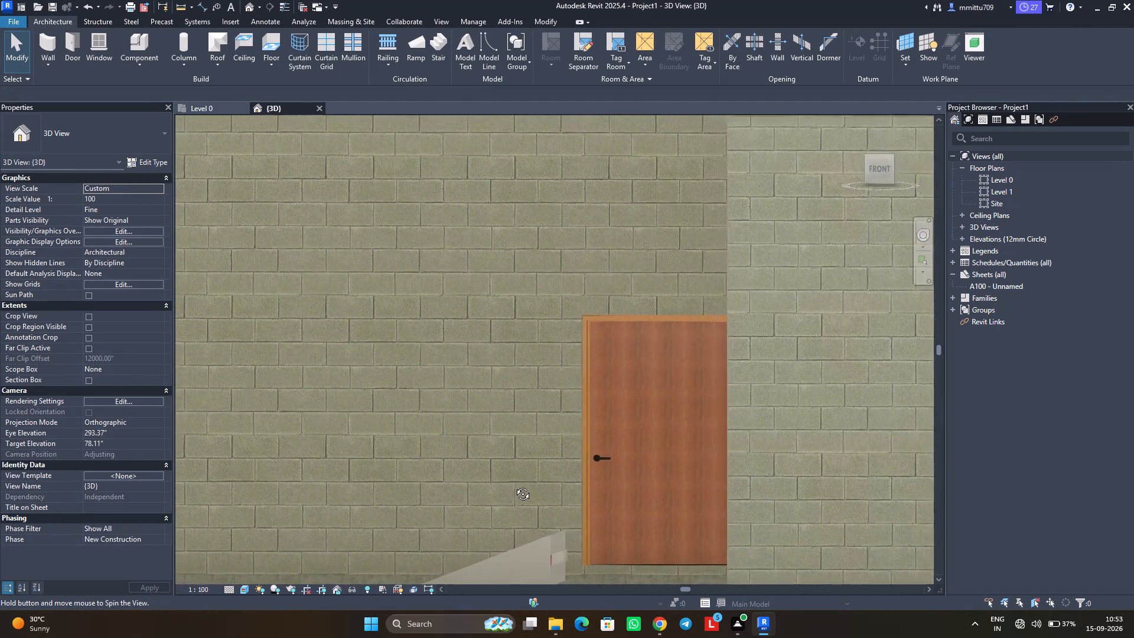
middle_click_drag(514, 485, 536, 569, "shift")
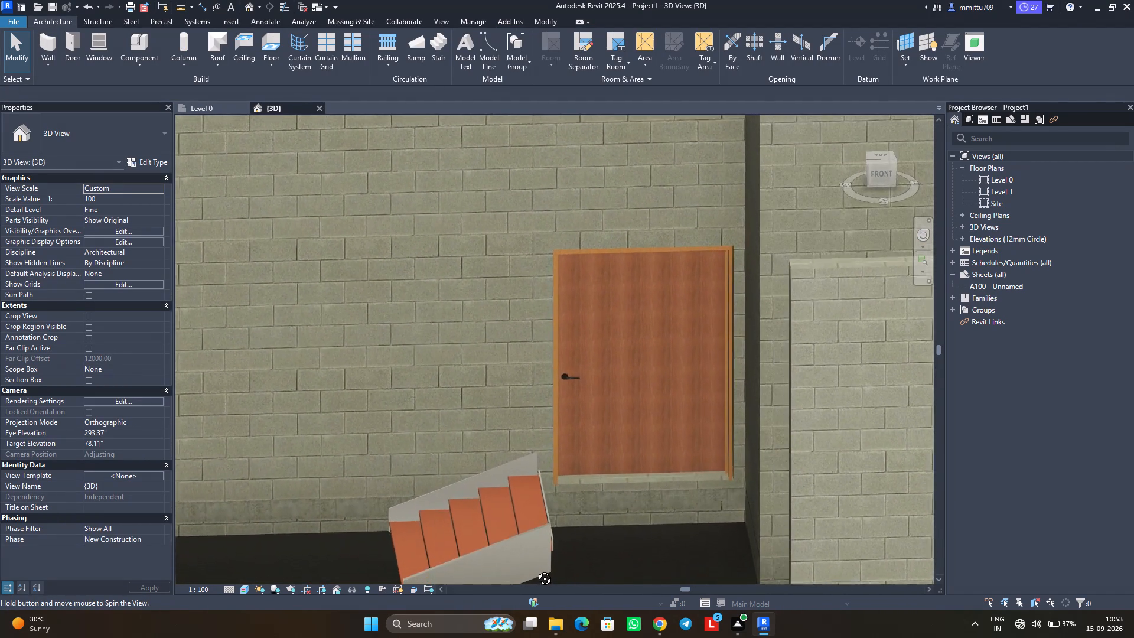
middle_click_drag(536, 569, 540, 576, "shift")
middle_click_drag(550, 554, 539, 488)
middle_click_drag(554, 542, 550, 519, "shift")
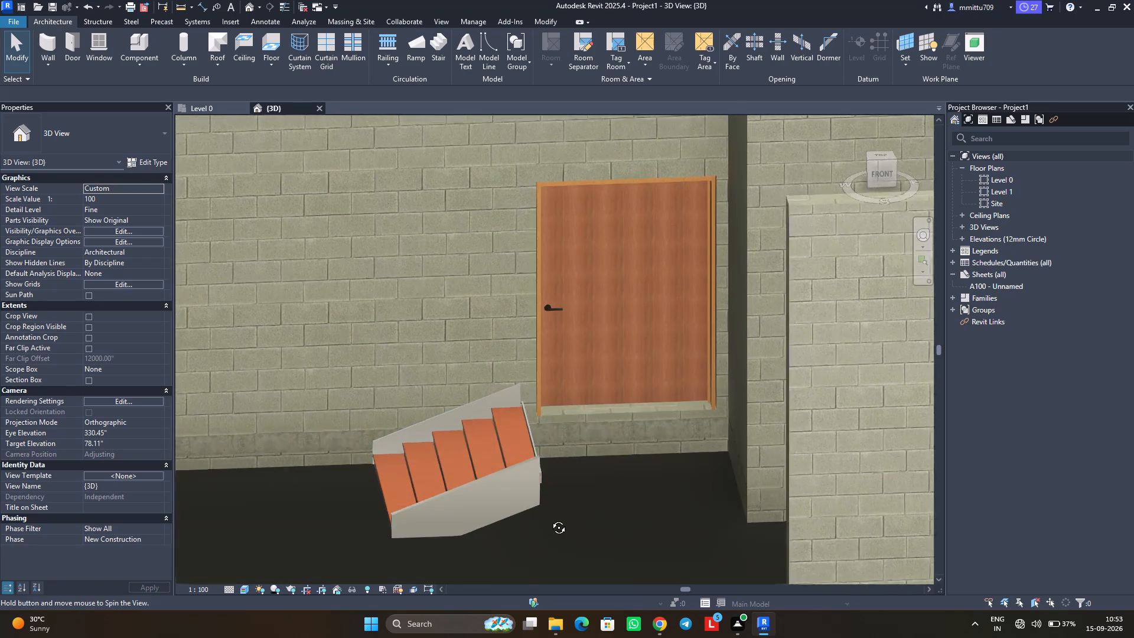
middle_click_drag(550, 519, 563, 507, "shift")
middle_click_drag(575, 526, 564, 497)
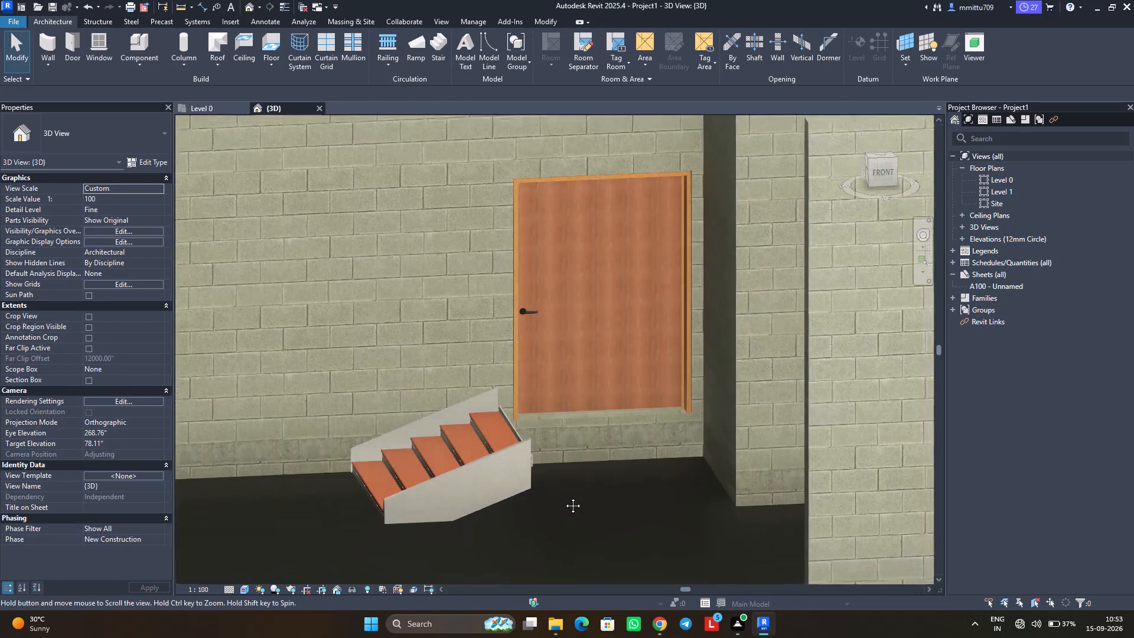
middle_click_drag(564, 497, 561, 488)
middle_click_drag(587, 520, 558, 501)
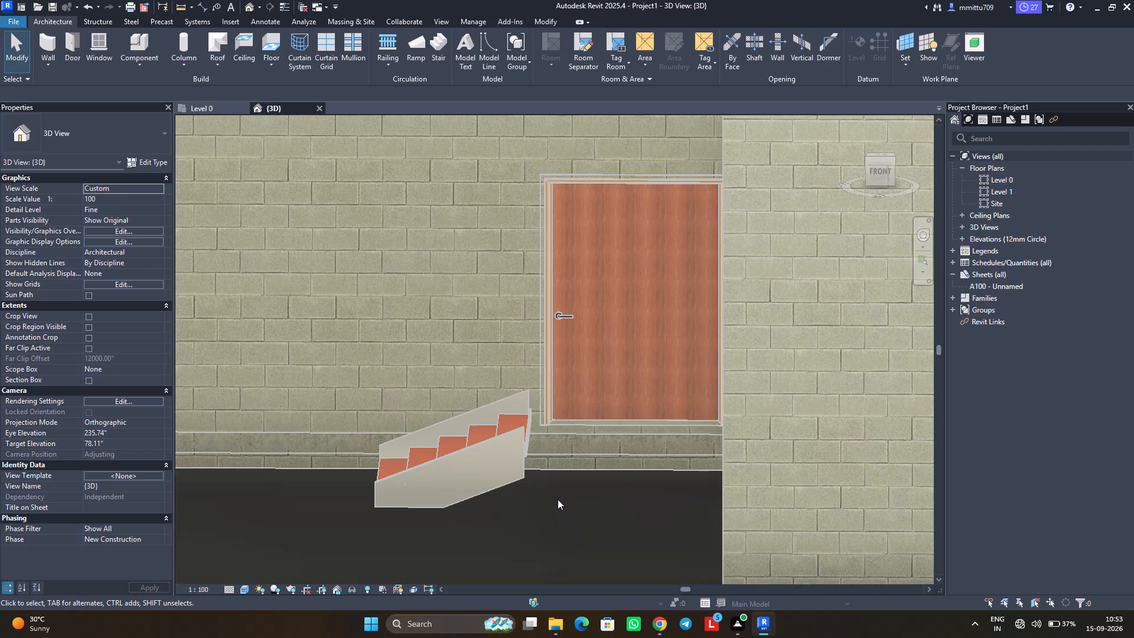
scroll(480, 436, "down", 1)
middle_click_drag(480, 437, 501, 440)
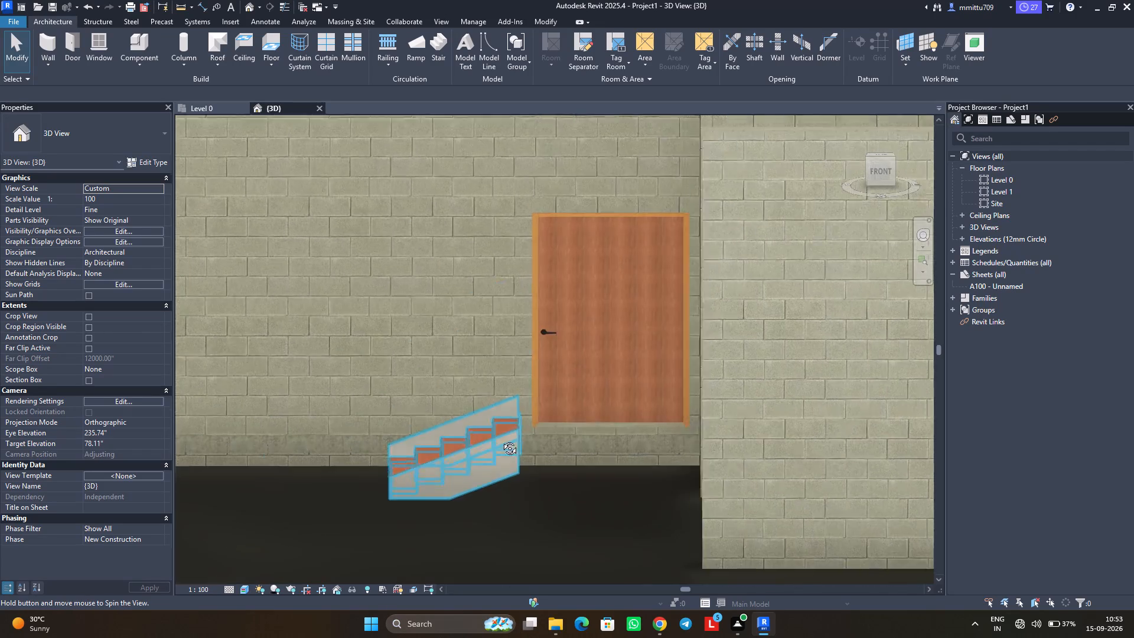
middle_click_drag(501, 440, 448, 418)
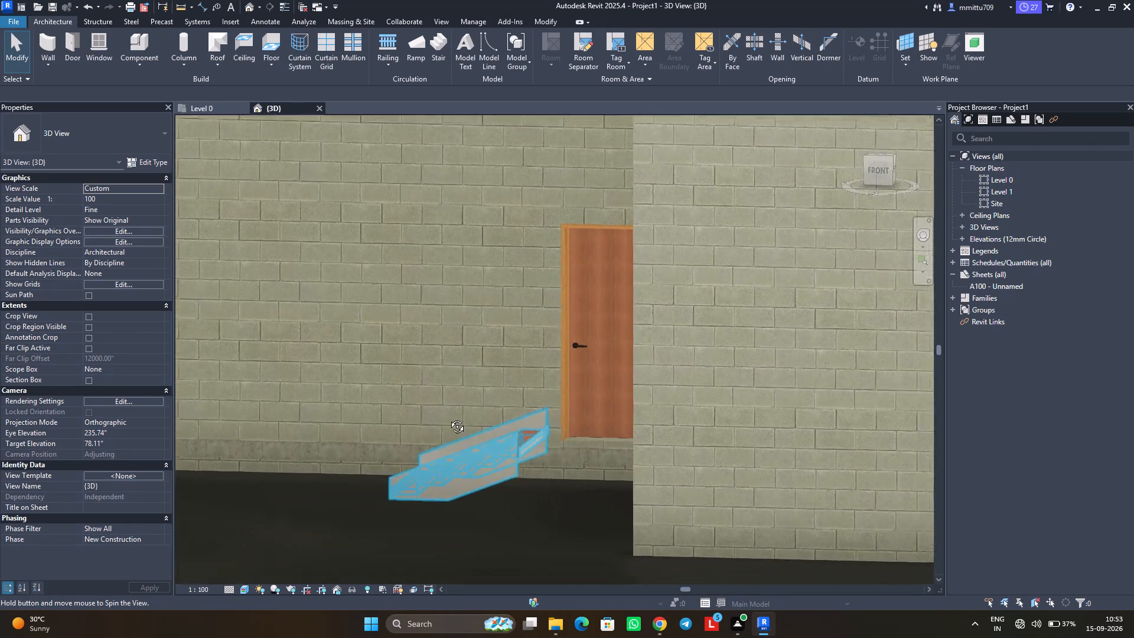
middle_click_drag(448, 418, 478, 396)
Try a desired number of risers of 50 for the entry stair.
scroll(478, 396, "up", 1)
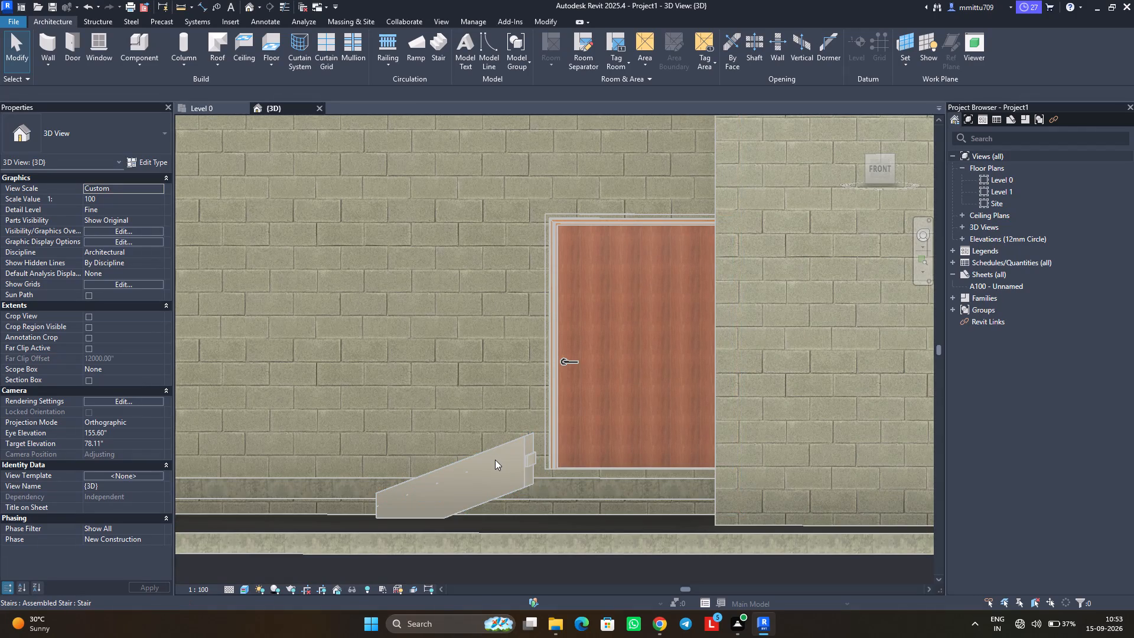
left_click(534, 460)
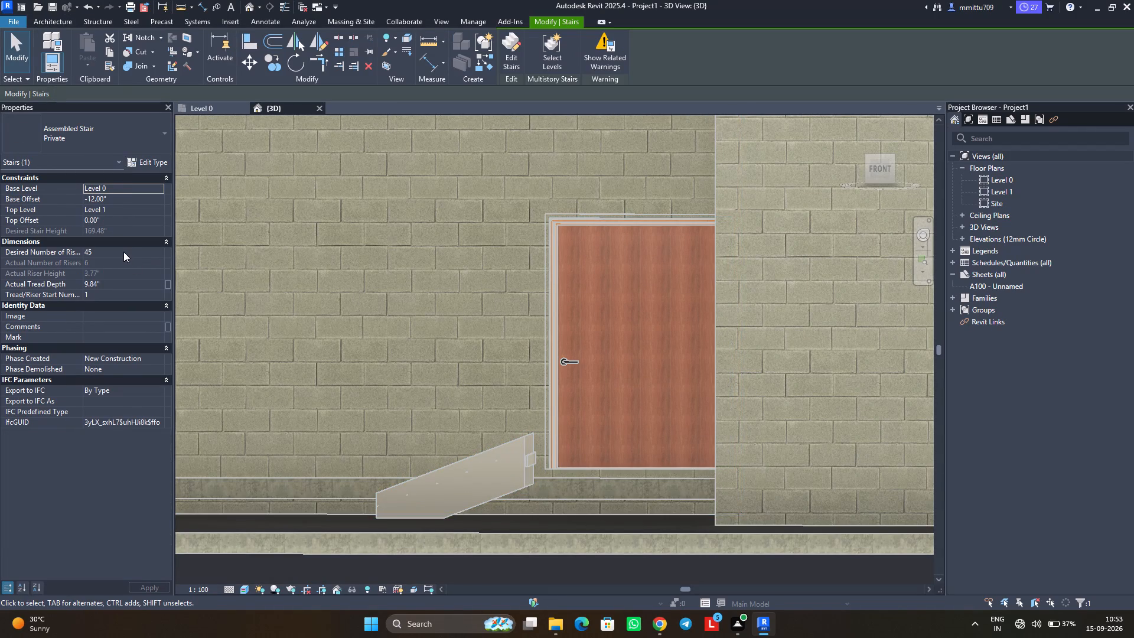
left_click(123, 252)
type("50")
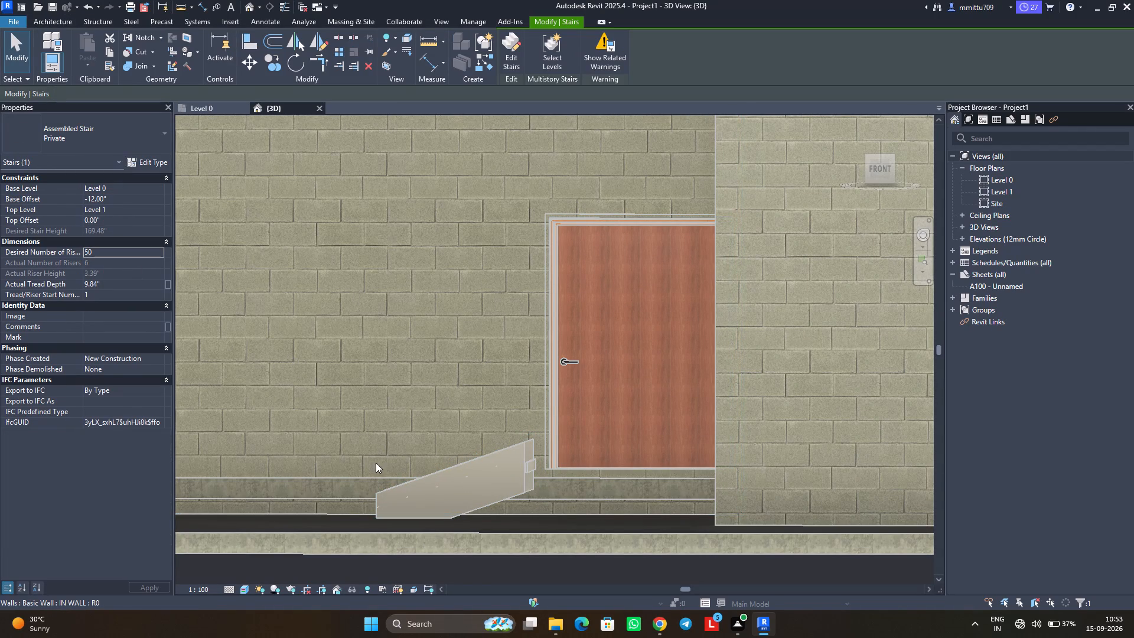
Set the entry stair's desired number of risers to 60.
middle_click_drag(378, 469, 354, 467, "shift")
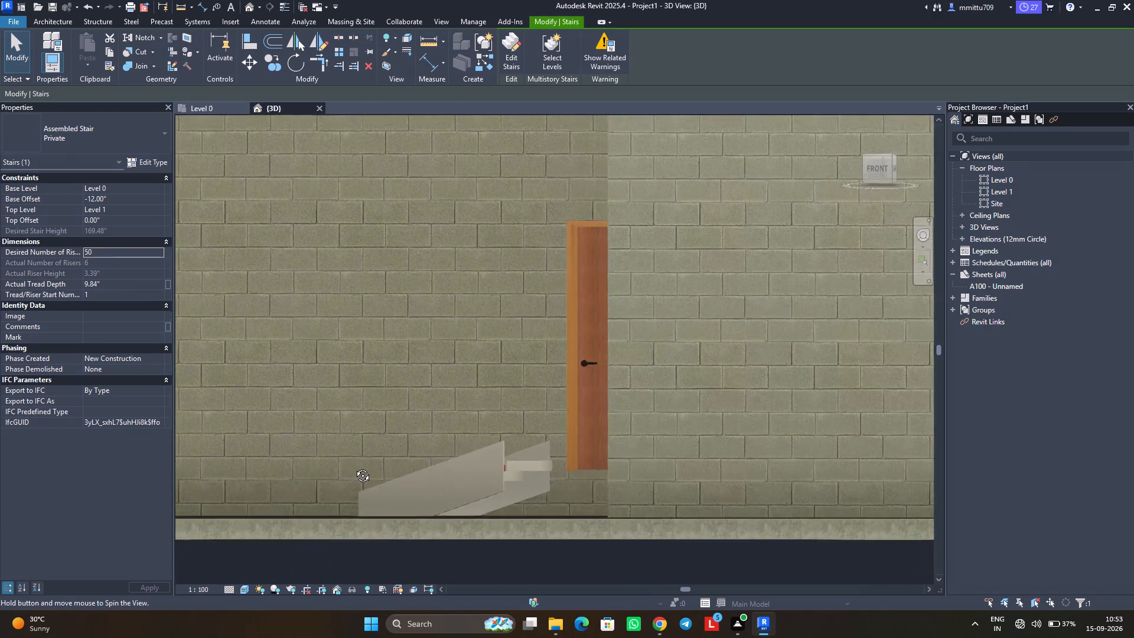
middle_click_drag(354, 467, 372, 471, "shift")
scroll(367, 470, "down", 1, "shift")
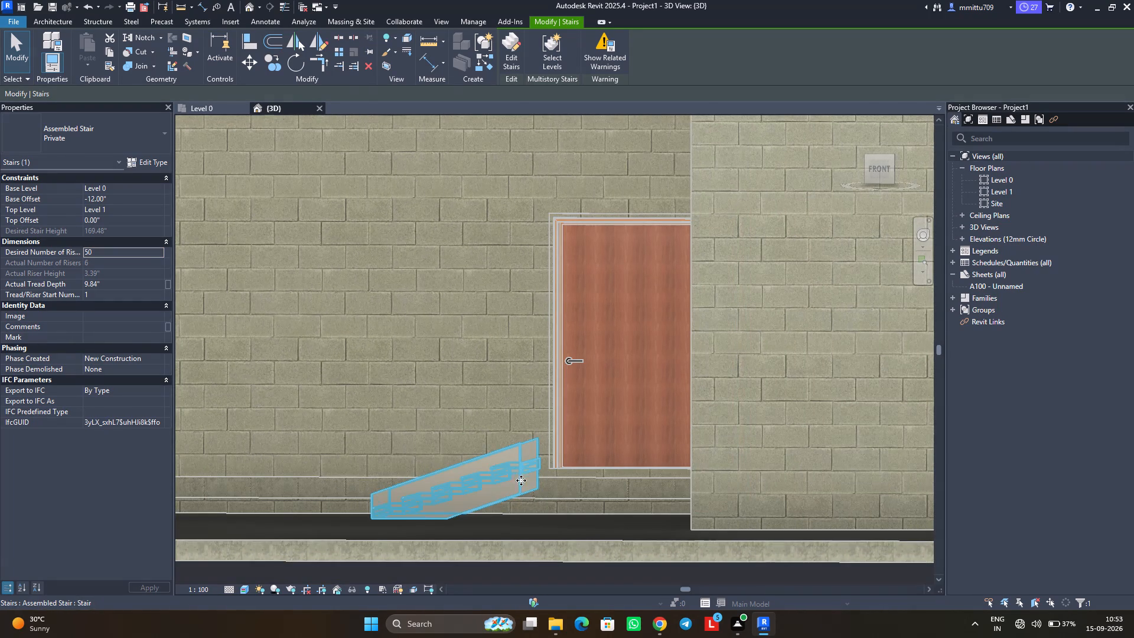
left_click(523, 474)
left_click(128, 256)
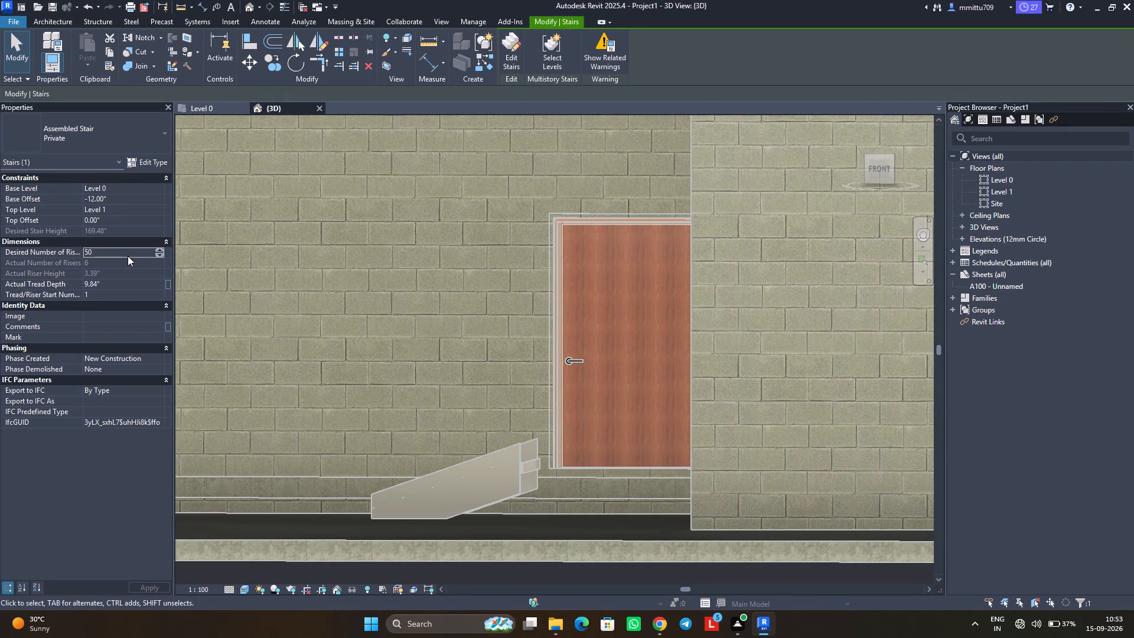
type("60")
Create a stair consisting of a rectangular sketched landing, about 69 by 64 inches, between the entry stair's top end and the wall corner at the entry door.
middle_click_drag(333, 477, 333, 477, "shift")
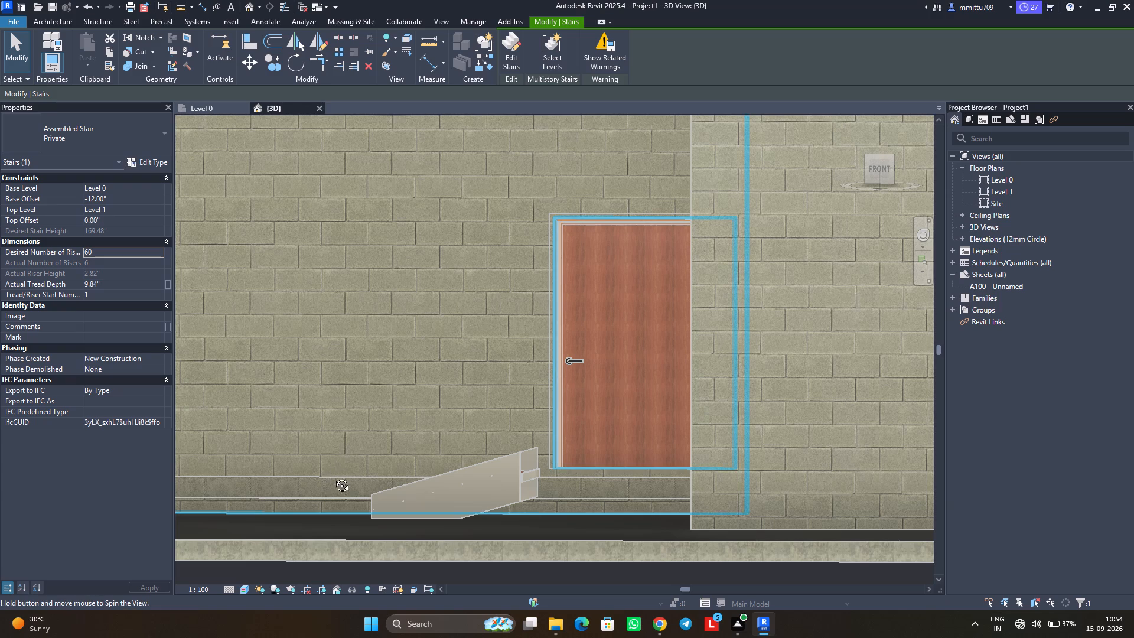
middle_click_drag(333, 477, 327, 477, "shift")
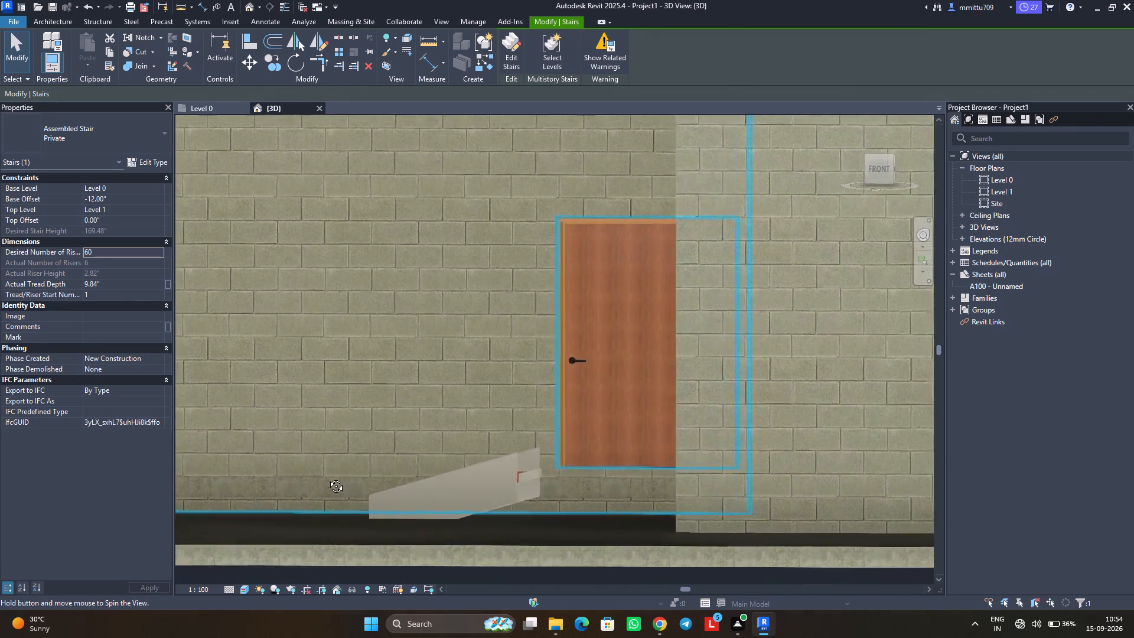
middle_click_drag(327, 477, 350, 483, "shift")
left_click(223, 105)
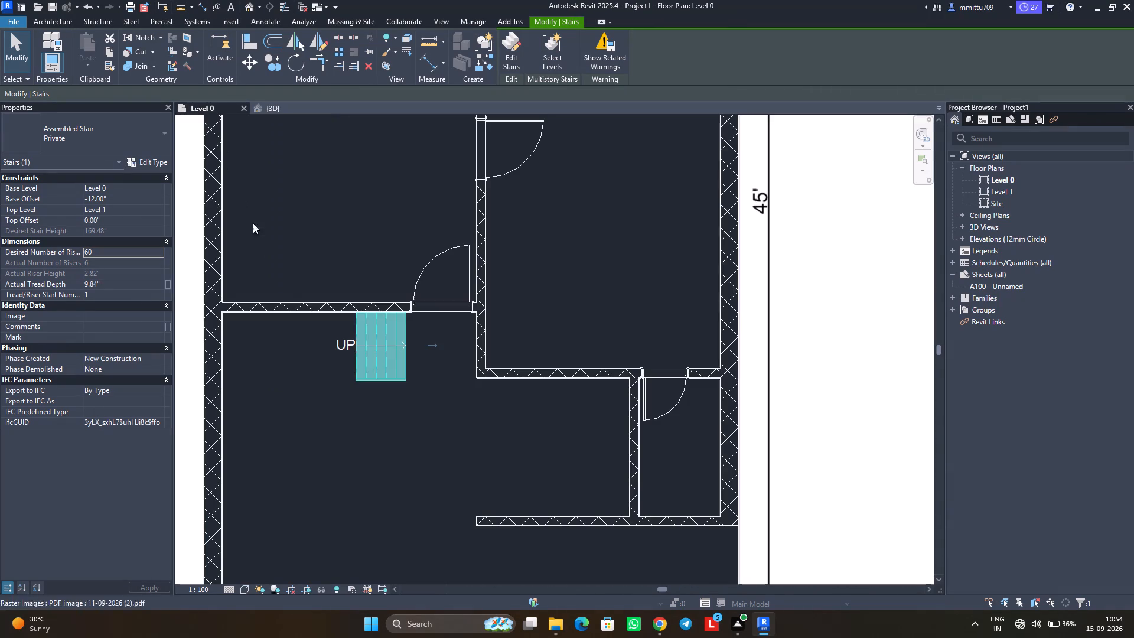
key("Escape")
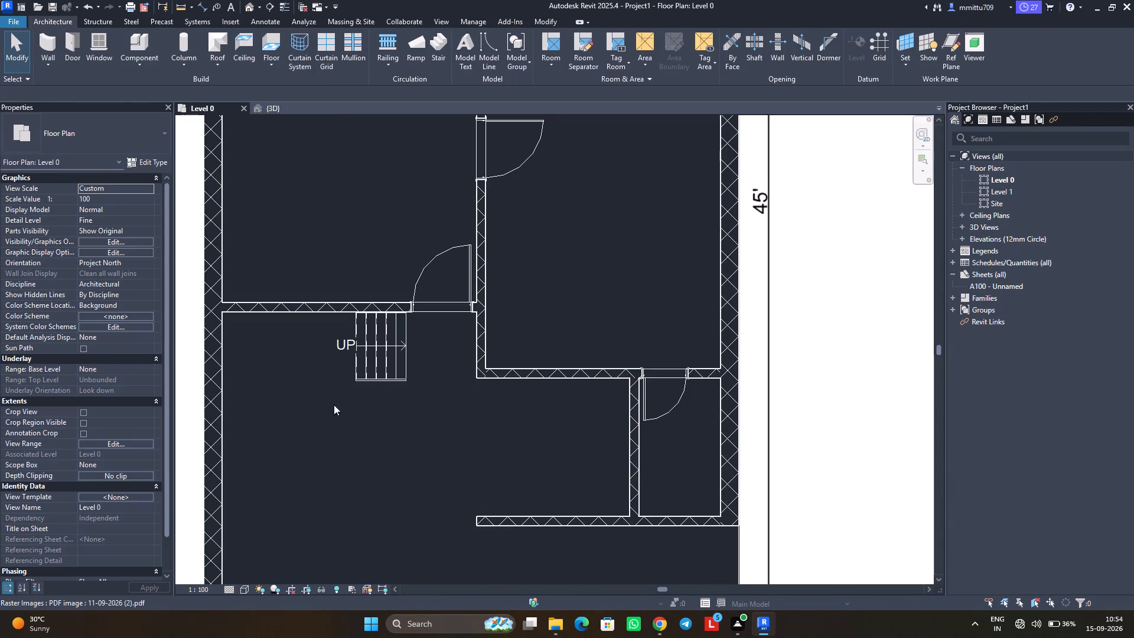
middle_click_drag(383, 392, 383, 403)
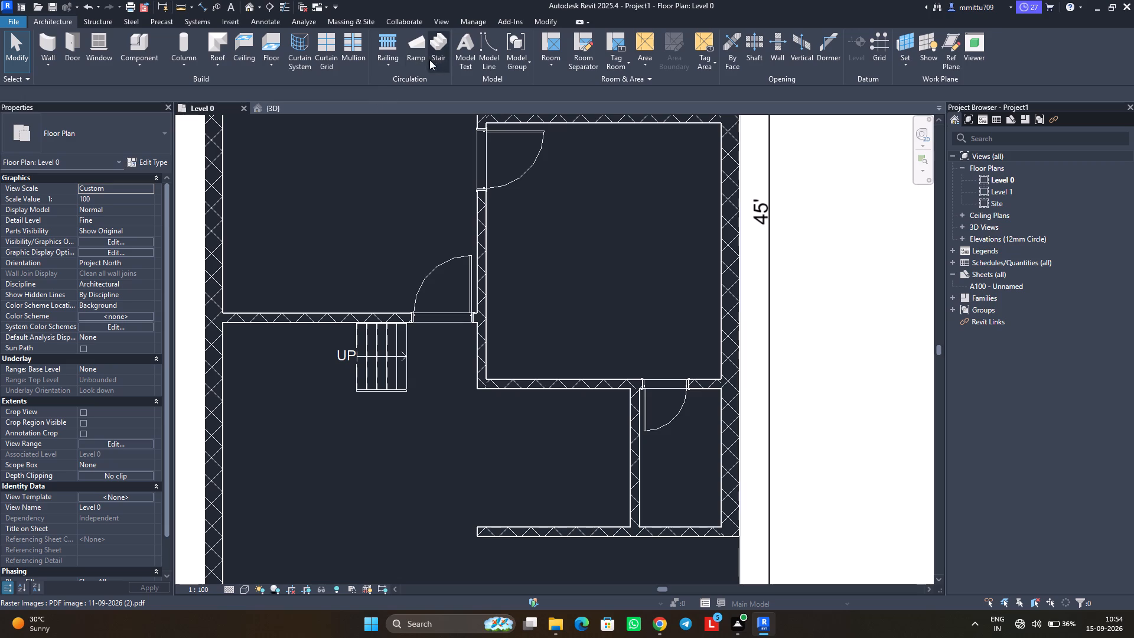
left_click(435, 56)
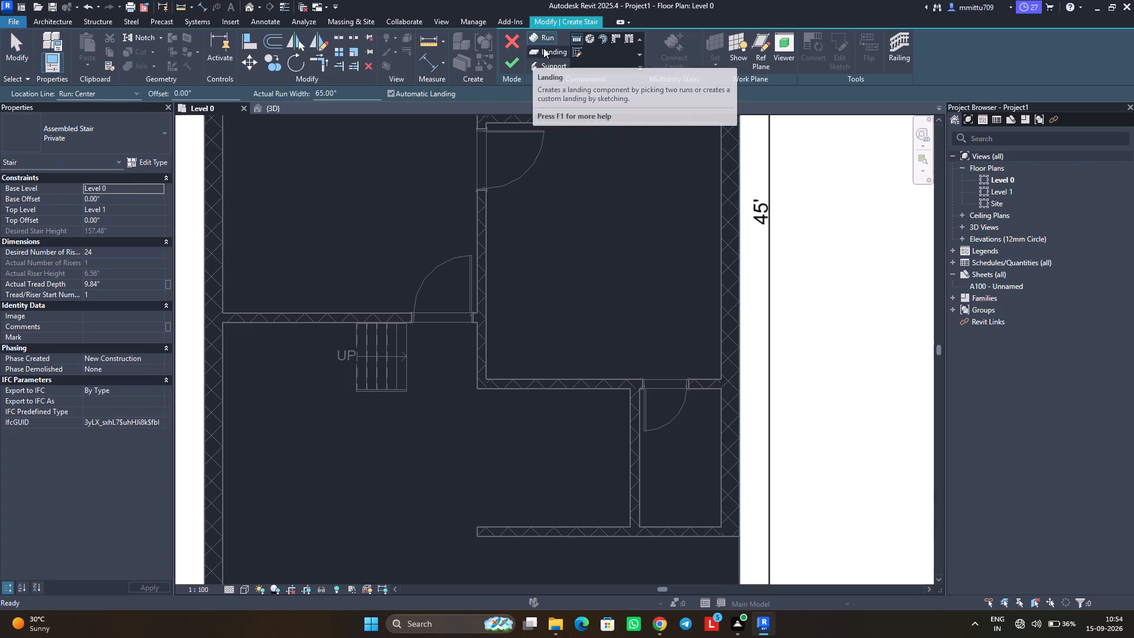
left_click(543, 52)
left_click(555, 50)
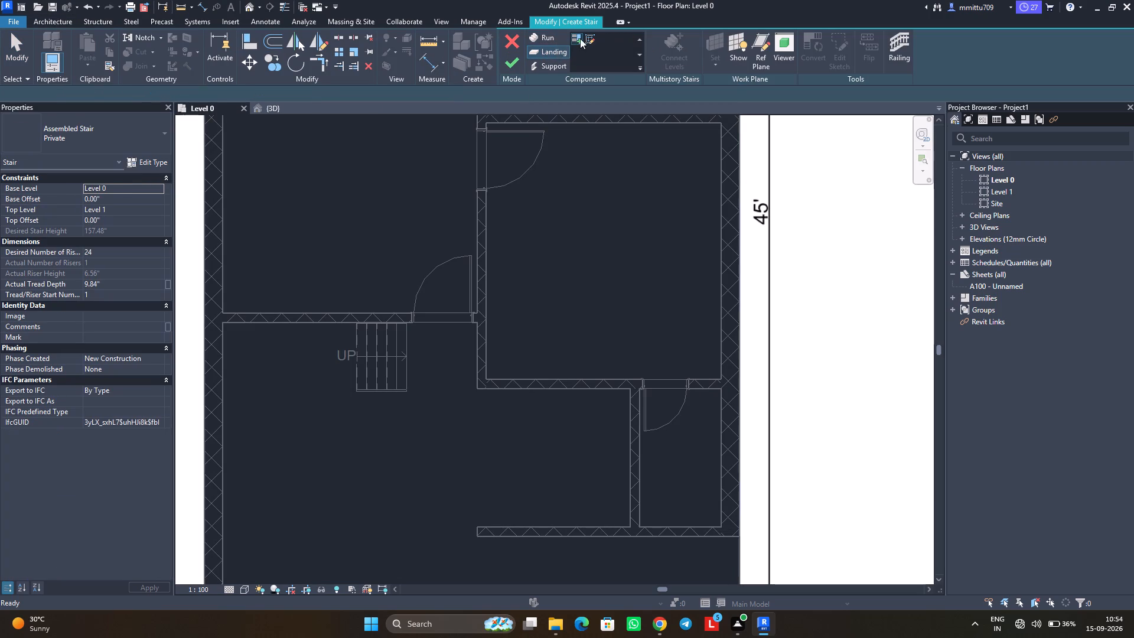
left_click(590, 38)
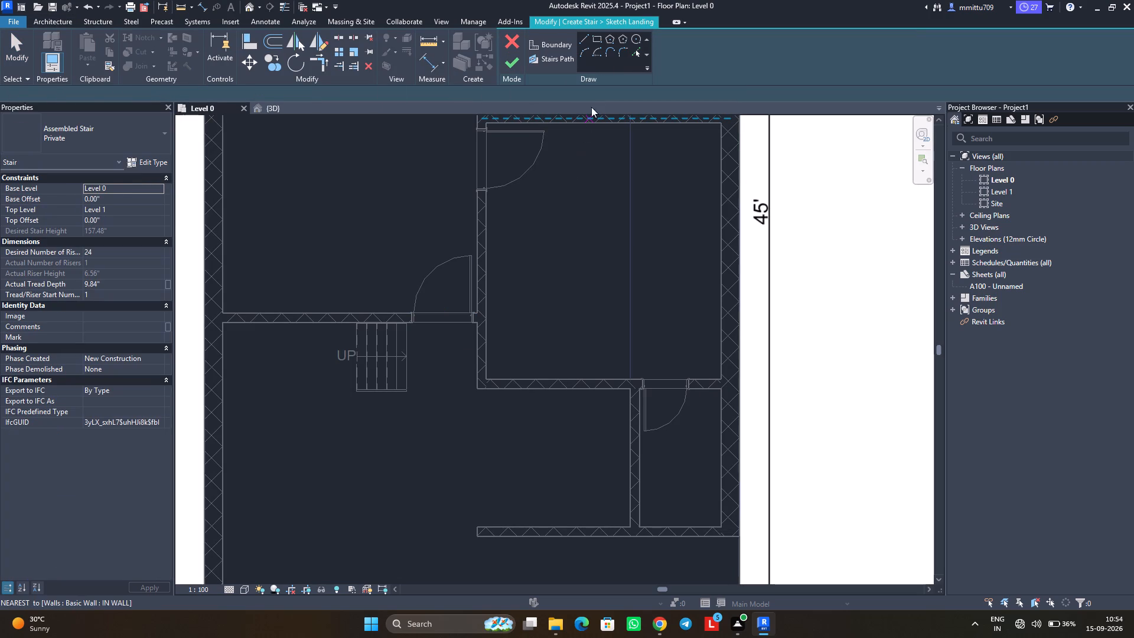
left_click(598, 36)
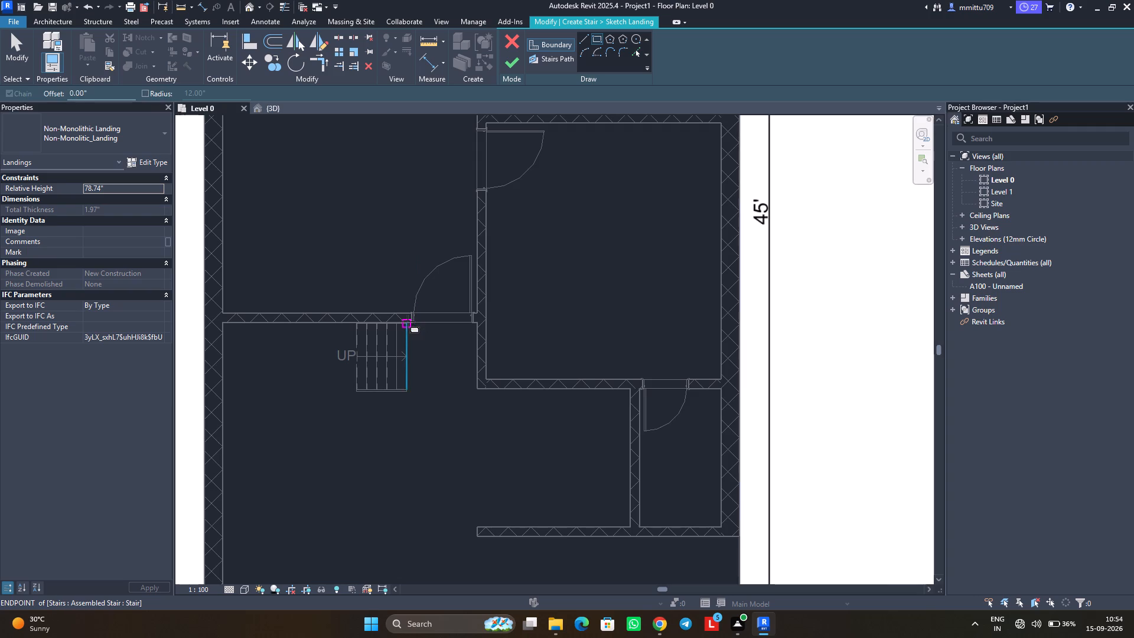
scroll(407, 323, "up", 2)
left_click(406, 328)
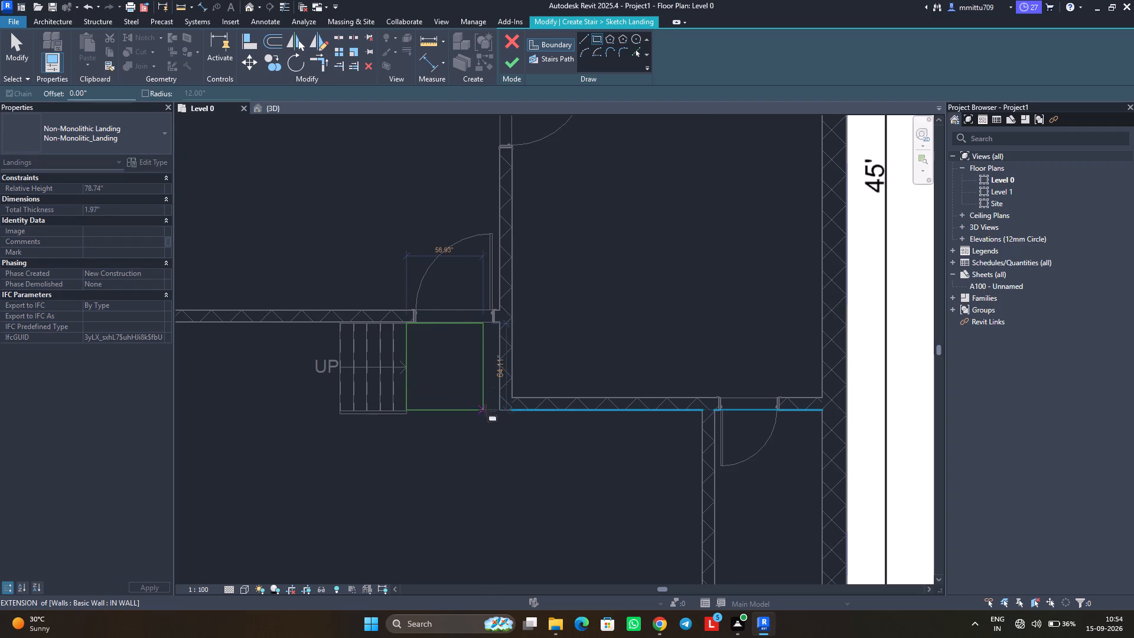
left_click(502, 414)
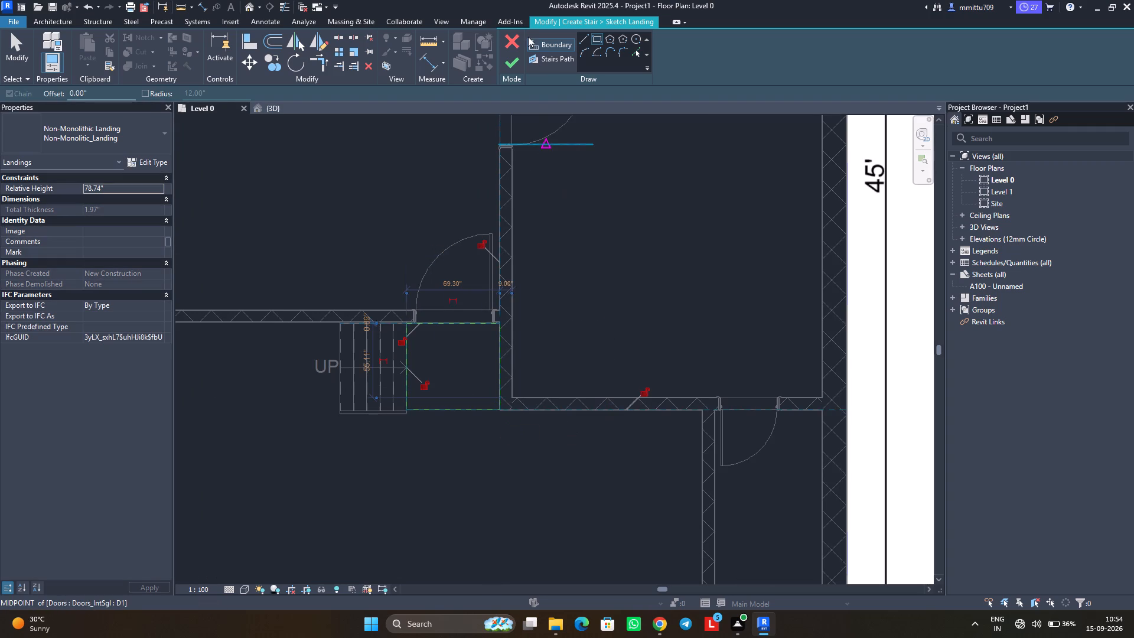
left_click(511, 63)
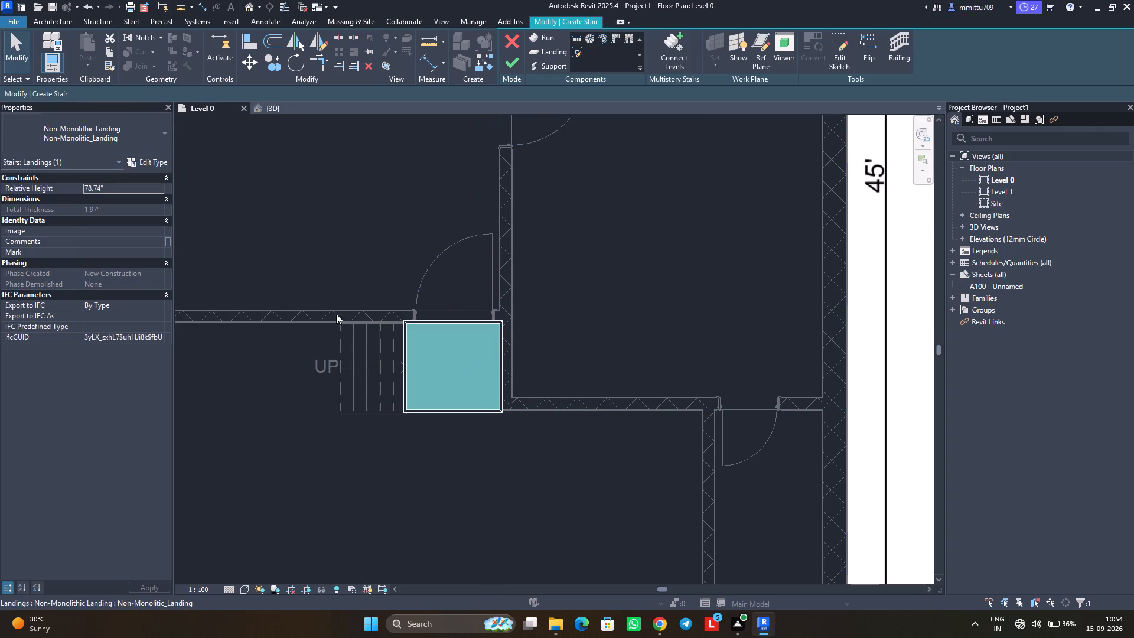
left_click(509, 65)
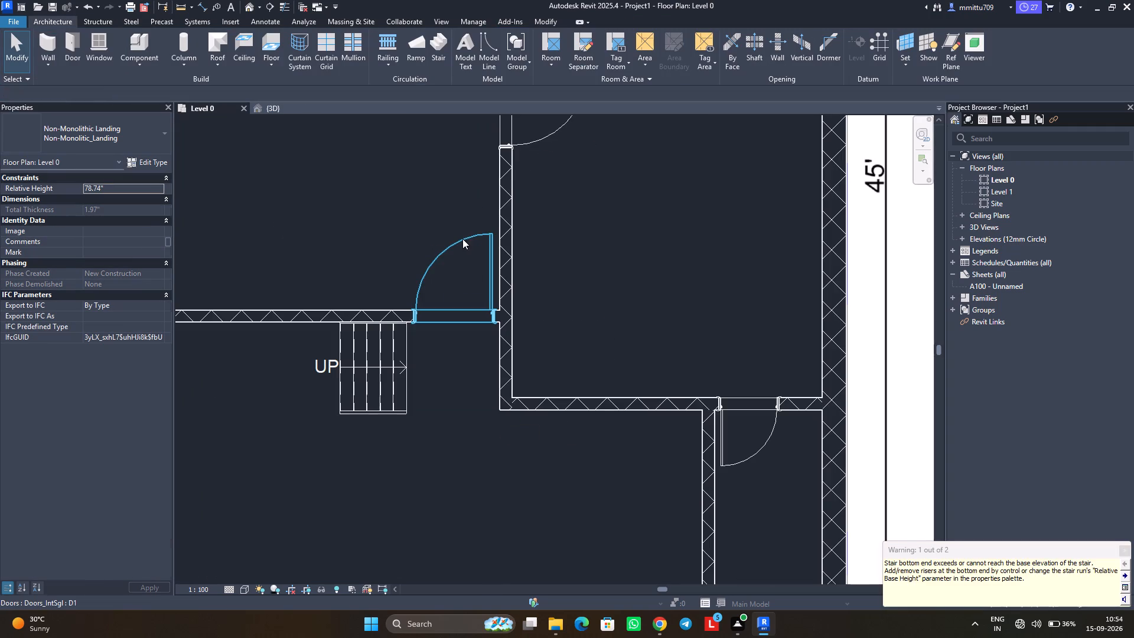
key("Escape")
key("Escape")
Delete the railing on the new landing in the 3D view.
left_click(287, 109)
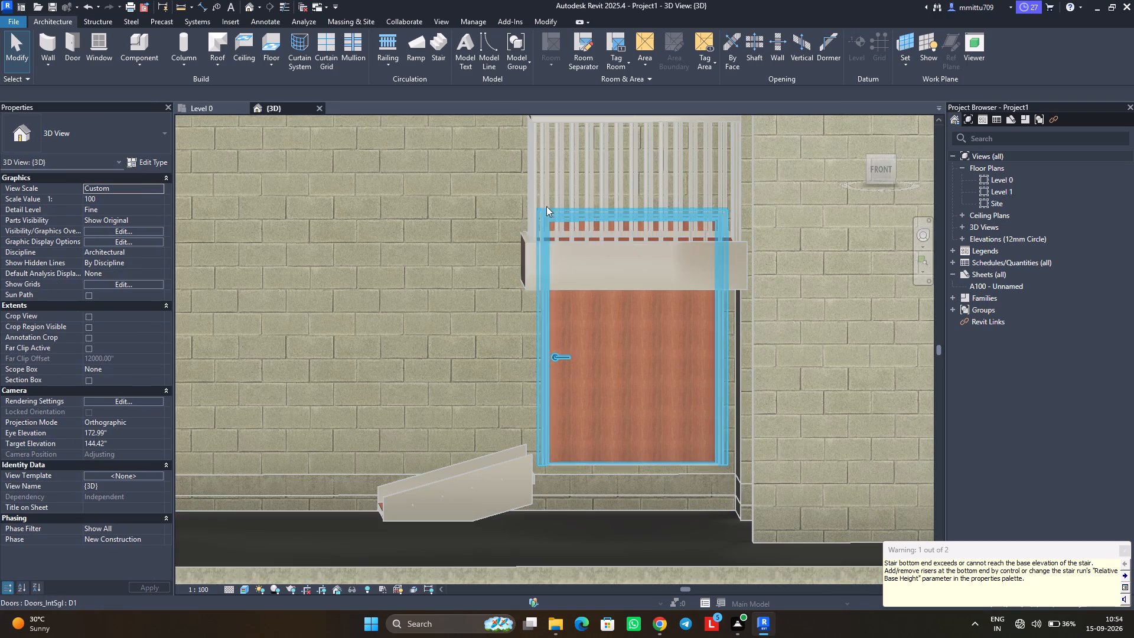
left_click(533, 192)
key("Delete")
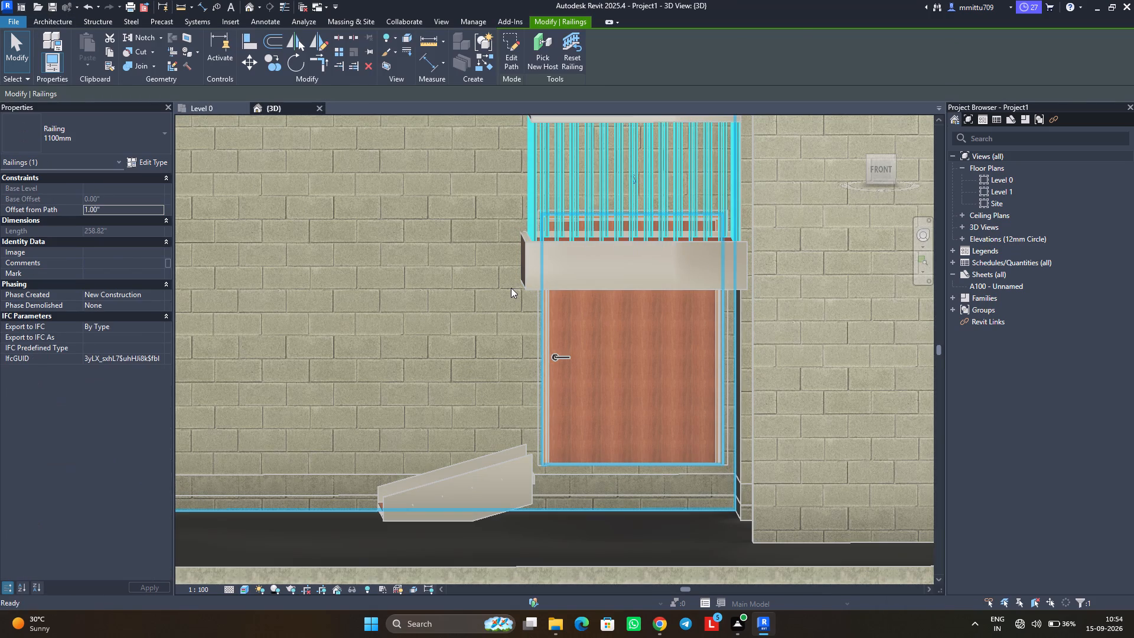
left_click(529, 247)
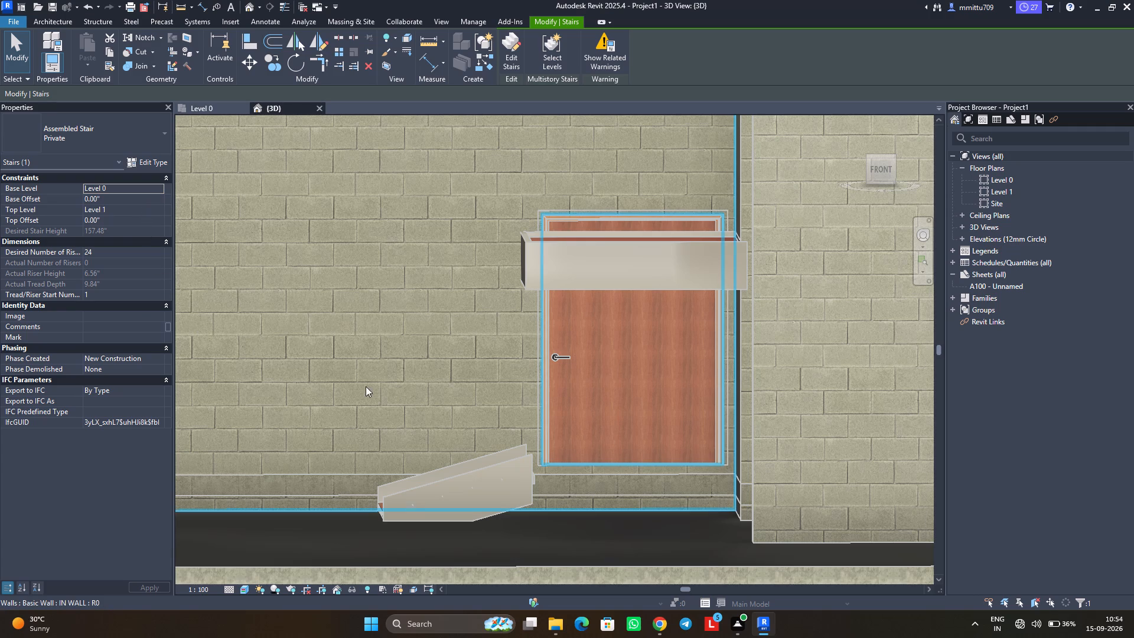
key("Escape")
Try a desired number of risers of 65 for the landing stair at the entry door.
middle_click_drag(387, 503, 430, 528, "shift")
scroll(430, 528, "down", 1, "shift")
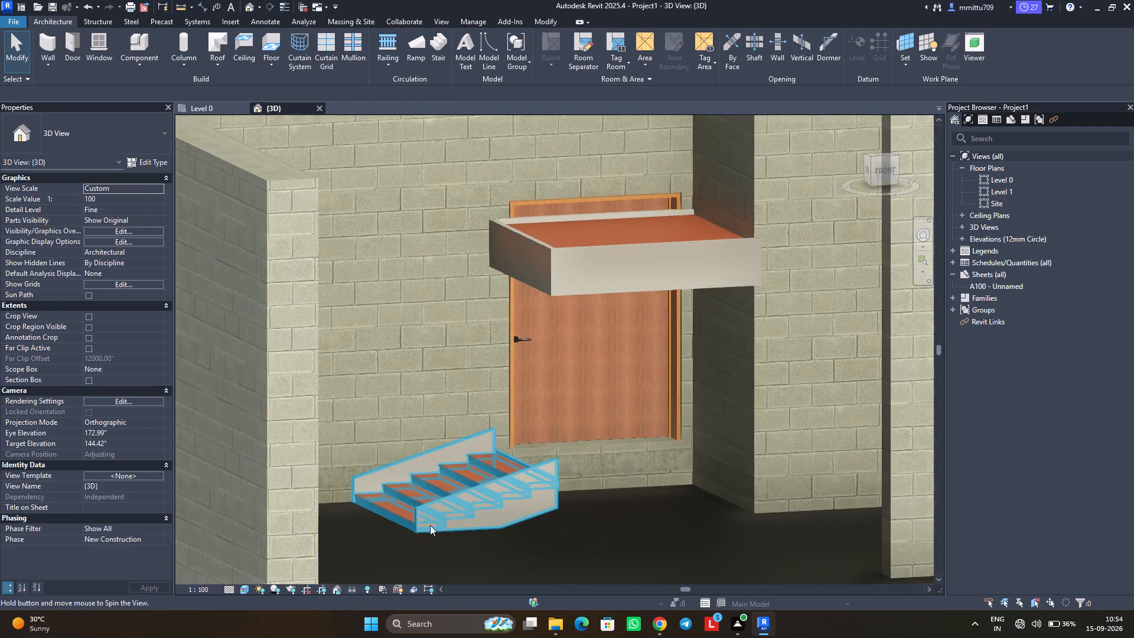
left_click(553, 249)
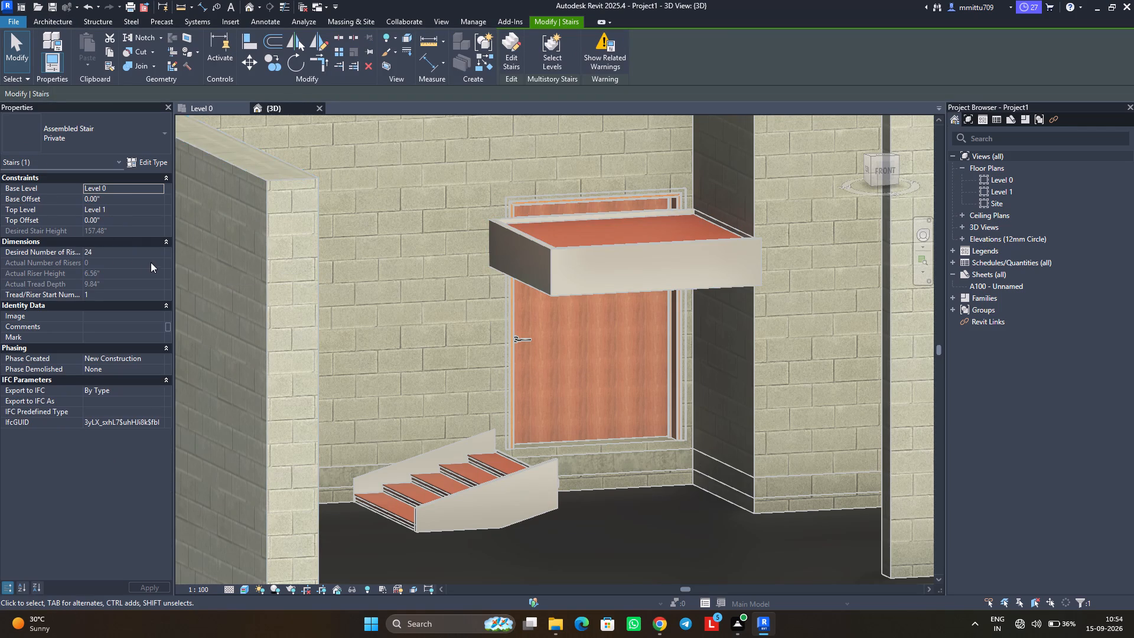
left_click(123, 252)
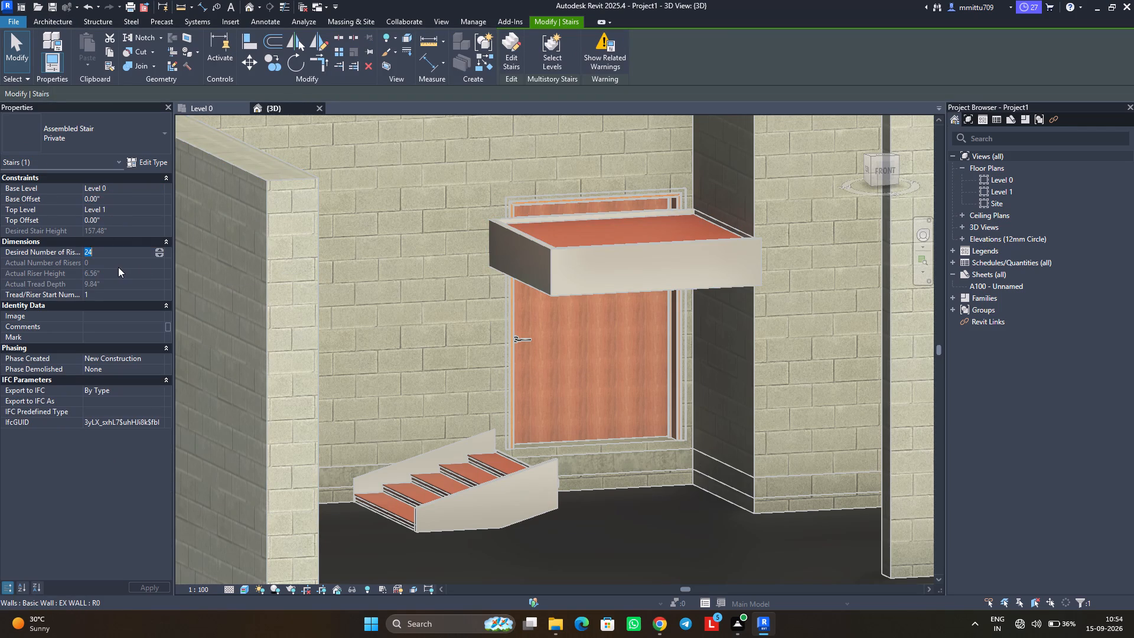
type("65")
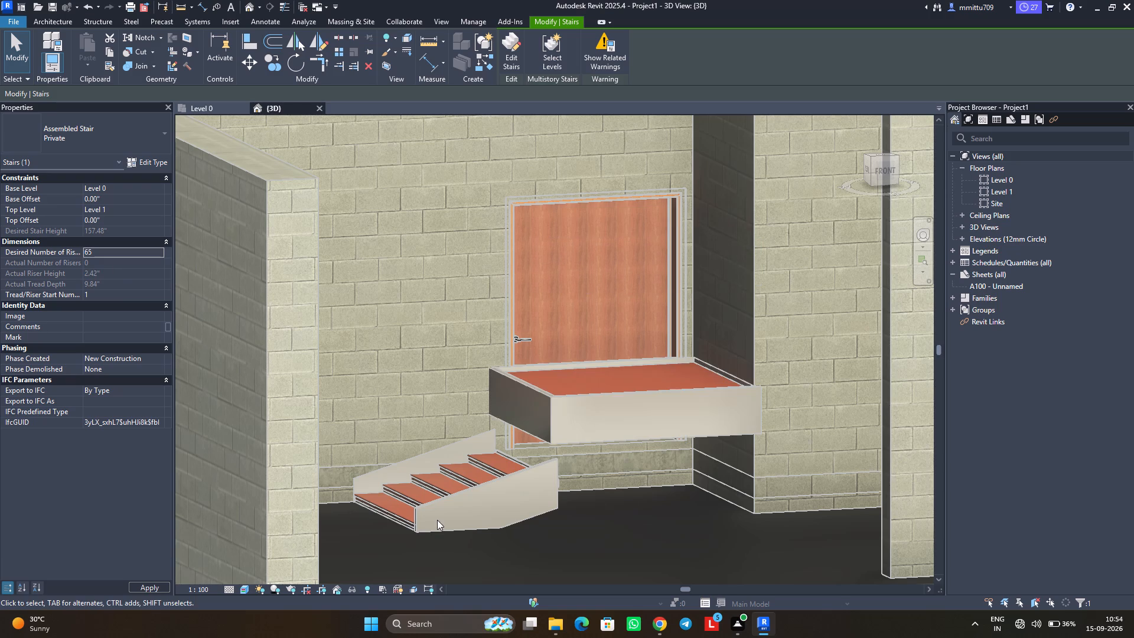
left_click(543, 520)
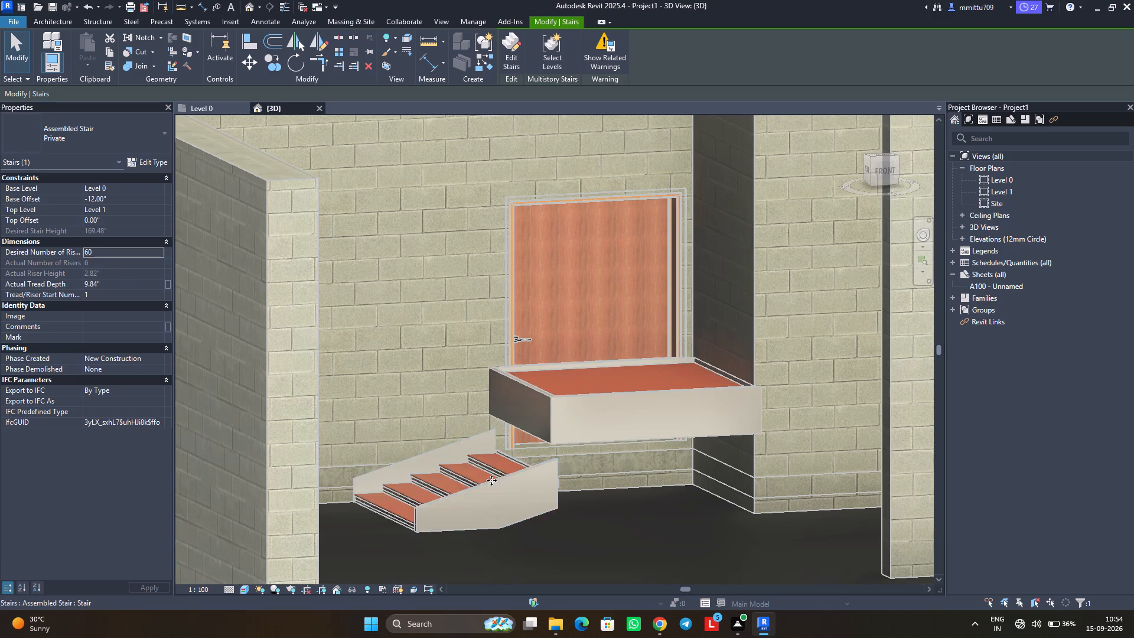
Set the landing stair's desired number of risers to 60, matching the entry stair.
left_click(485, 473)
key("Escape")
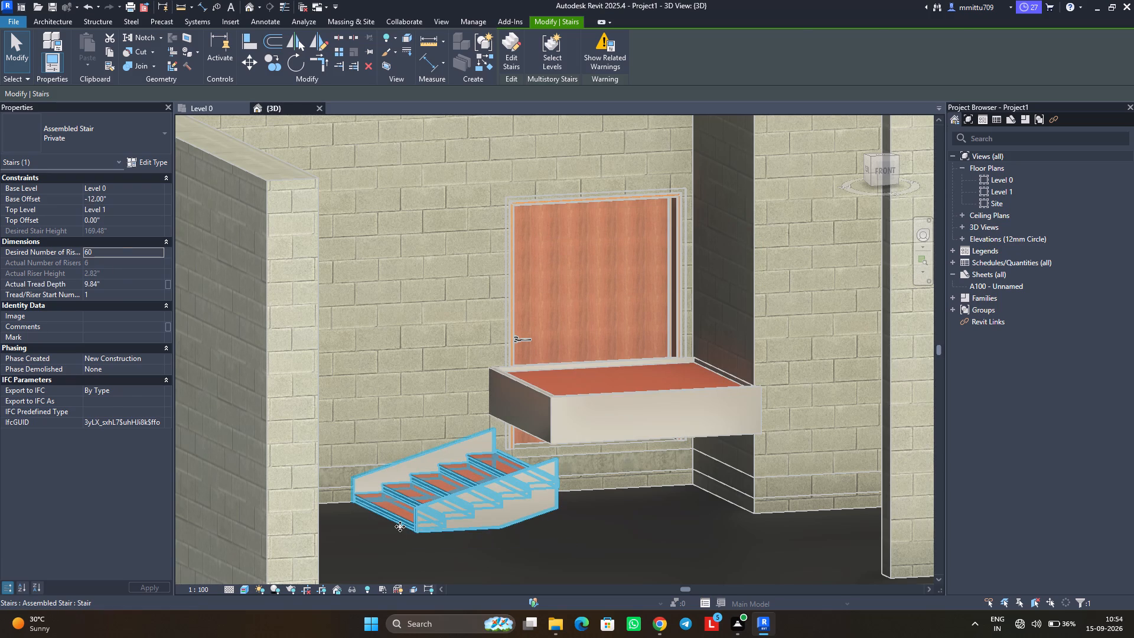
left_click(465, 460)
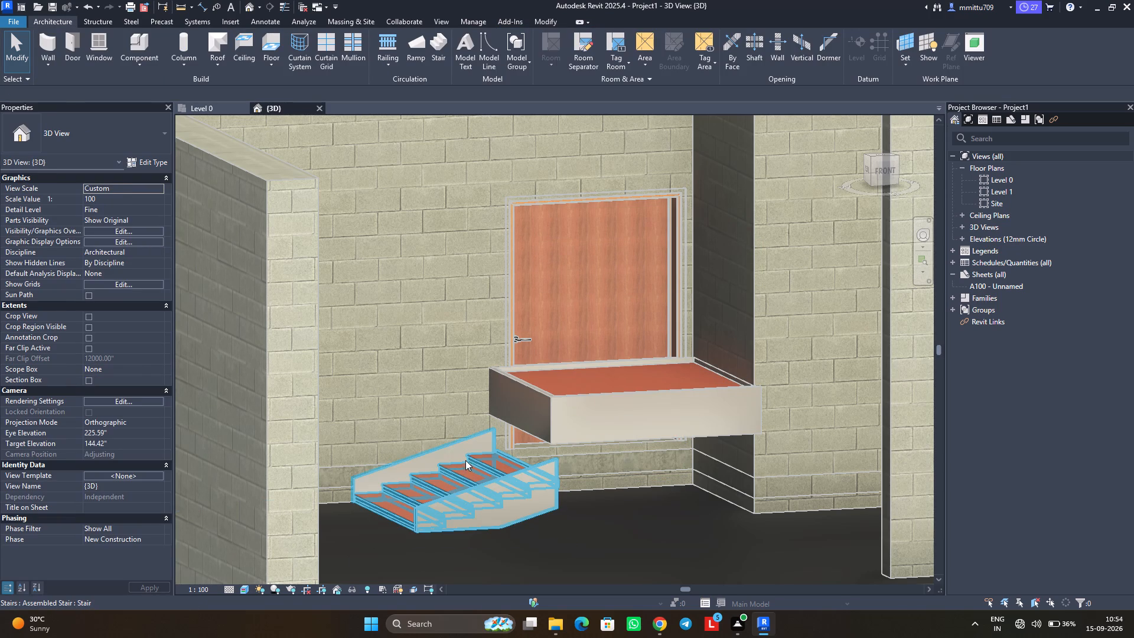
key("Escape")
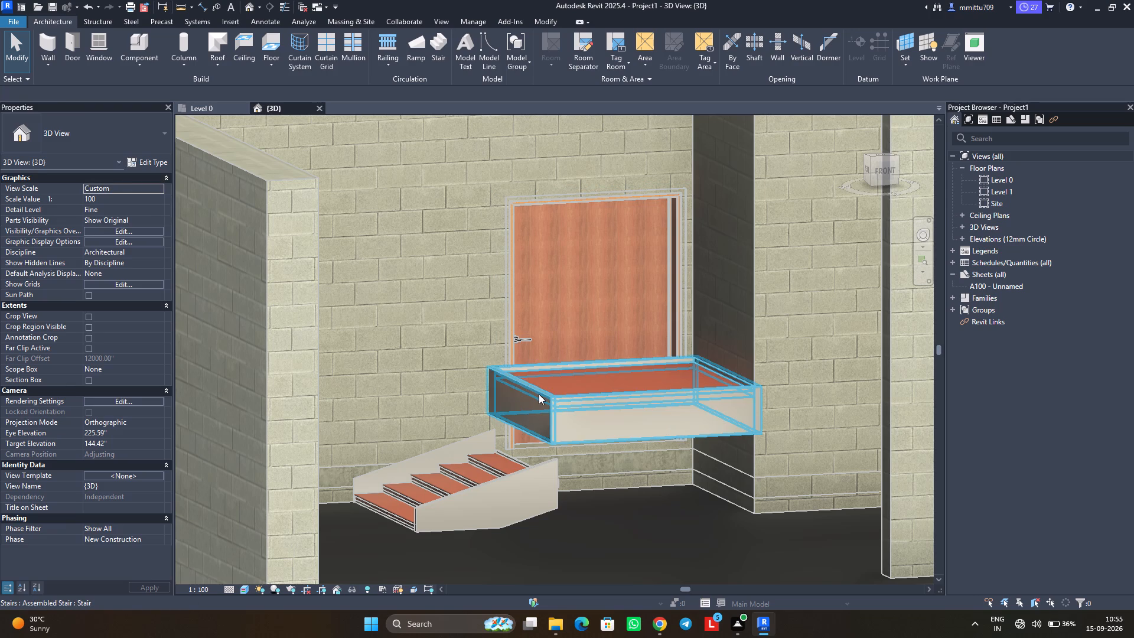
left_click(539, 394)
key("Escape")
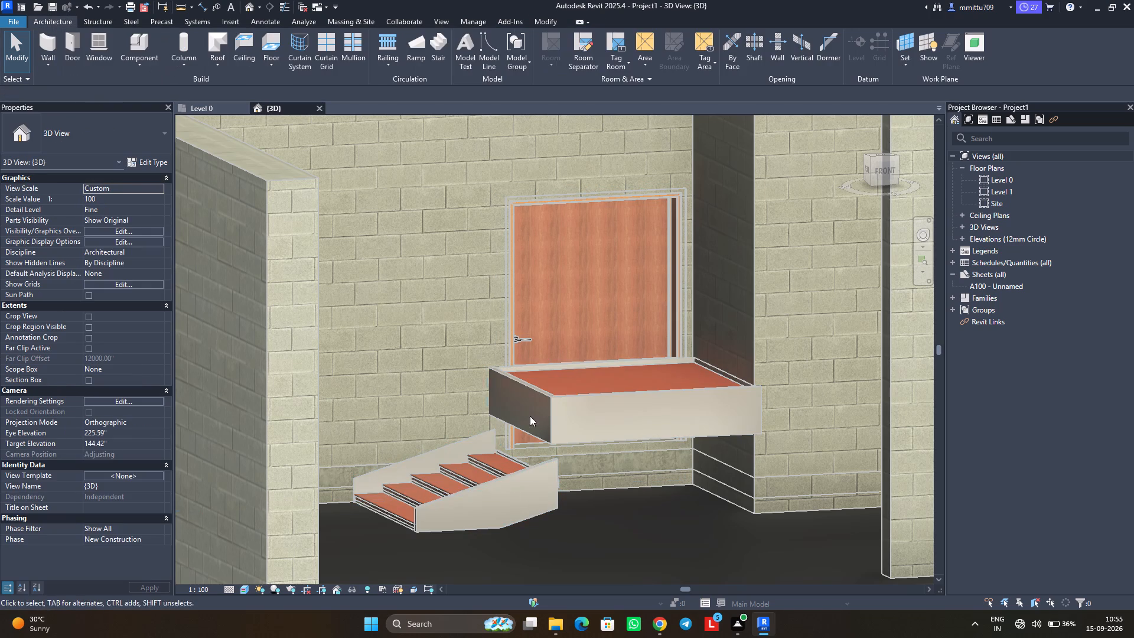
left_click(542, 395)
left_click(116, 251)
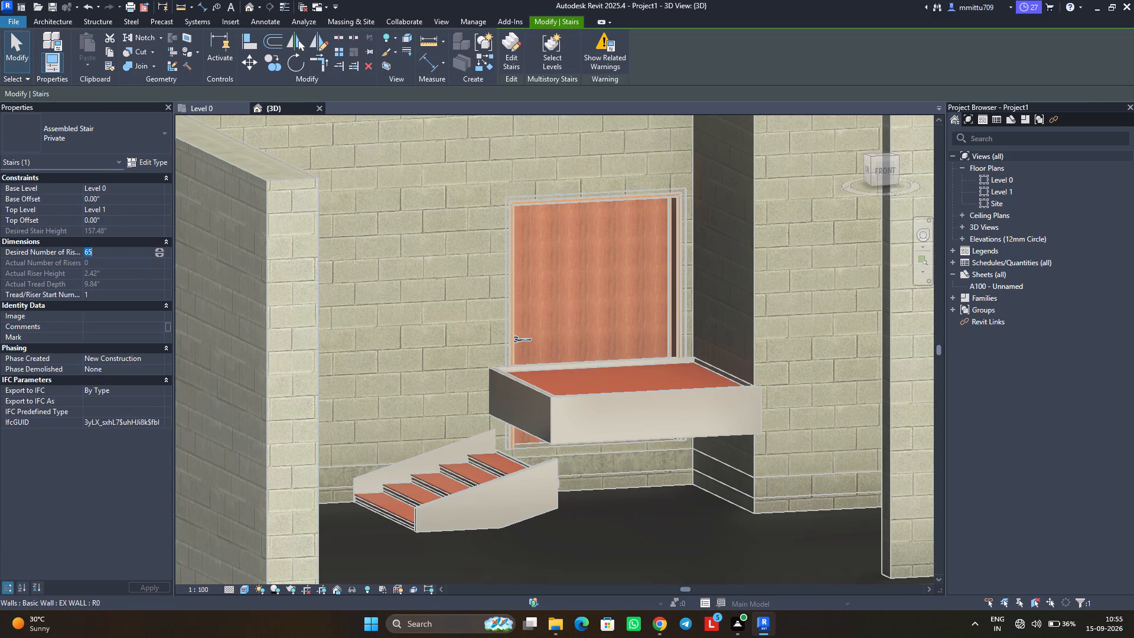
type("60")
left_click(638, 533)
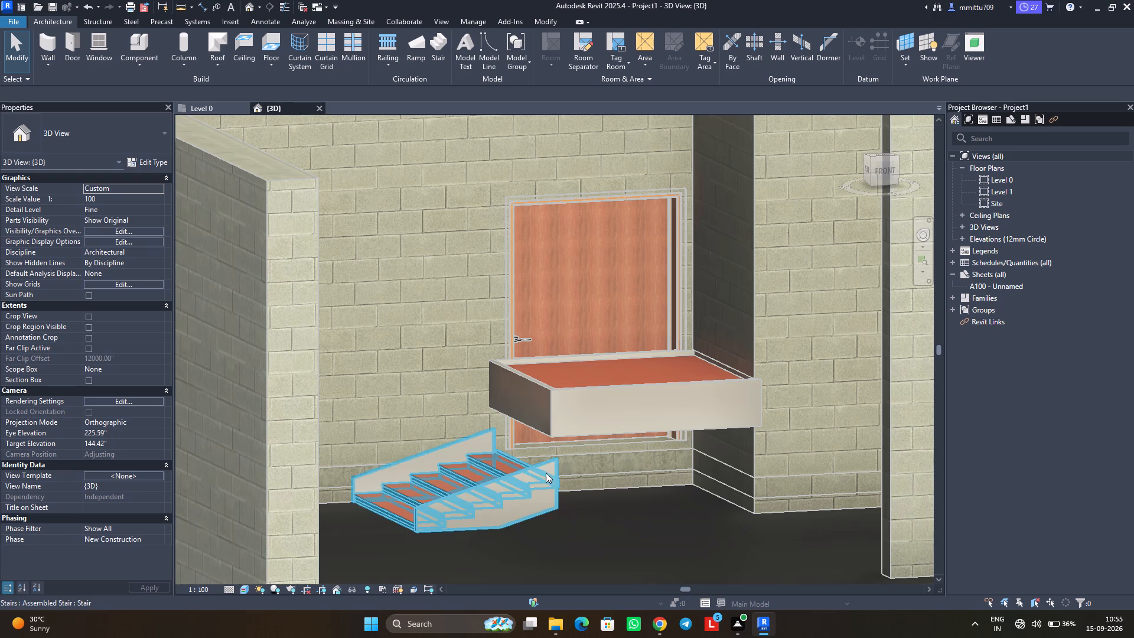
Delete both the landing and the entry stair at the entry door, and return to the Level 0 floor plan.
middle_click_drag(630, 518, 624, 512, "shift")
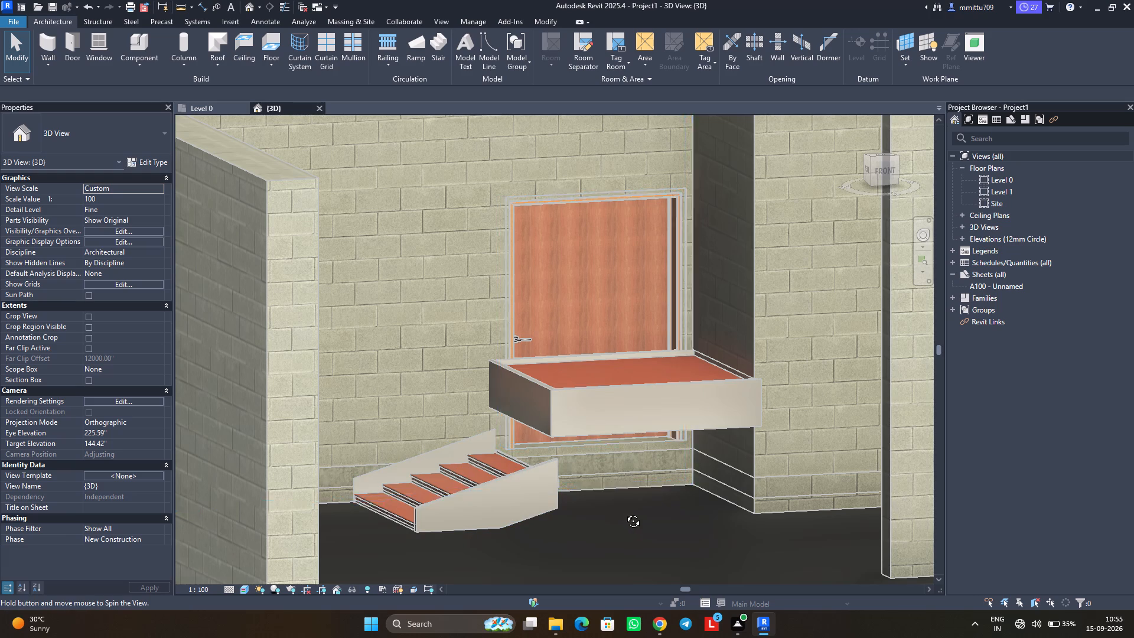
middle_click_drag(624, 512, 636, 517, "shift")
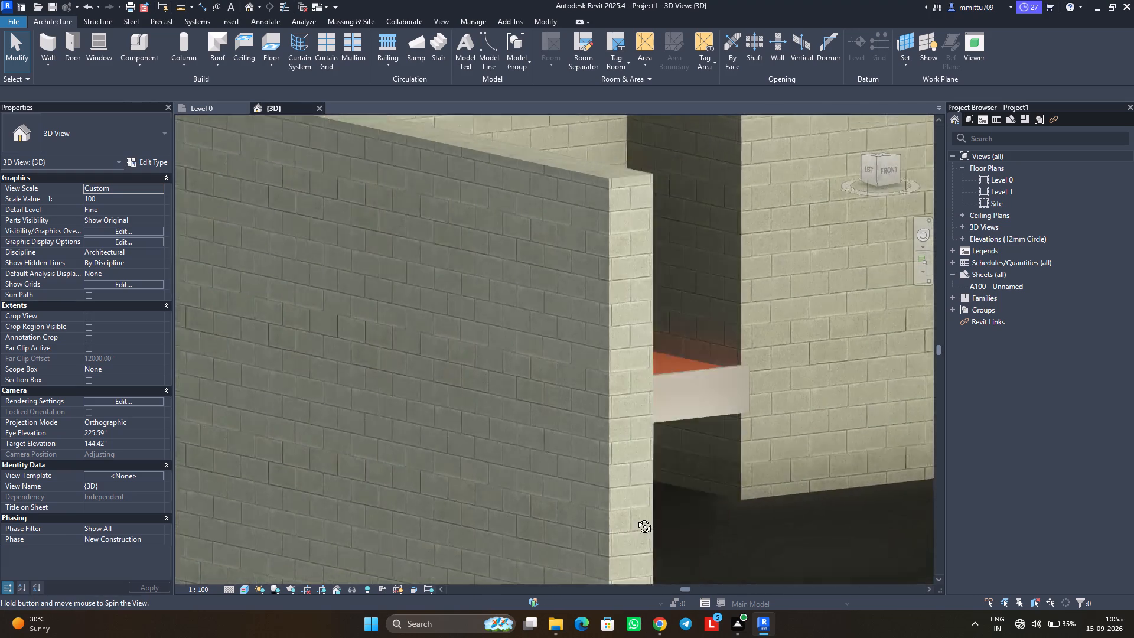
middle_click_drag(636, 517, 607, 516, "shift")
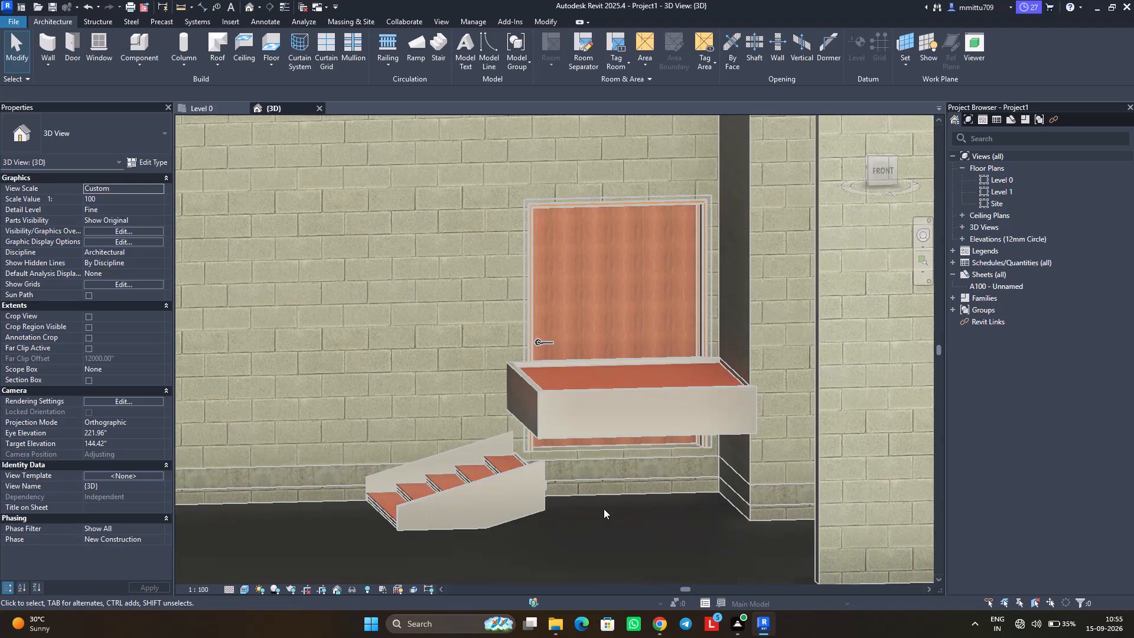
left_click(565, 390)
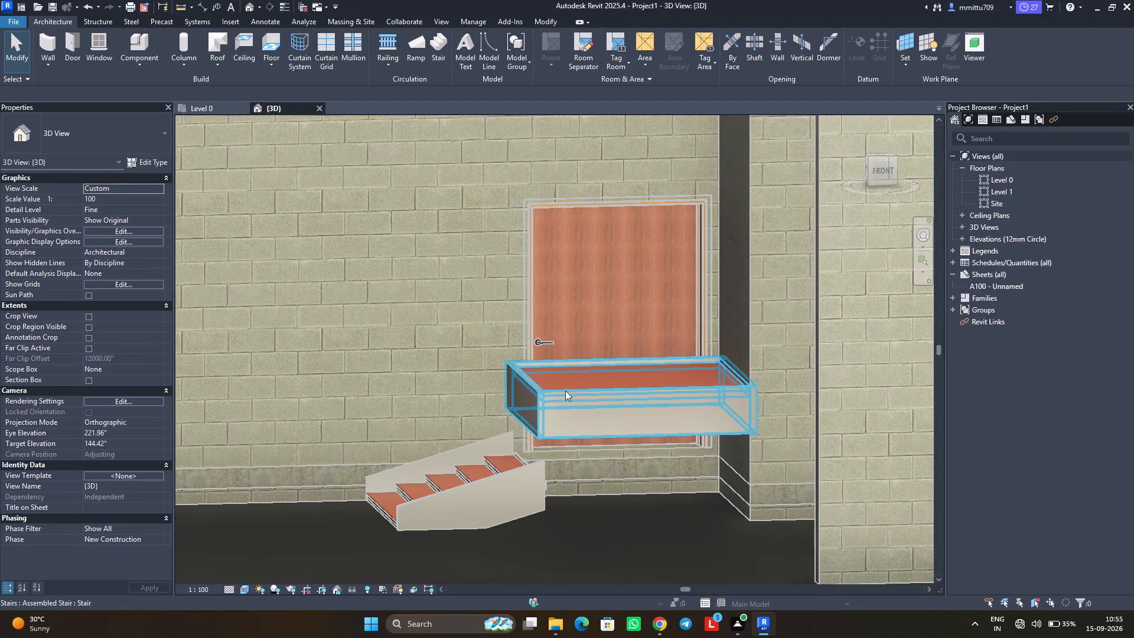
key("Delete")
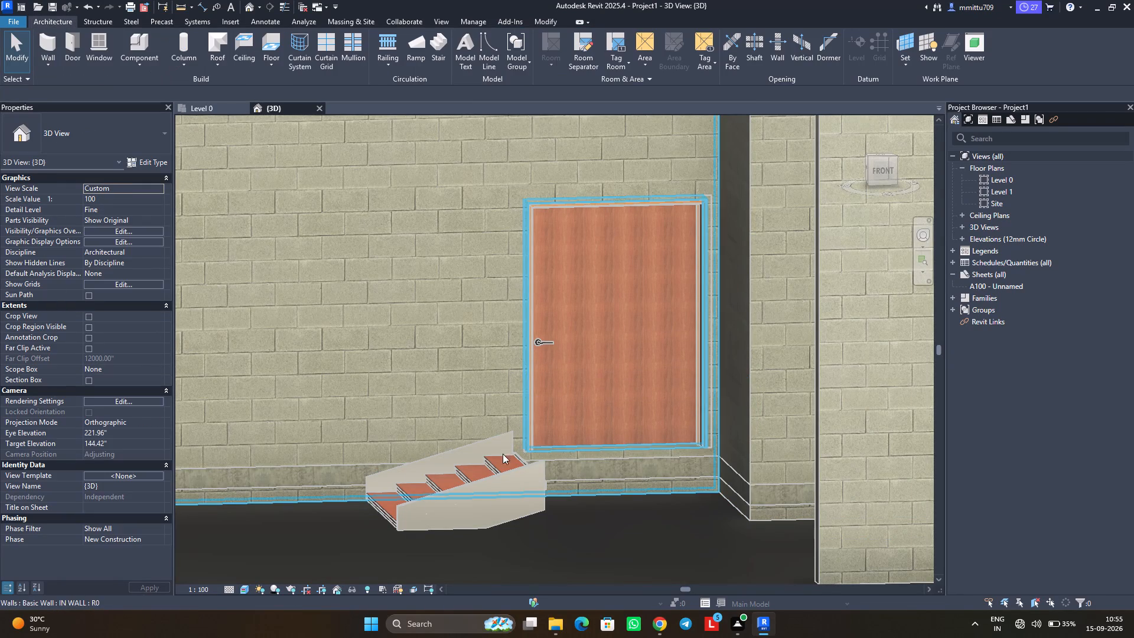
left_click(496, 465)
key("Delete")
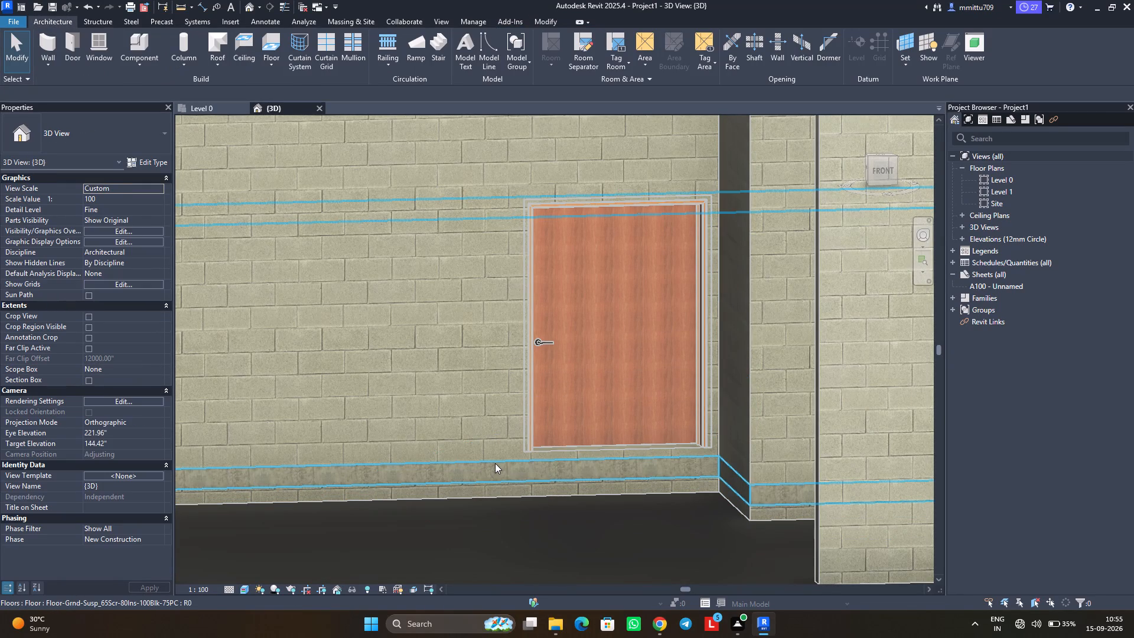
left_click(210, 106)
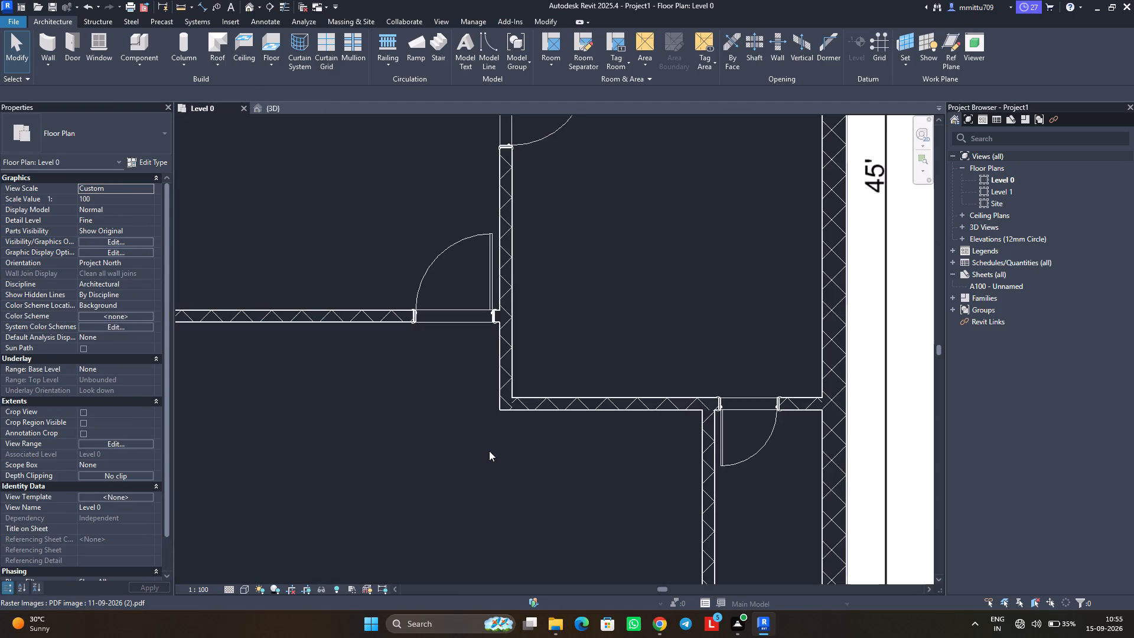
Set the linked plan PDF's draw layer to Foreground.
scroll(489, 451, "down", 3)
left_click(260, 382)
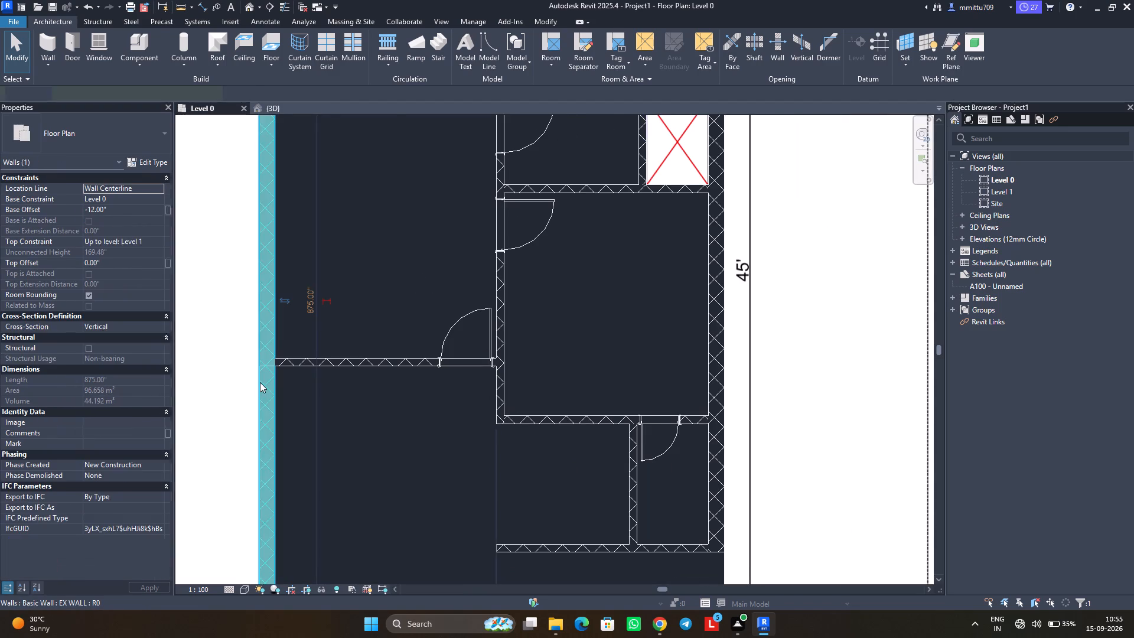
left_click(208, 410)
left_click(152, 261)
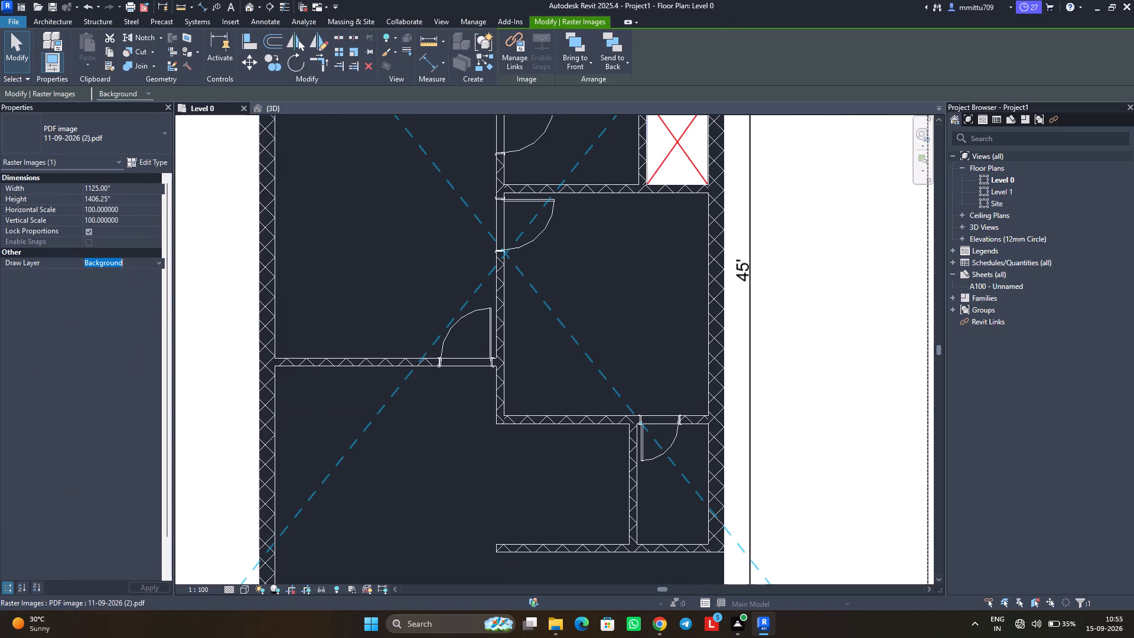
left_click(156, 261)
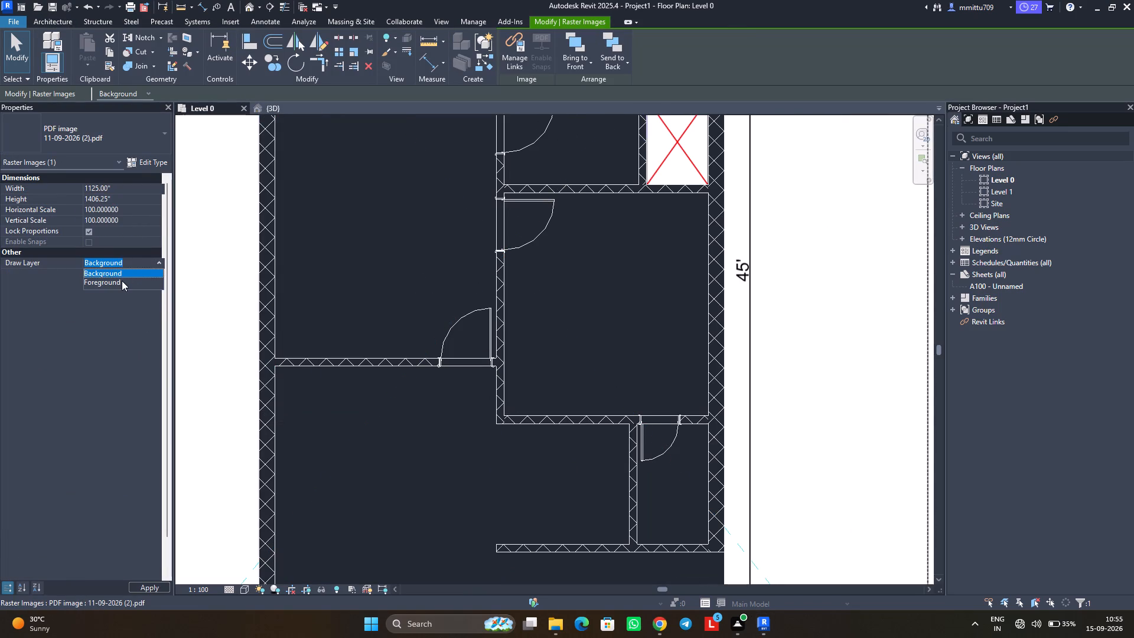
left_click(122, 281)
left_click(118, 329)
Start a new stair for the entry steps outside the hall door.
scroll(337, 400, "down", 2)
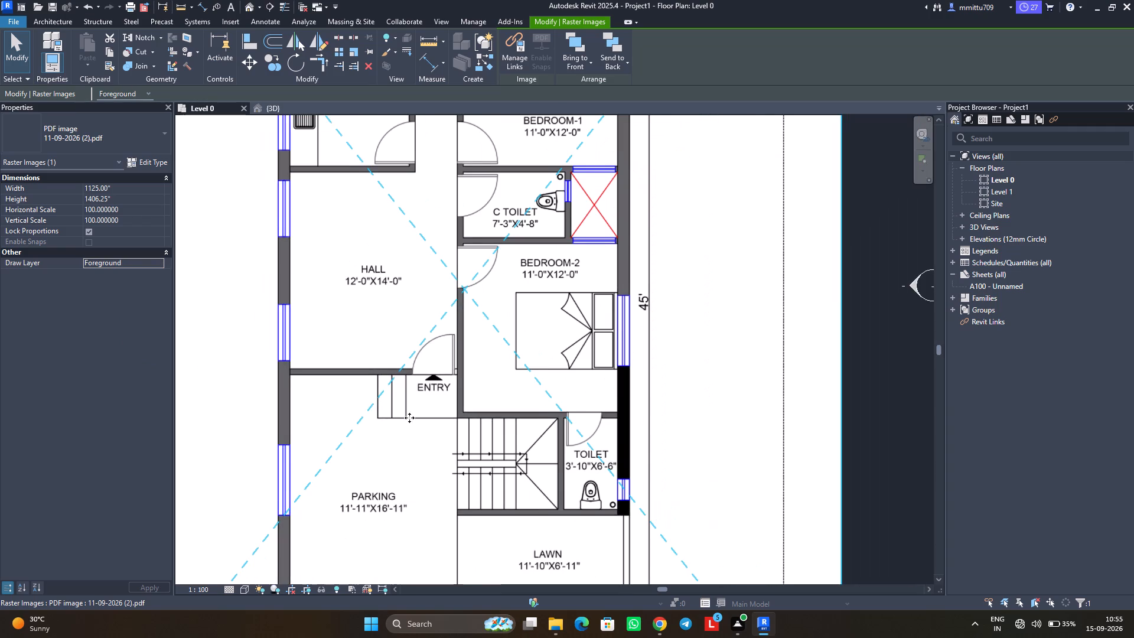
middle_click_drag(409, 419, 390, 426)
scroll(377, 407, "up", 5)
middle_click_drag(426, 416, 414, 424)
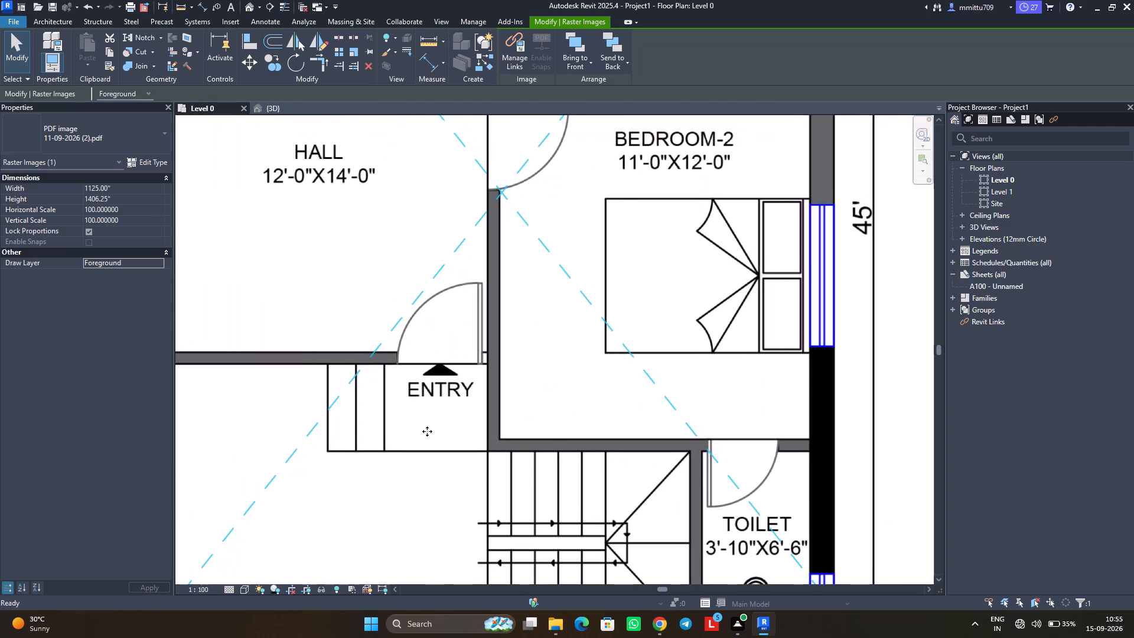
left_click(60, 22)
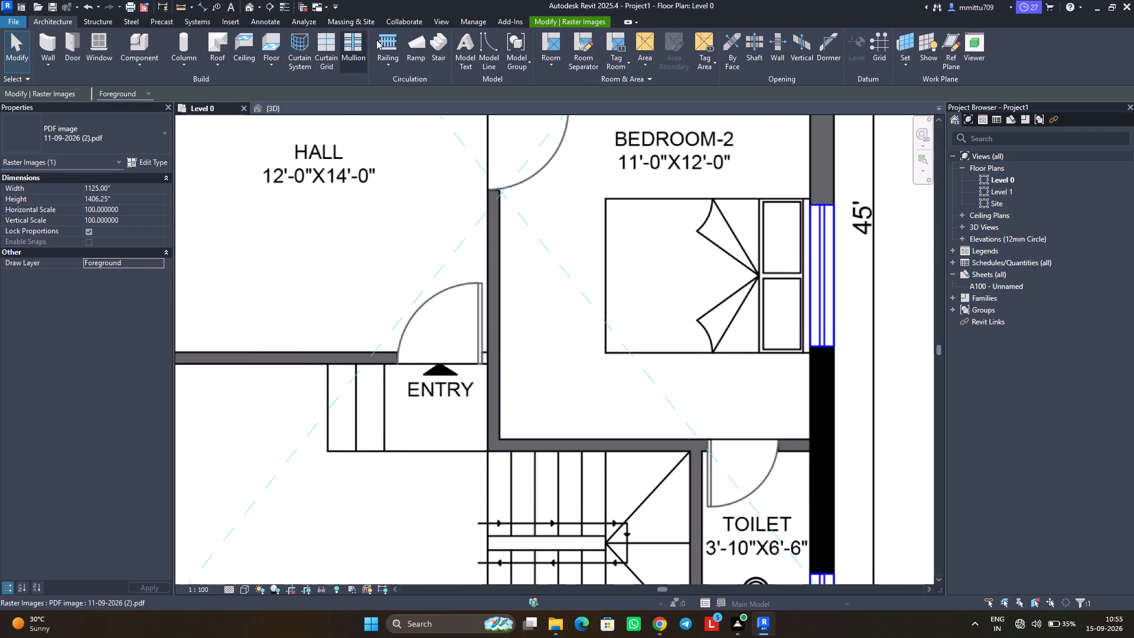
left_click(429, 44)
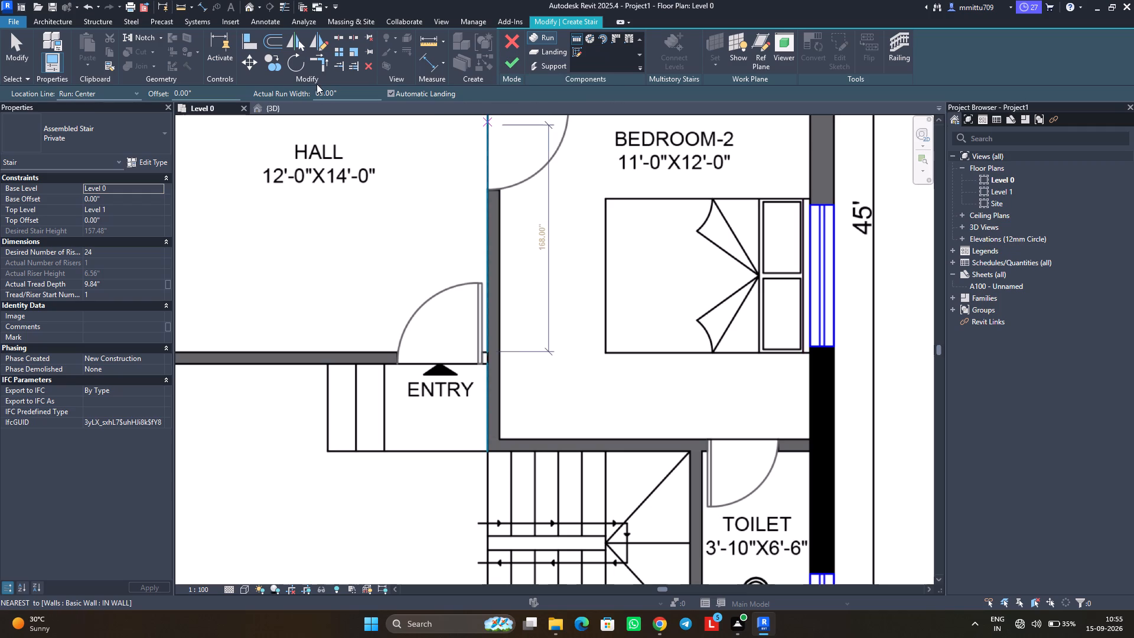
Look through the available stair types for the new entry stair.
left_click(83, 123)
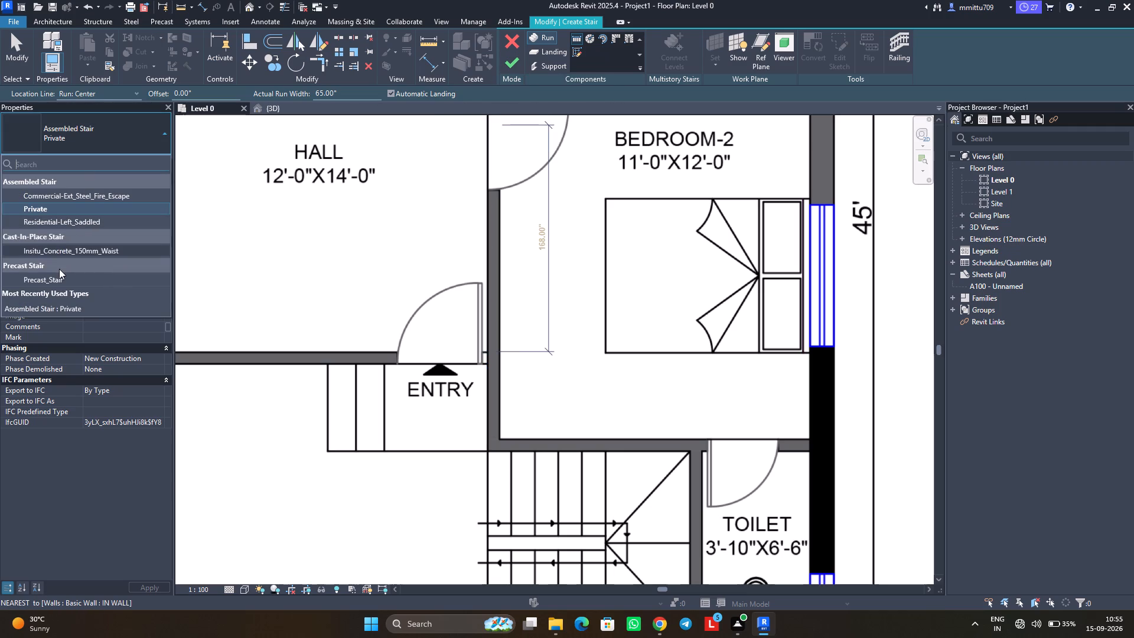
scroll(59, 269, "down", 2)
scroll(65, 241, "up", 1)
scroll(65, 241, "down", 1)
scroll(65, 241, "up", 2)
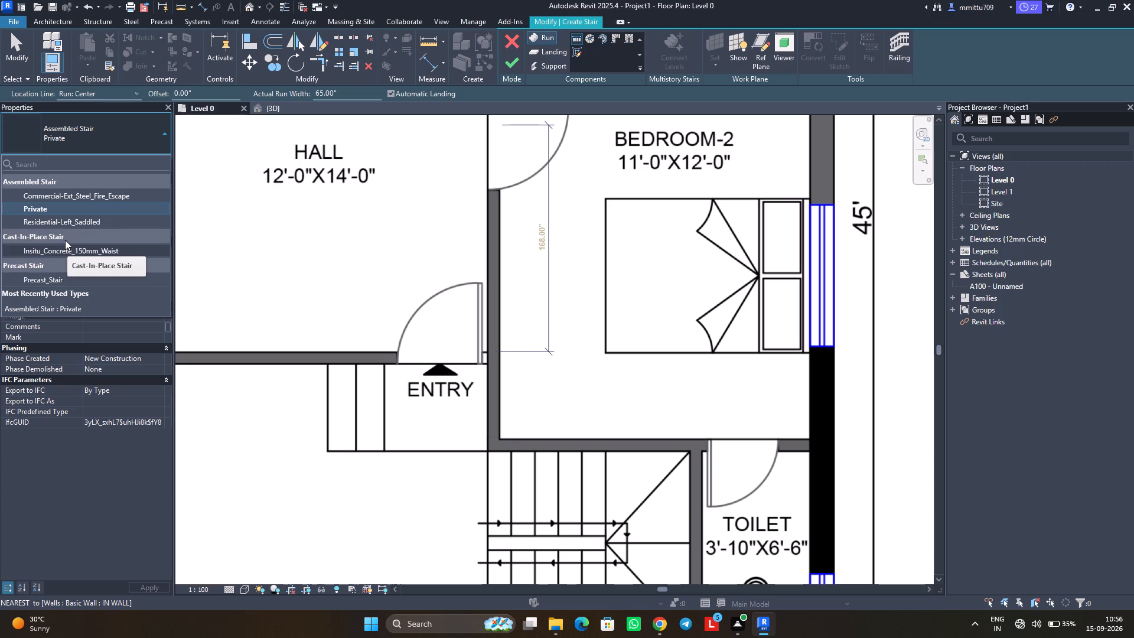
scroll(66, 238, "up", 4)
scroll(66, 238, "down", 1)
key("Escape")
key("Escape")
key("Escape")
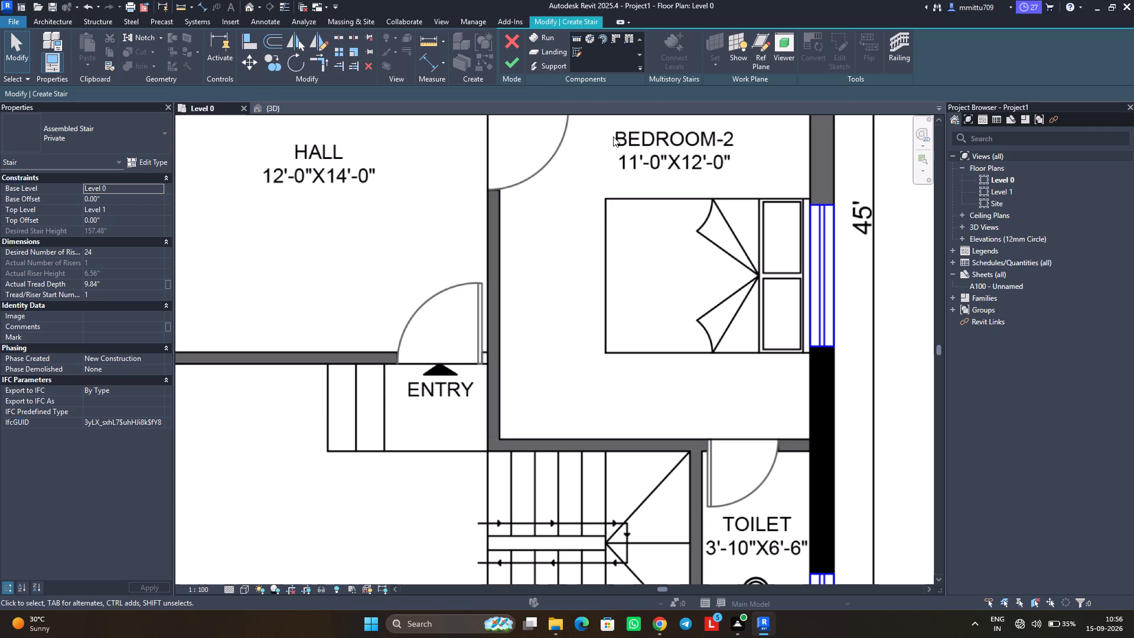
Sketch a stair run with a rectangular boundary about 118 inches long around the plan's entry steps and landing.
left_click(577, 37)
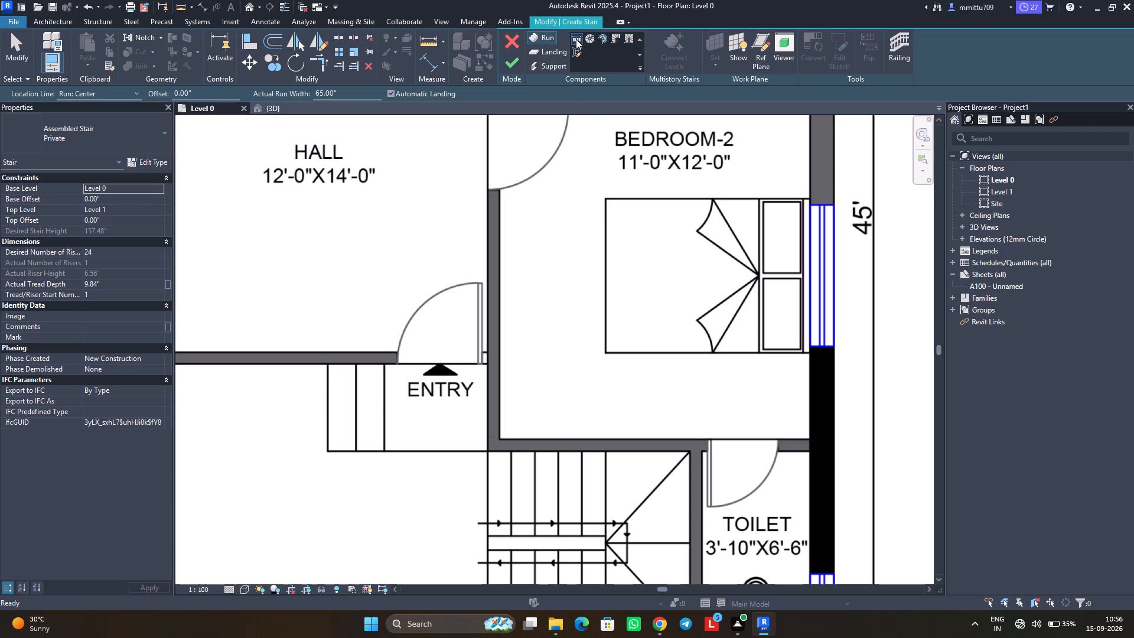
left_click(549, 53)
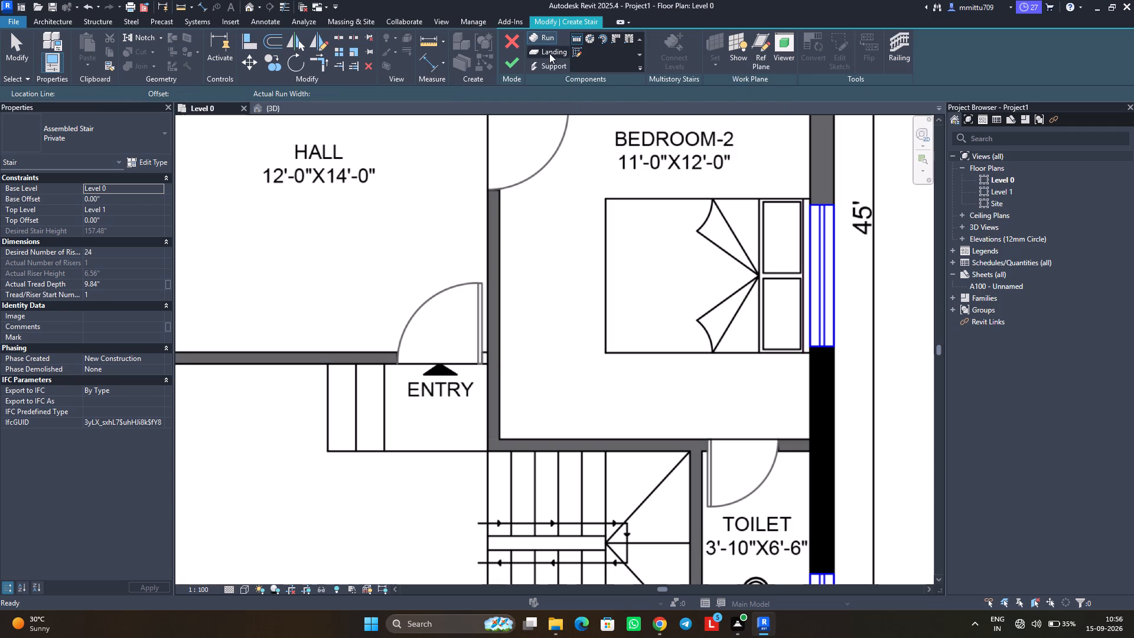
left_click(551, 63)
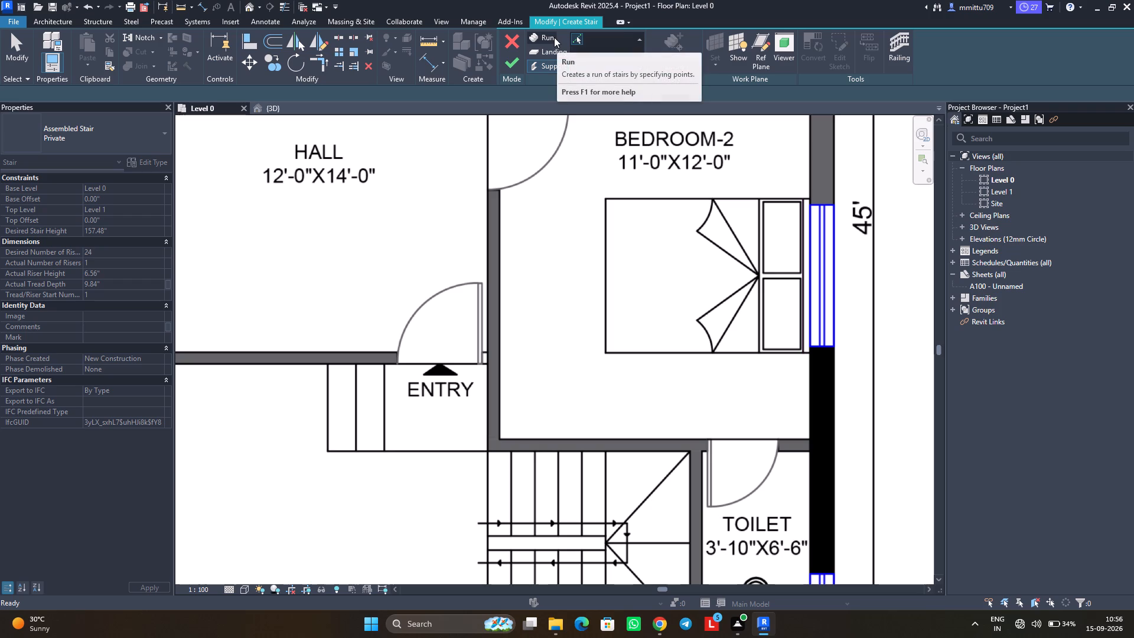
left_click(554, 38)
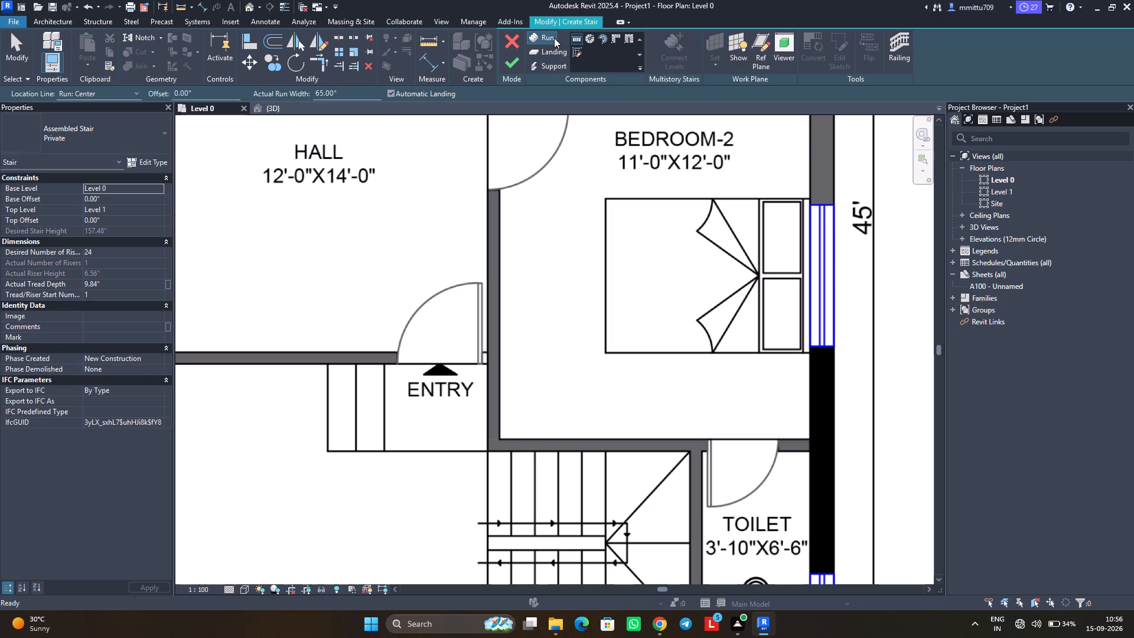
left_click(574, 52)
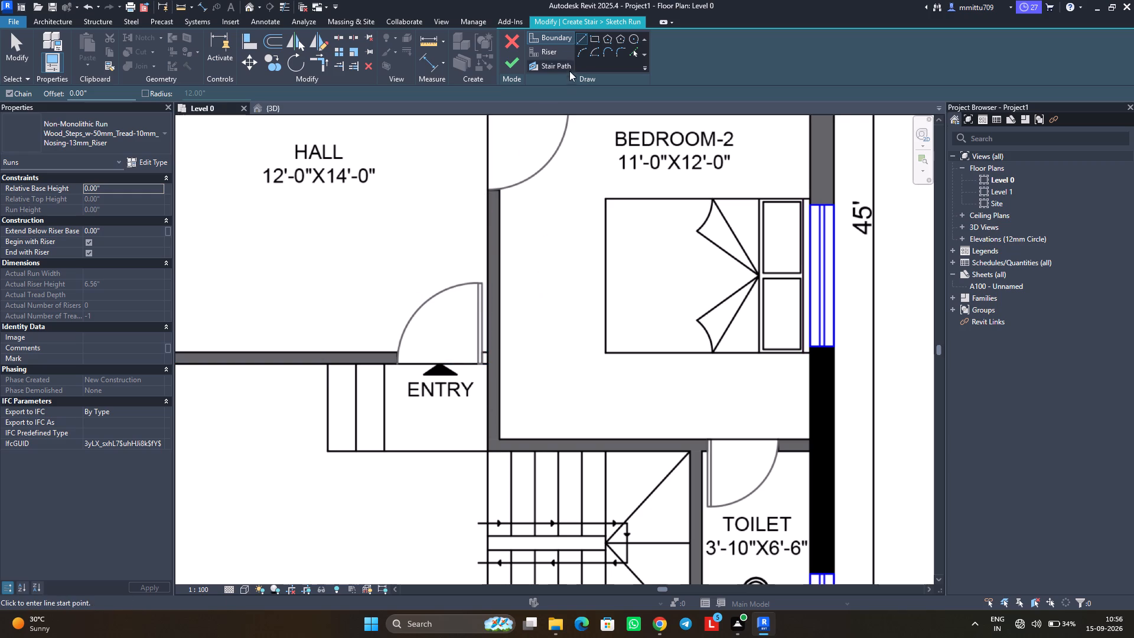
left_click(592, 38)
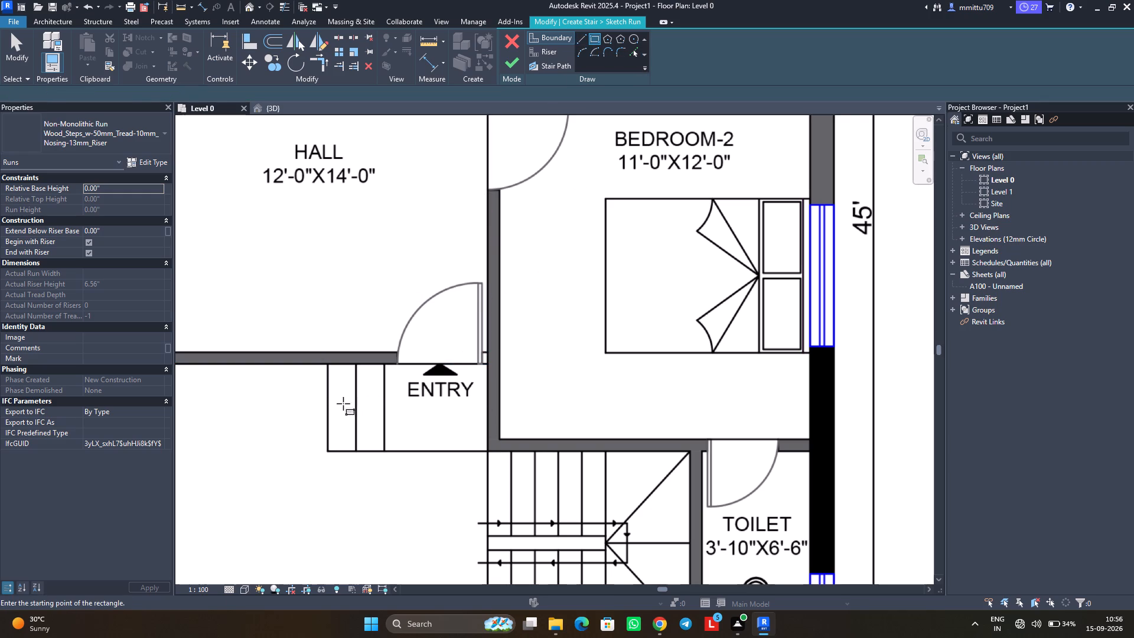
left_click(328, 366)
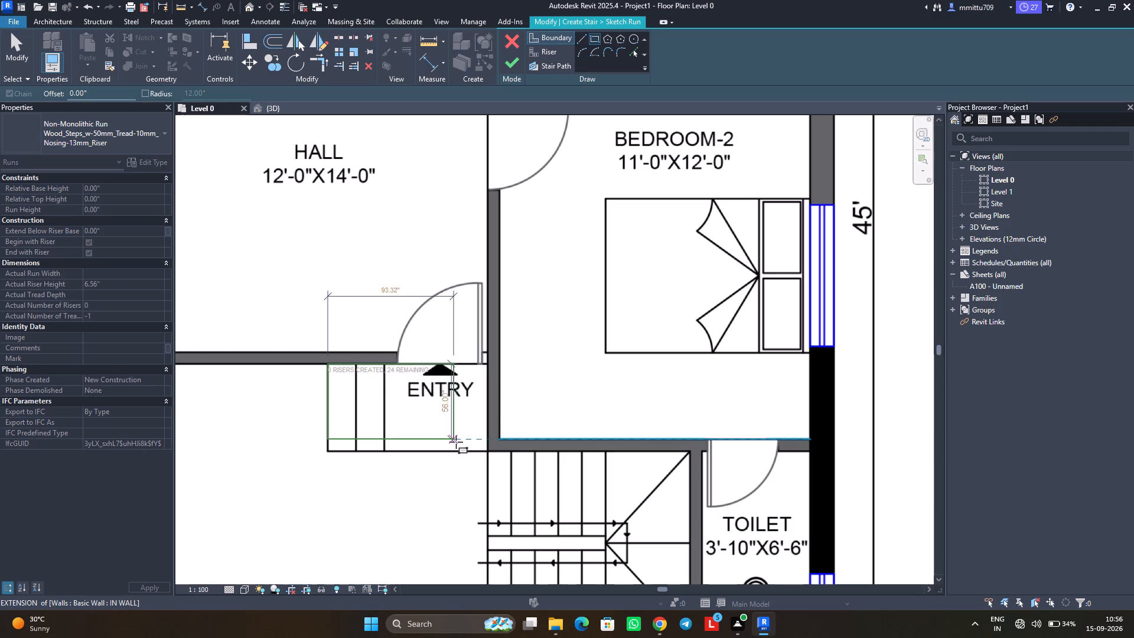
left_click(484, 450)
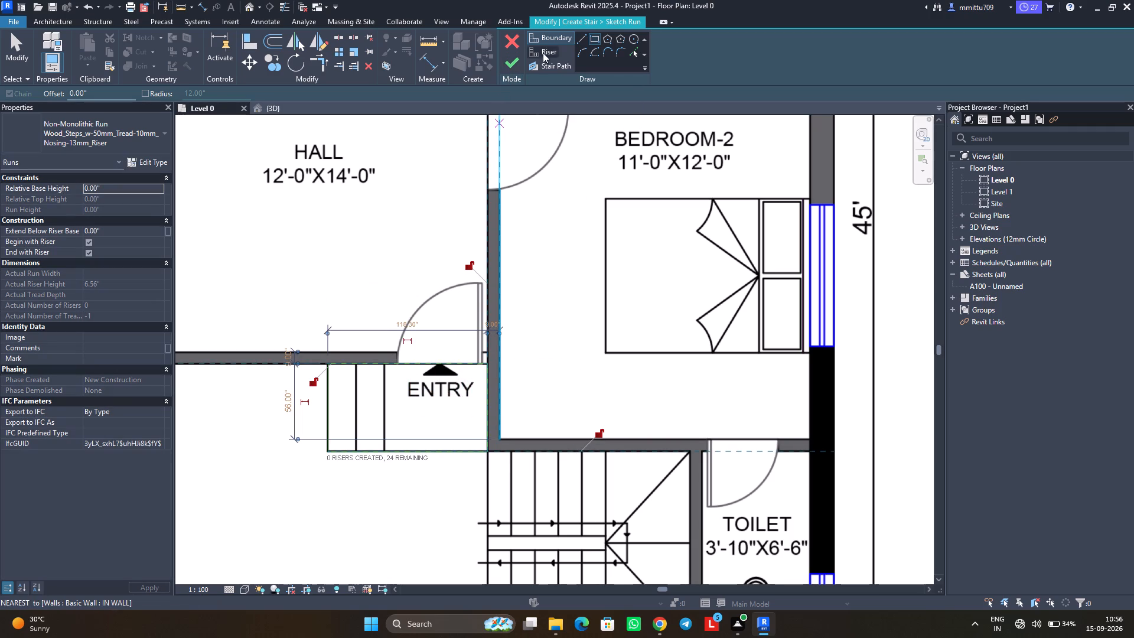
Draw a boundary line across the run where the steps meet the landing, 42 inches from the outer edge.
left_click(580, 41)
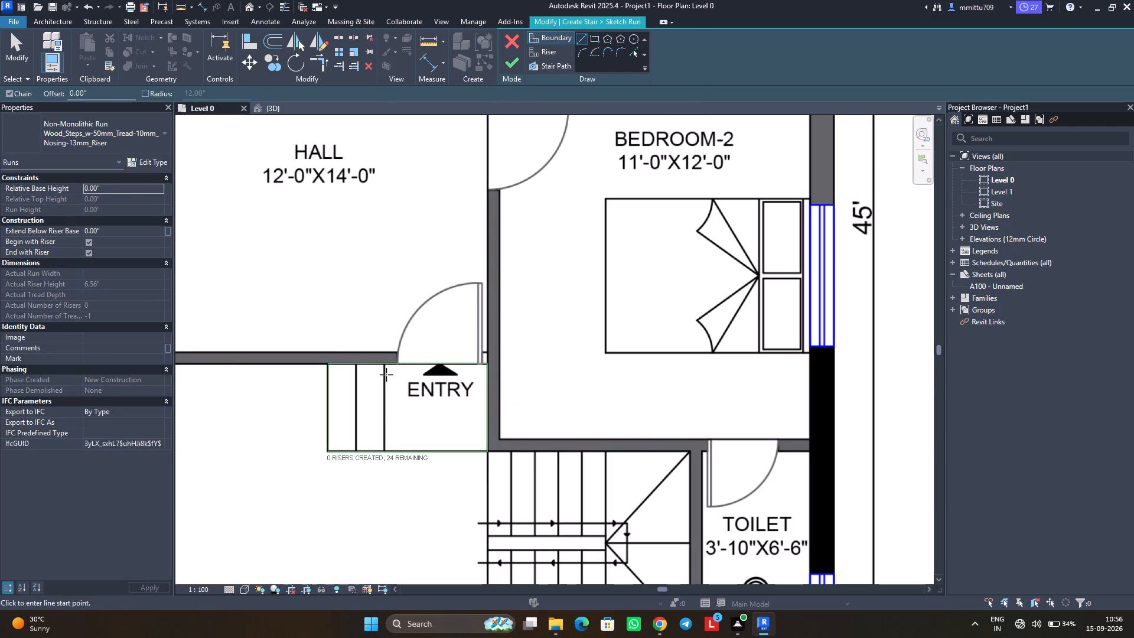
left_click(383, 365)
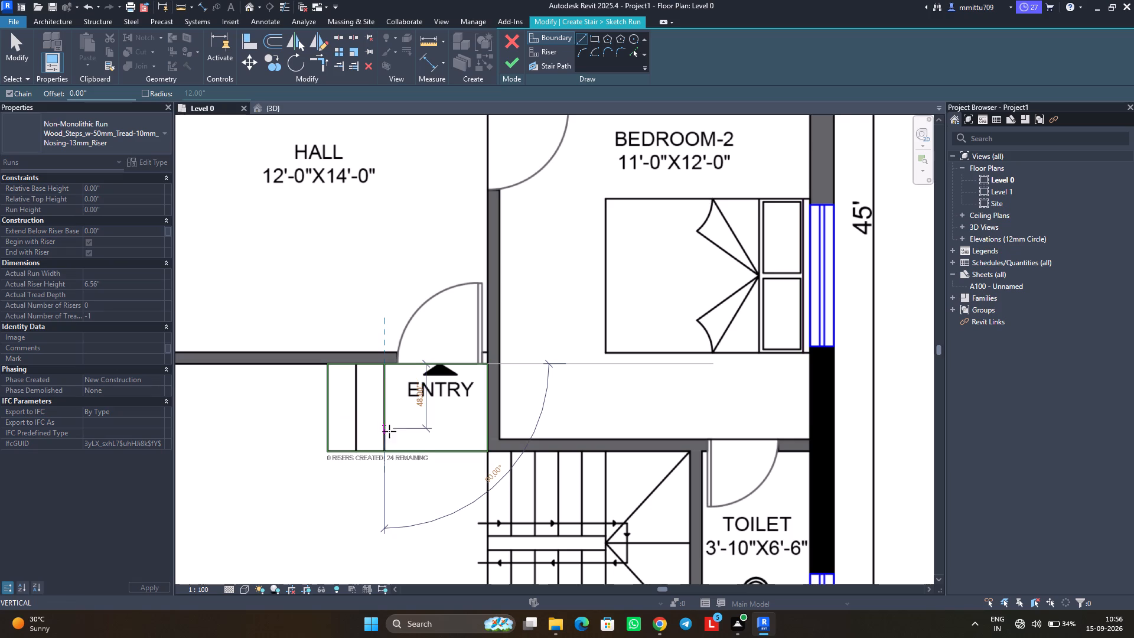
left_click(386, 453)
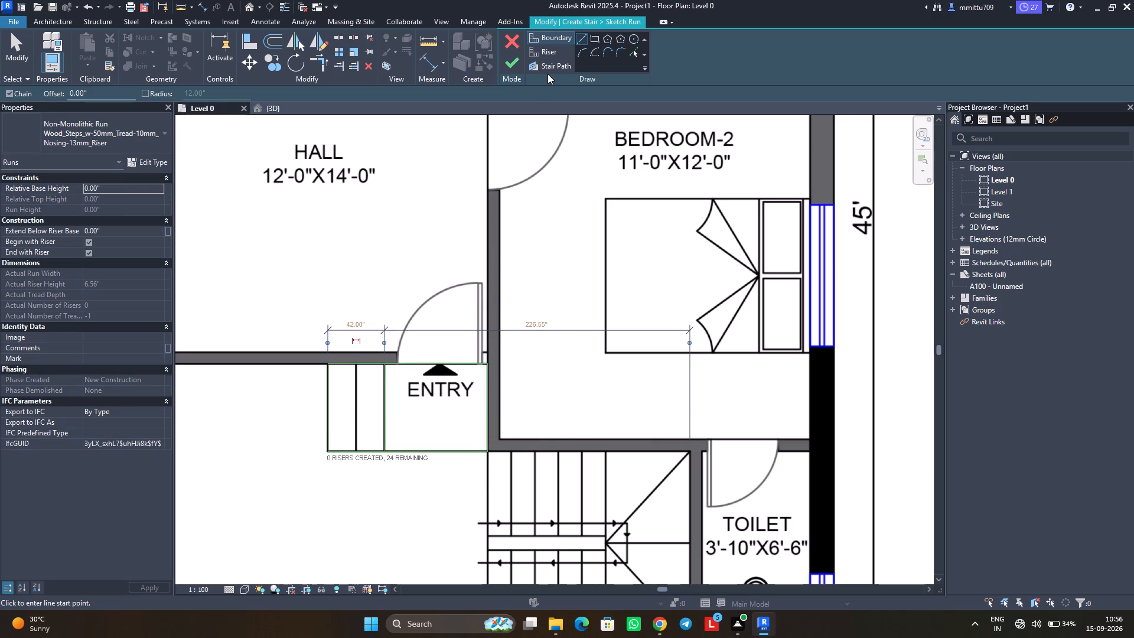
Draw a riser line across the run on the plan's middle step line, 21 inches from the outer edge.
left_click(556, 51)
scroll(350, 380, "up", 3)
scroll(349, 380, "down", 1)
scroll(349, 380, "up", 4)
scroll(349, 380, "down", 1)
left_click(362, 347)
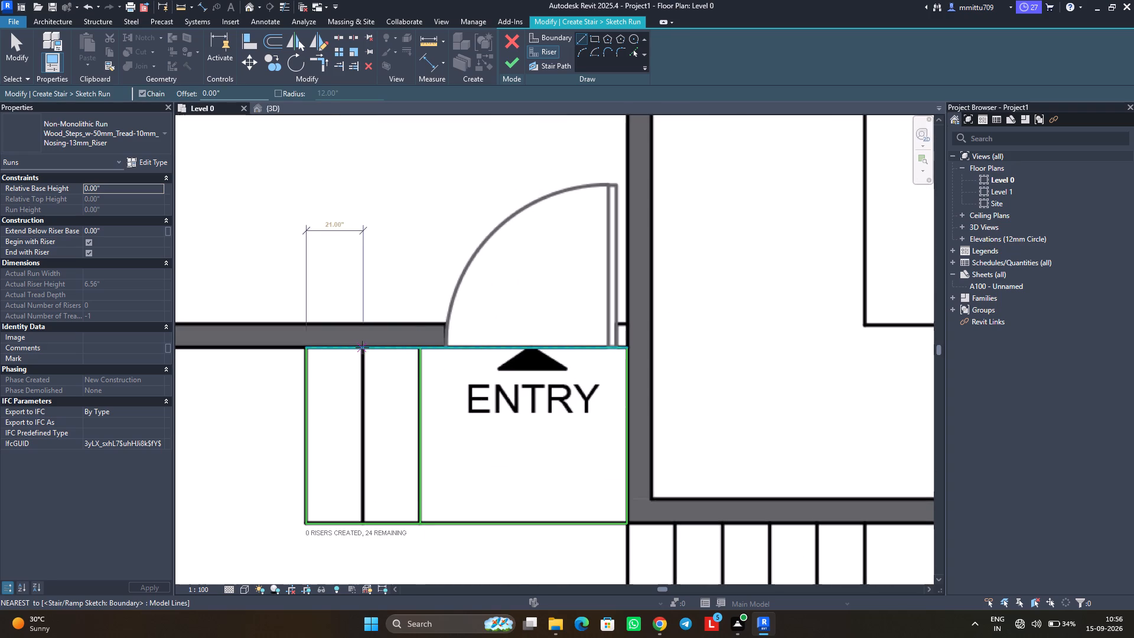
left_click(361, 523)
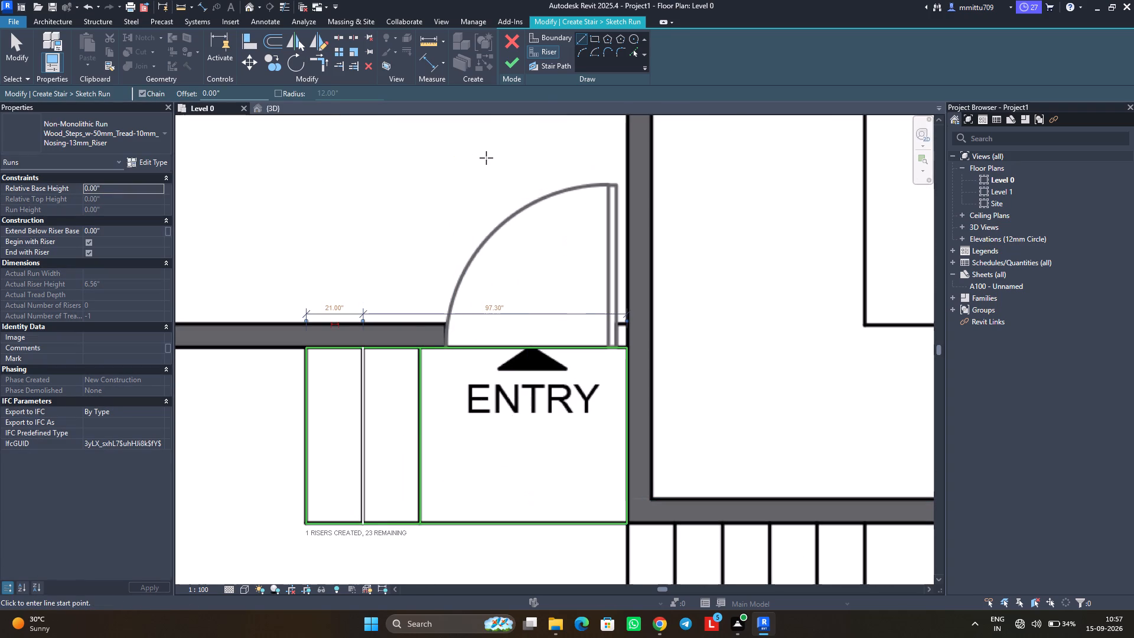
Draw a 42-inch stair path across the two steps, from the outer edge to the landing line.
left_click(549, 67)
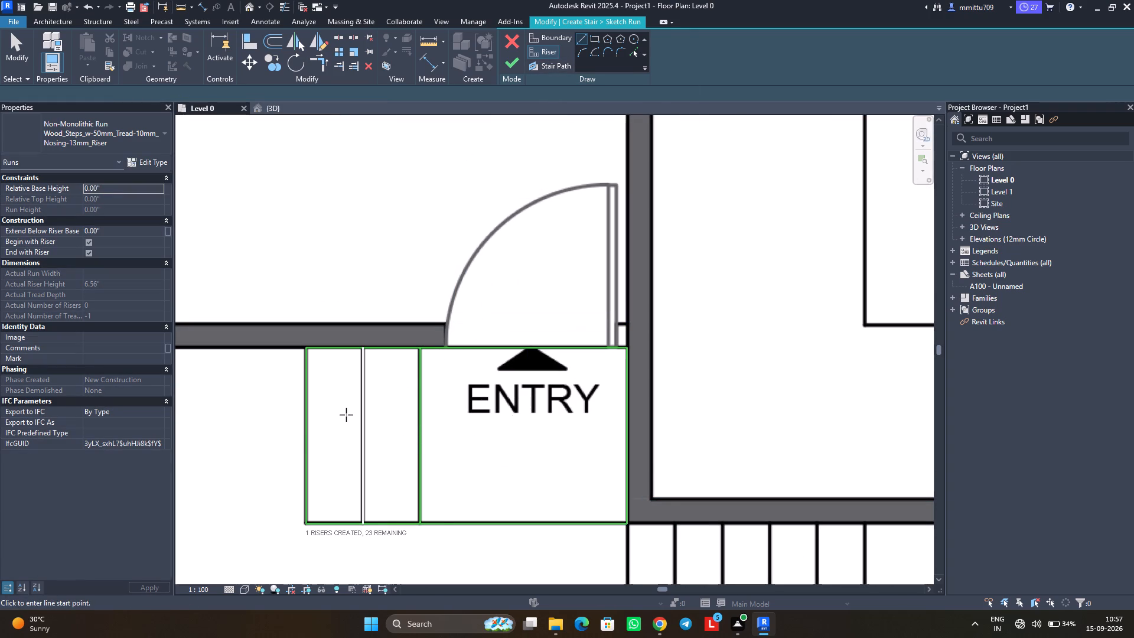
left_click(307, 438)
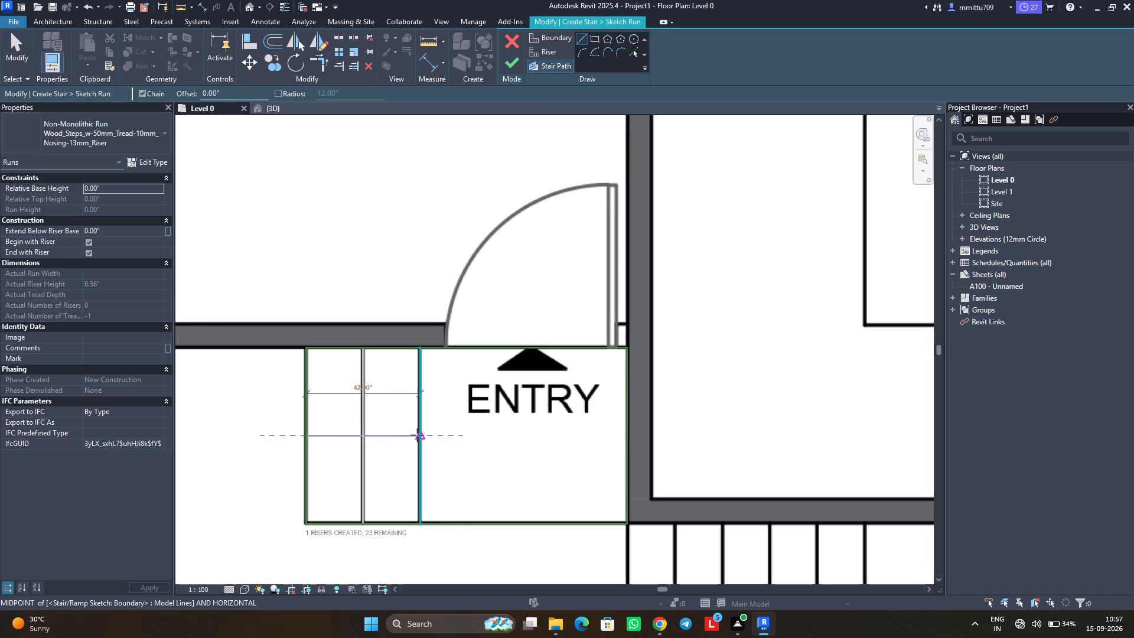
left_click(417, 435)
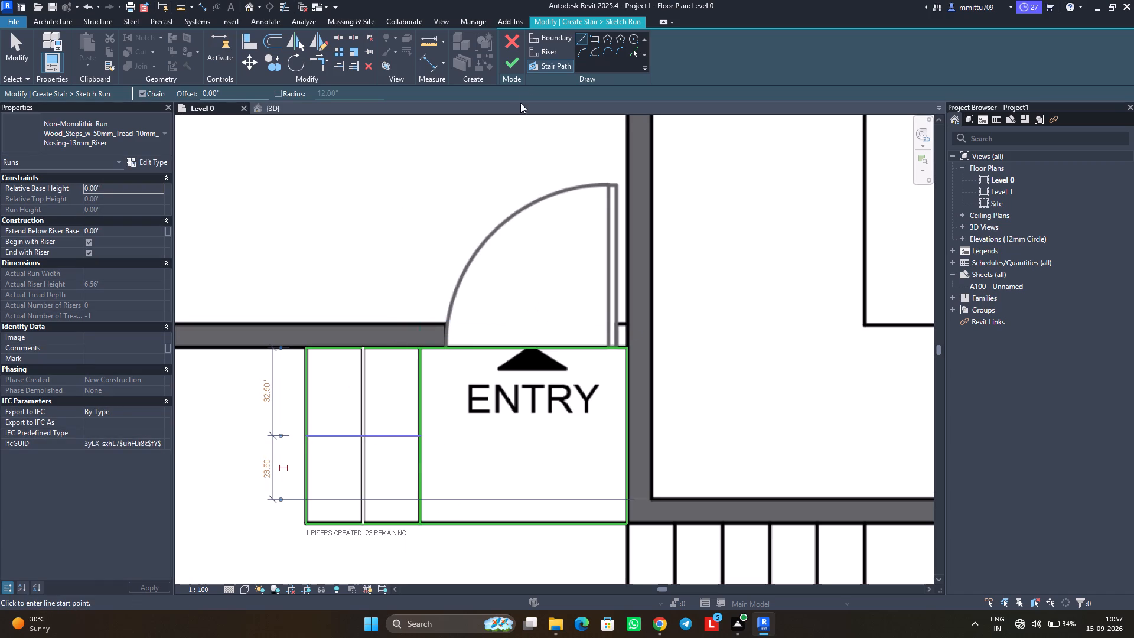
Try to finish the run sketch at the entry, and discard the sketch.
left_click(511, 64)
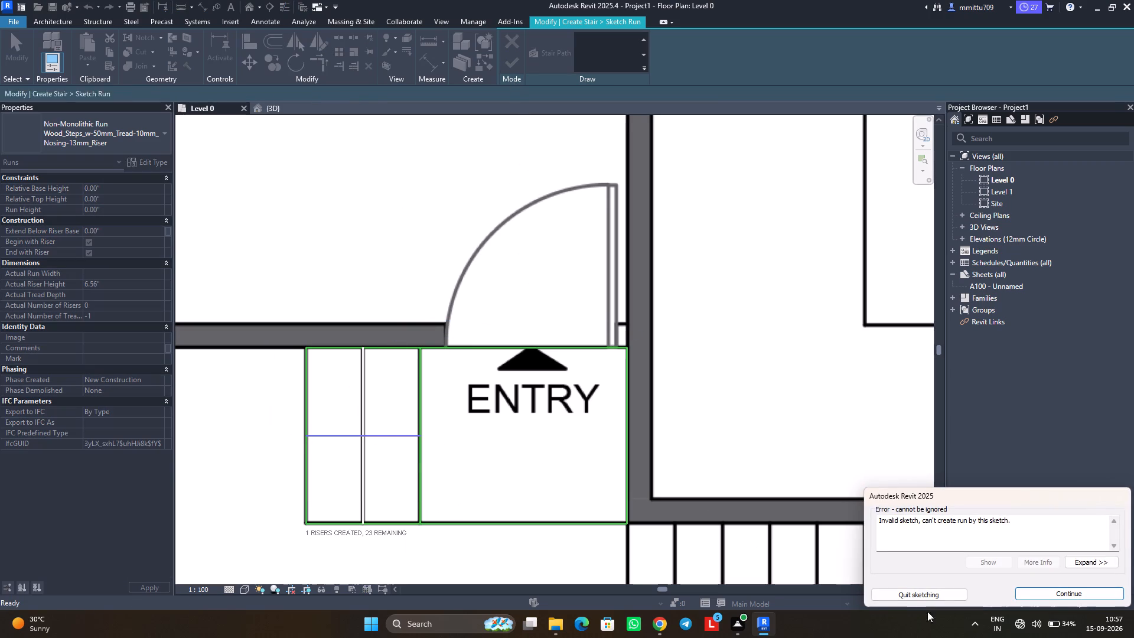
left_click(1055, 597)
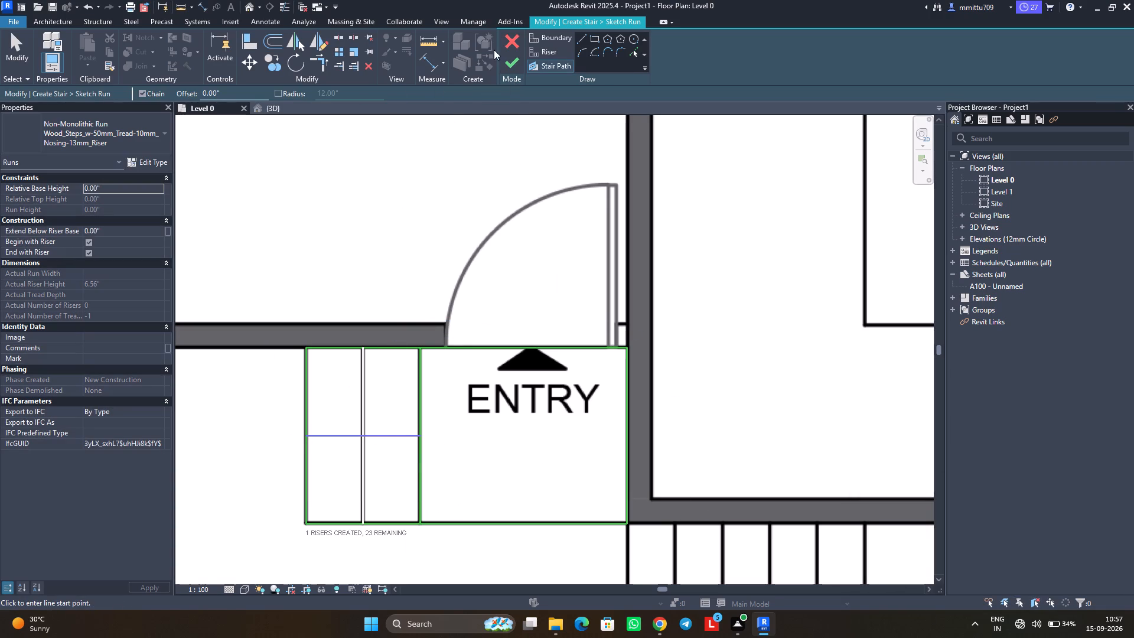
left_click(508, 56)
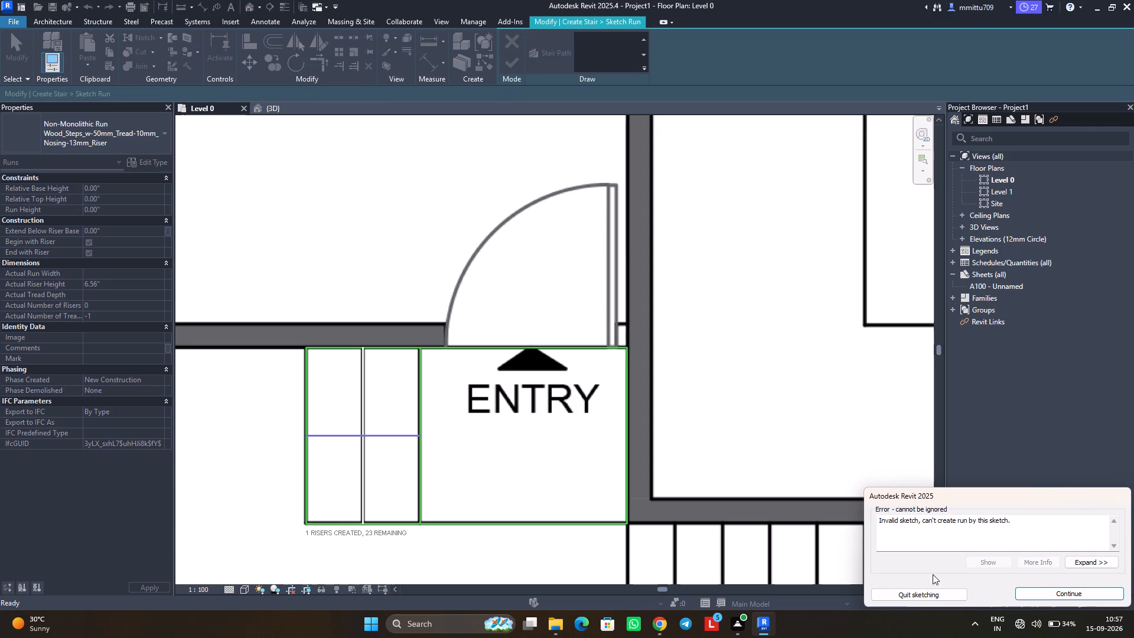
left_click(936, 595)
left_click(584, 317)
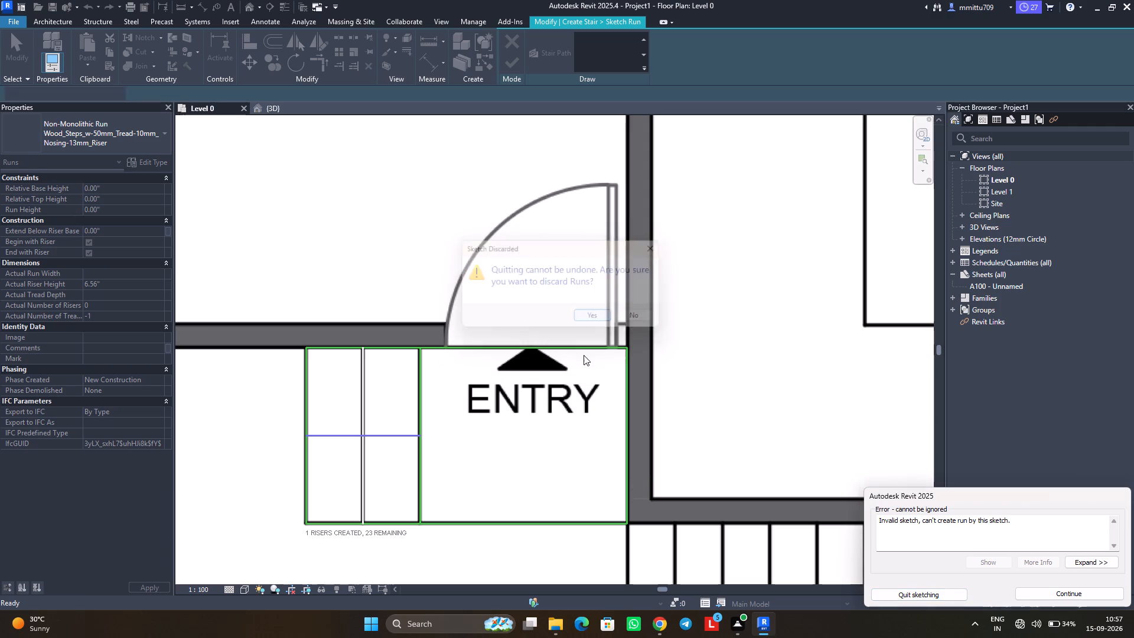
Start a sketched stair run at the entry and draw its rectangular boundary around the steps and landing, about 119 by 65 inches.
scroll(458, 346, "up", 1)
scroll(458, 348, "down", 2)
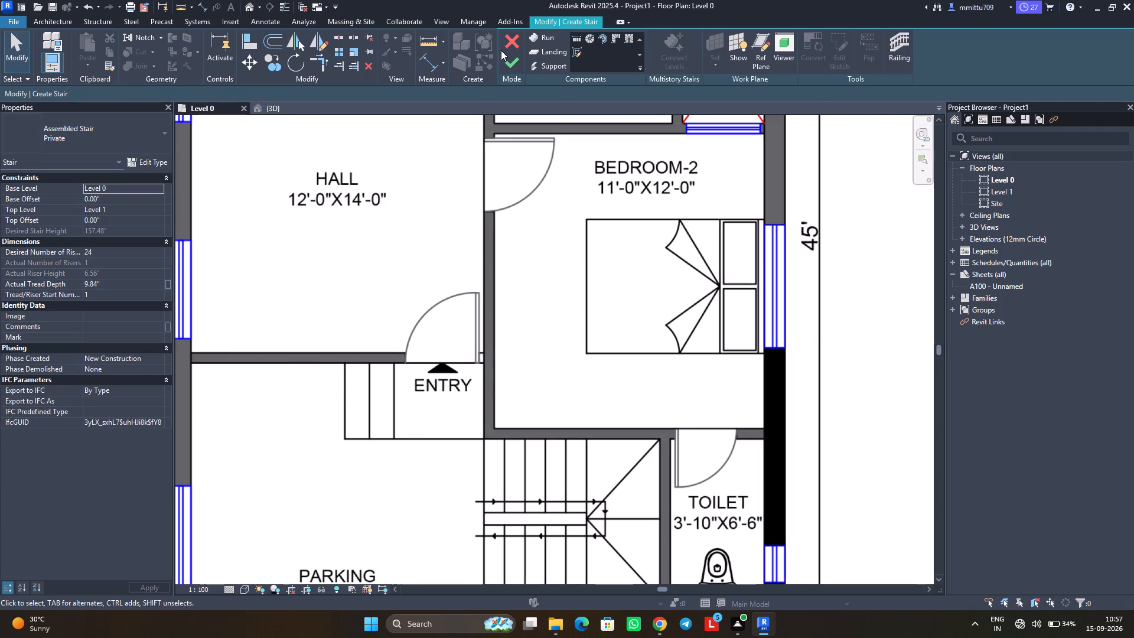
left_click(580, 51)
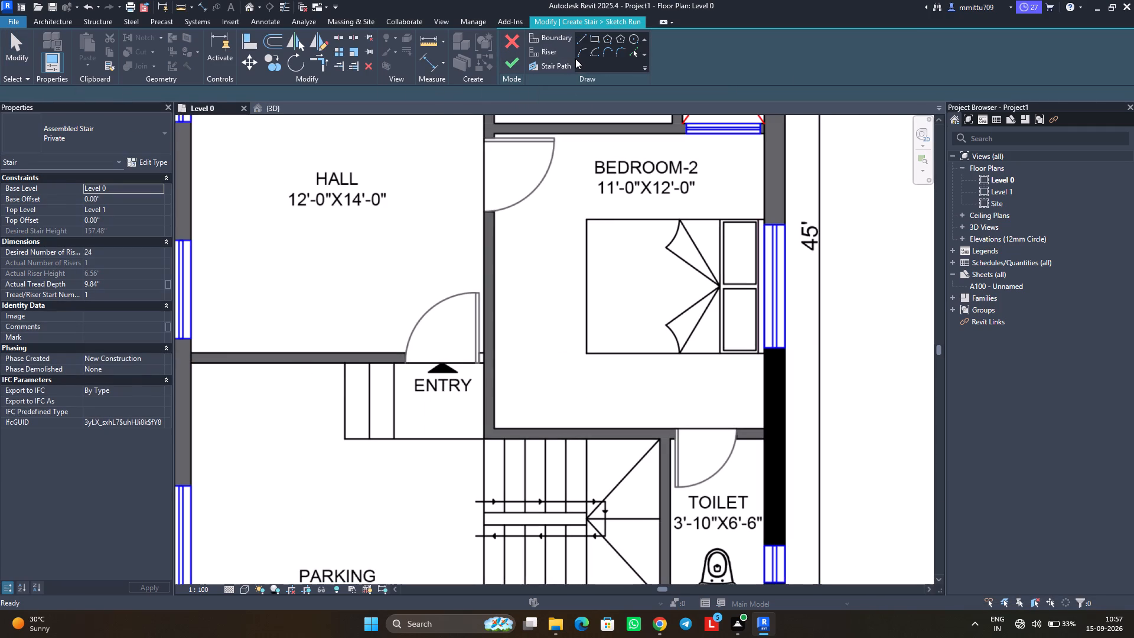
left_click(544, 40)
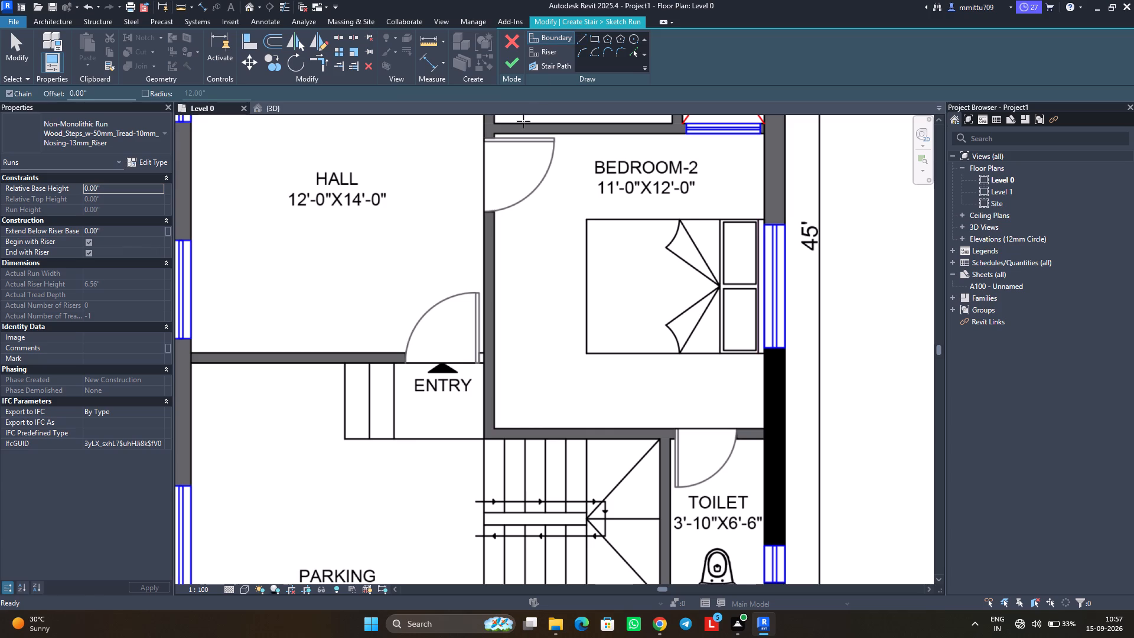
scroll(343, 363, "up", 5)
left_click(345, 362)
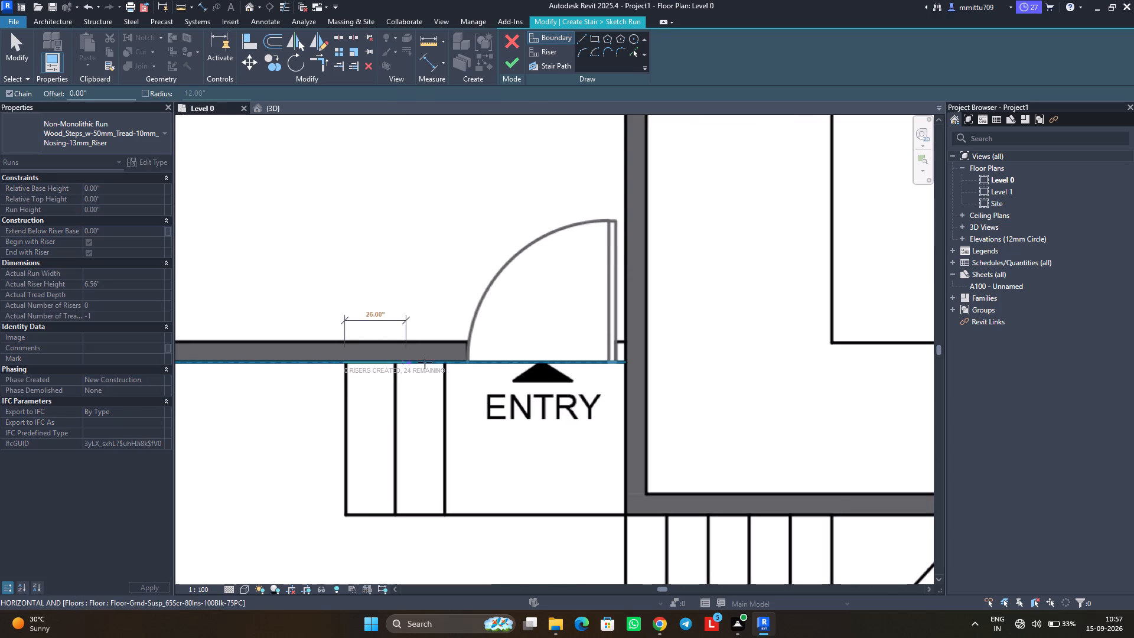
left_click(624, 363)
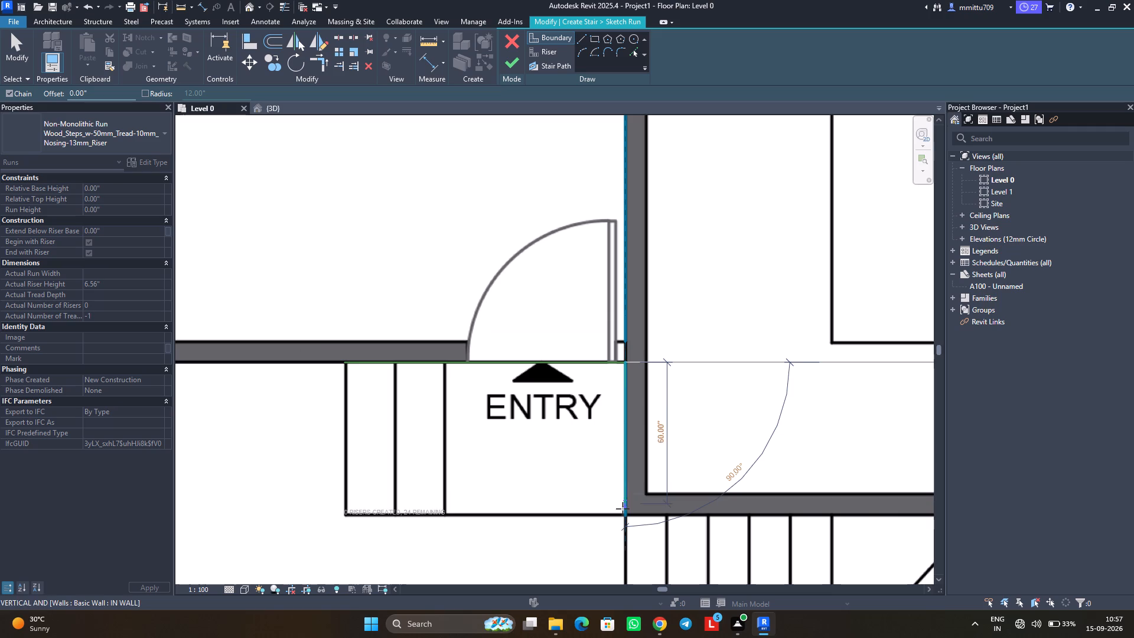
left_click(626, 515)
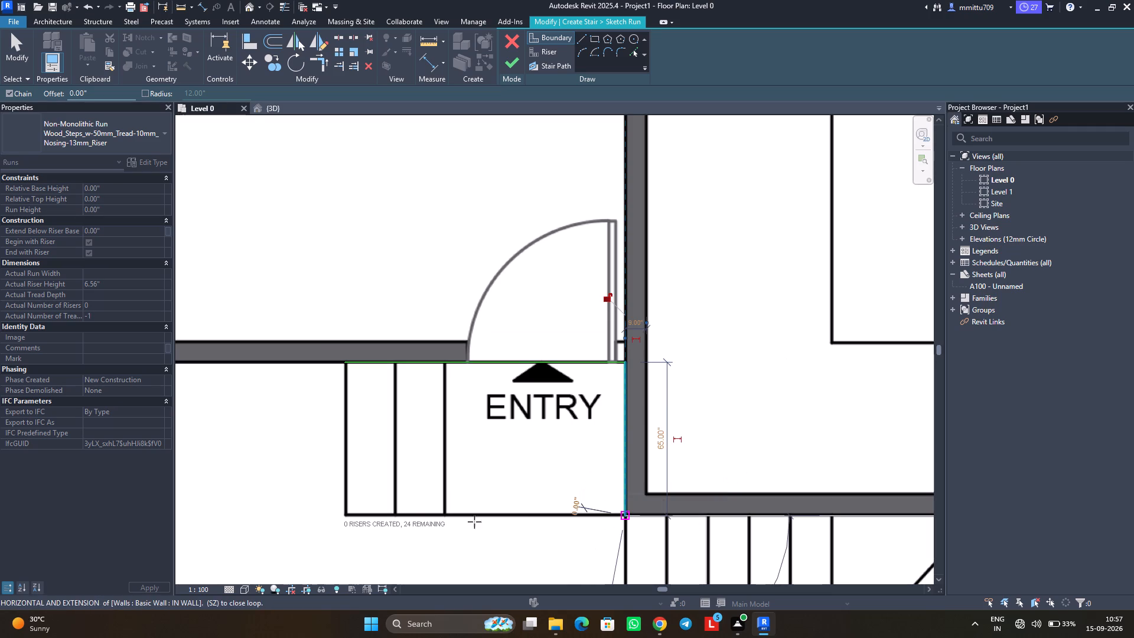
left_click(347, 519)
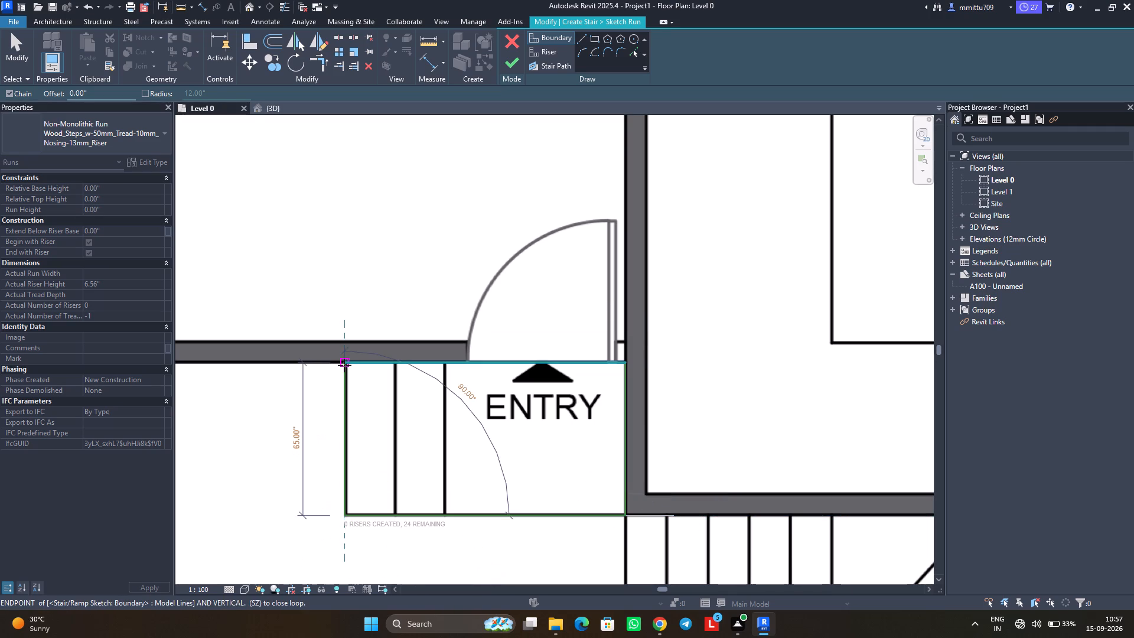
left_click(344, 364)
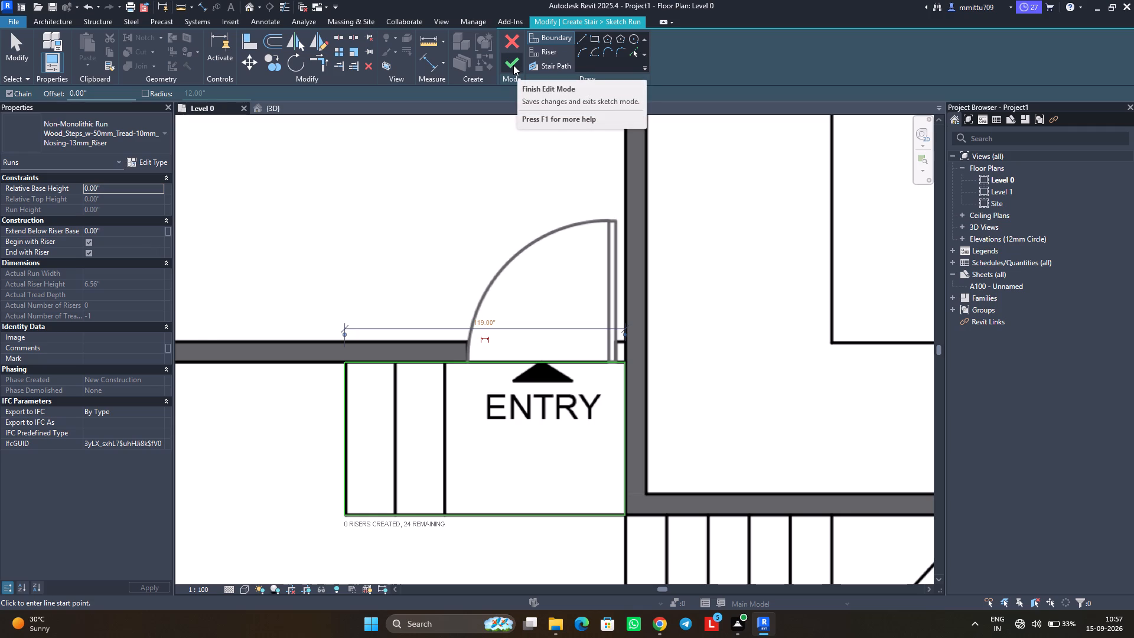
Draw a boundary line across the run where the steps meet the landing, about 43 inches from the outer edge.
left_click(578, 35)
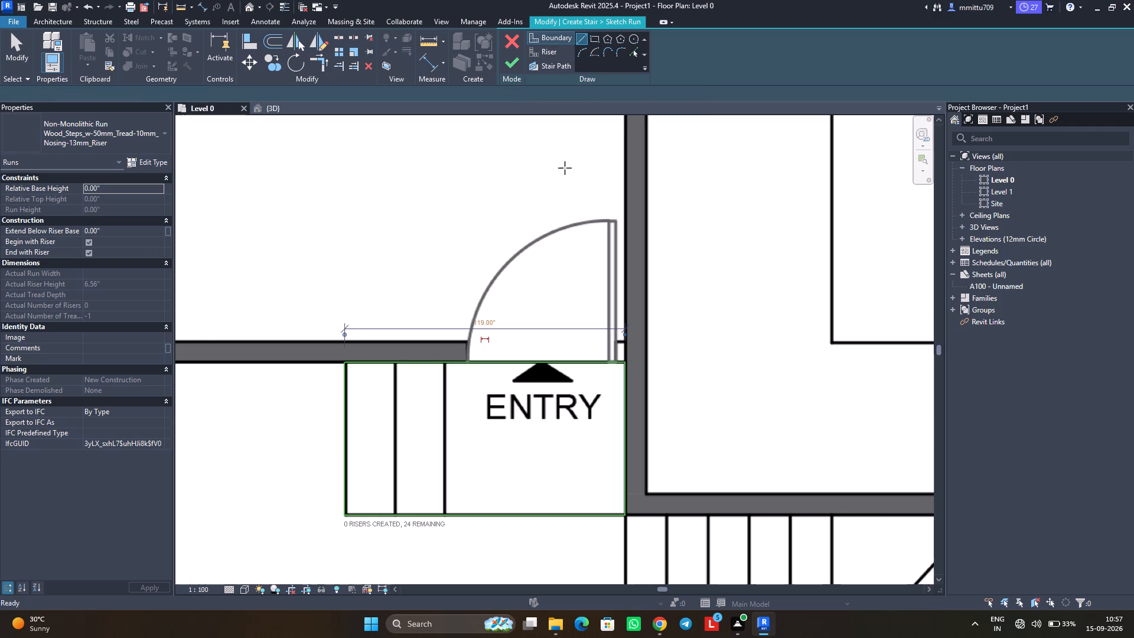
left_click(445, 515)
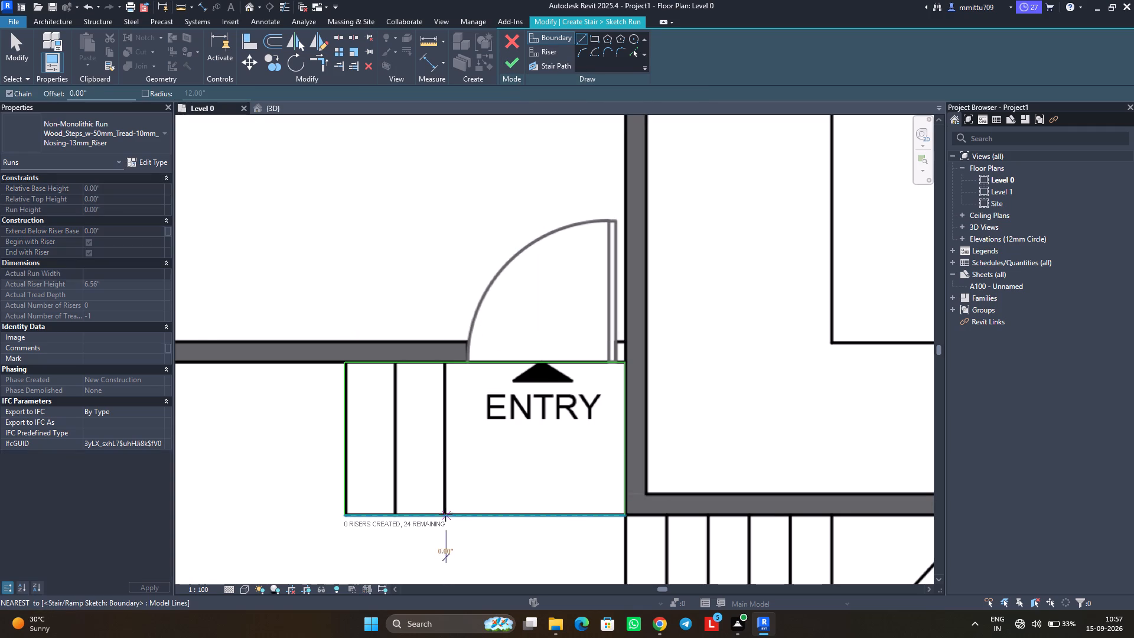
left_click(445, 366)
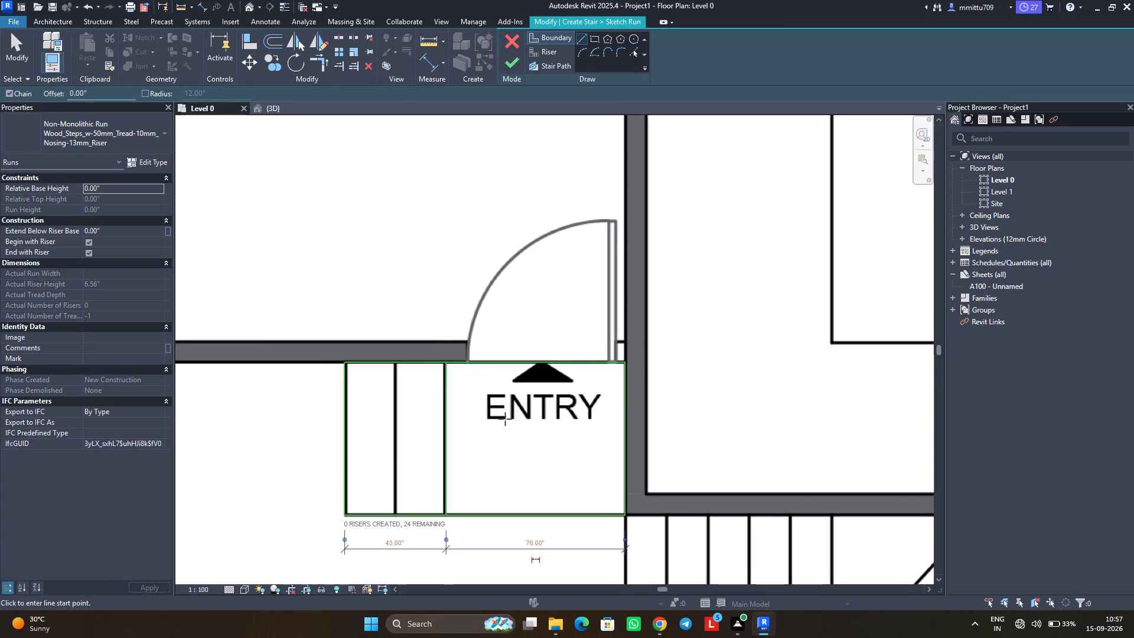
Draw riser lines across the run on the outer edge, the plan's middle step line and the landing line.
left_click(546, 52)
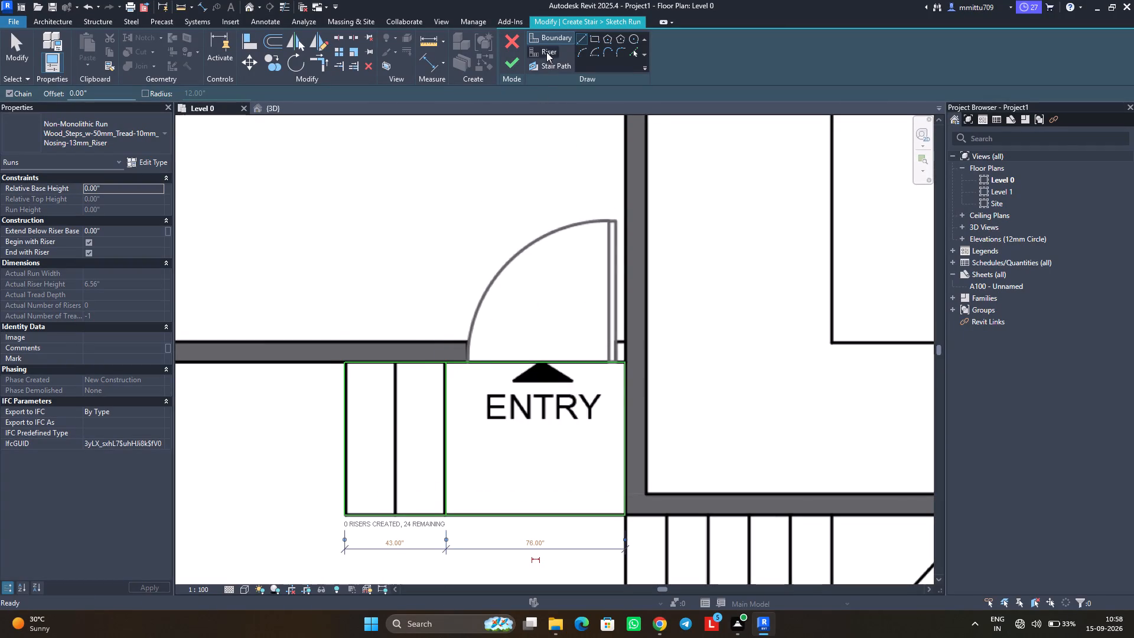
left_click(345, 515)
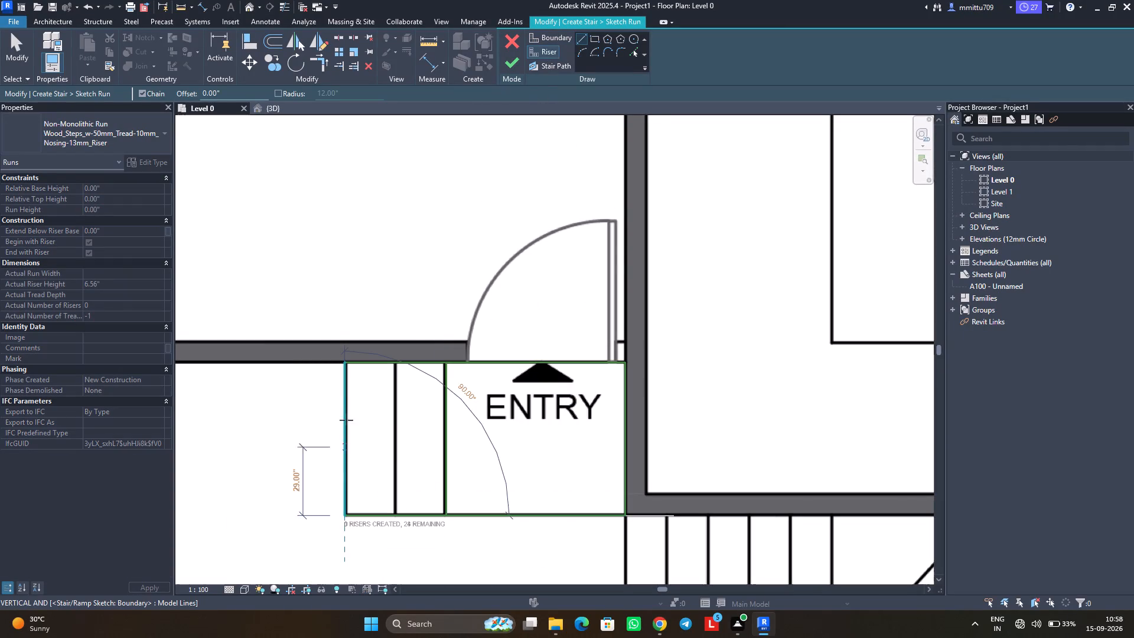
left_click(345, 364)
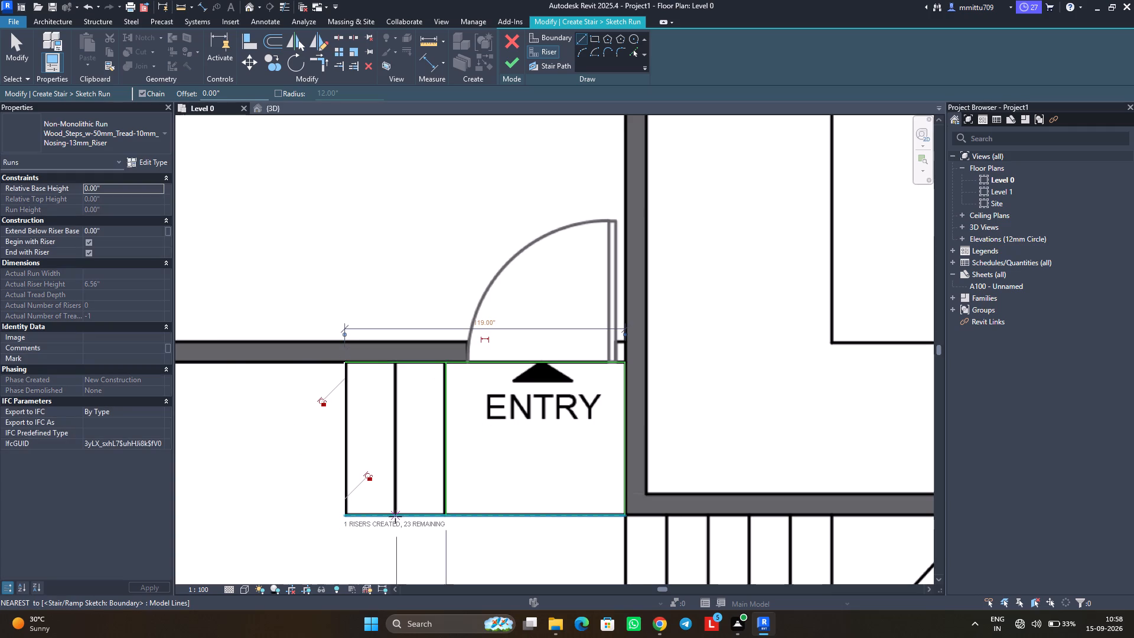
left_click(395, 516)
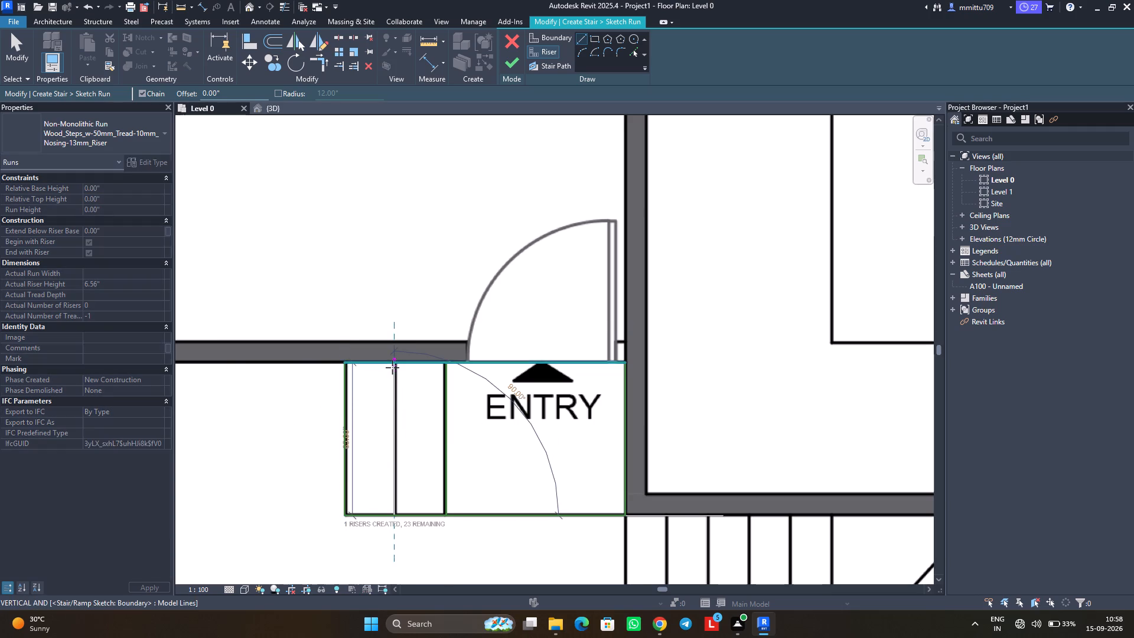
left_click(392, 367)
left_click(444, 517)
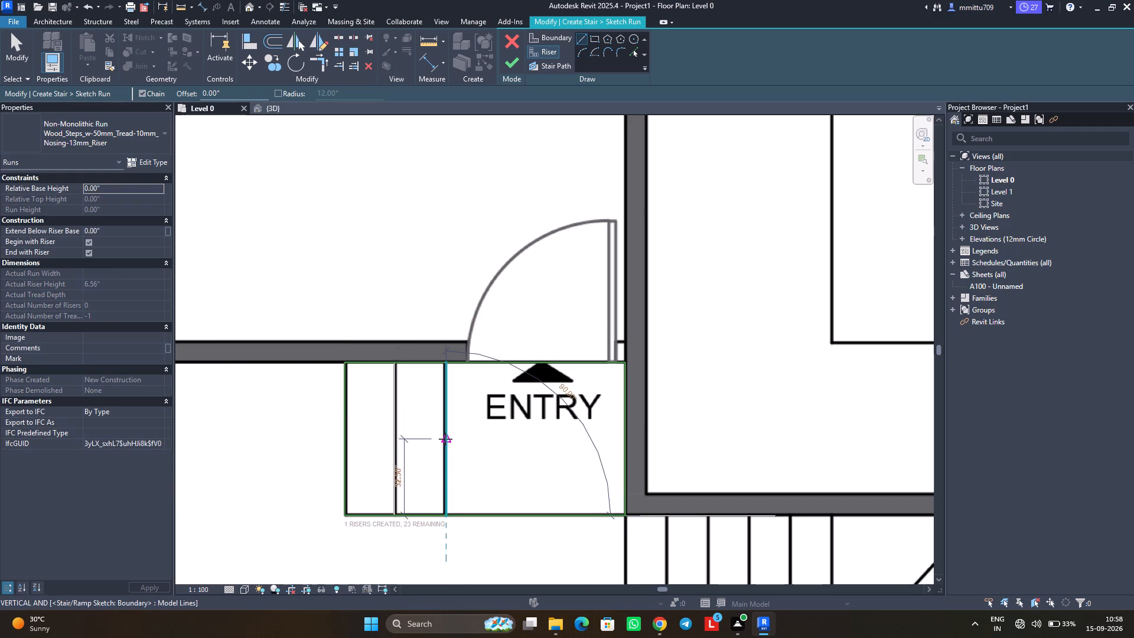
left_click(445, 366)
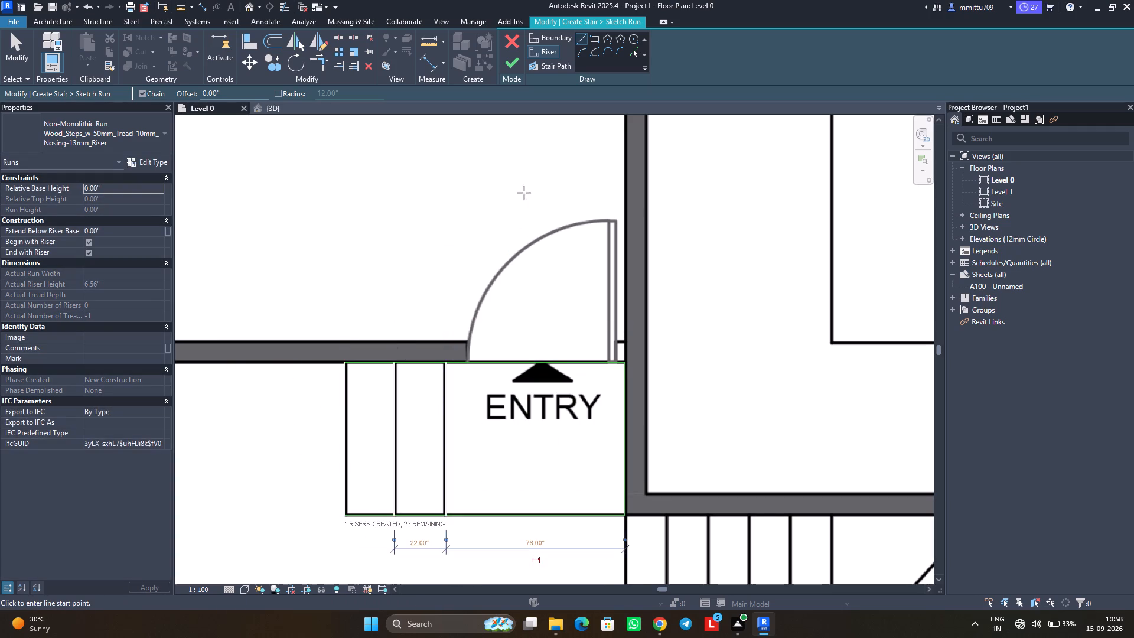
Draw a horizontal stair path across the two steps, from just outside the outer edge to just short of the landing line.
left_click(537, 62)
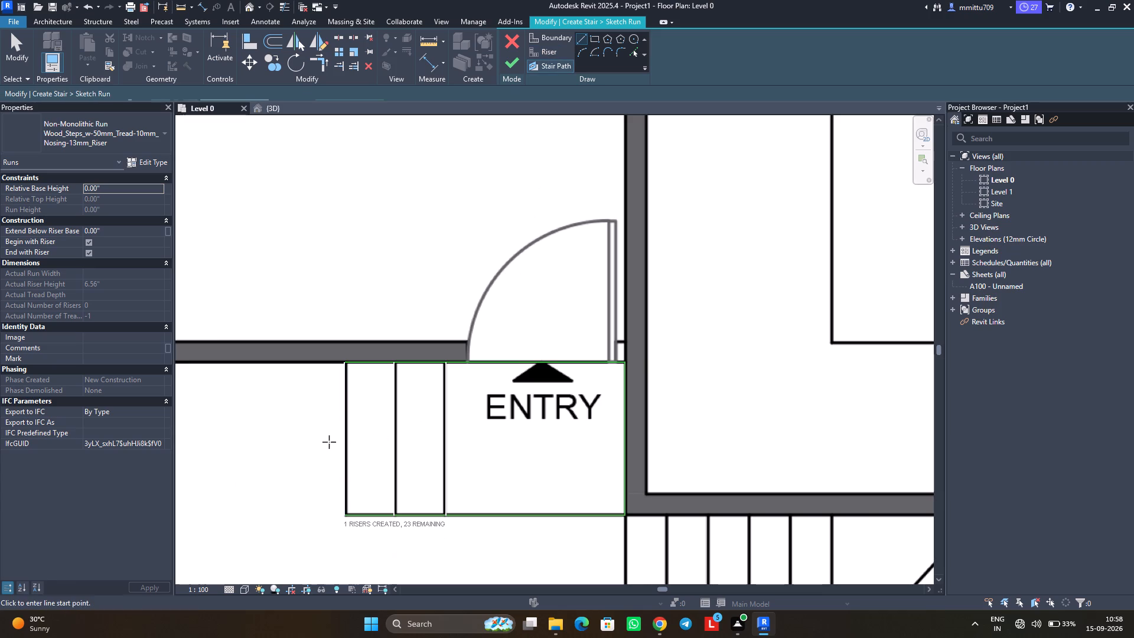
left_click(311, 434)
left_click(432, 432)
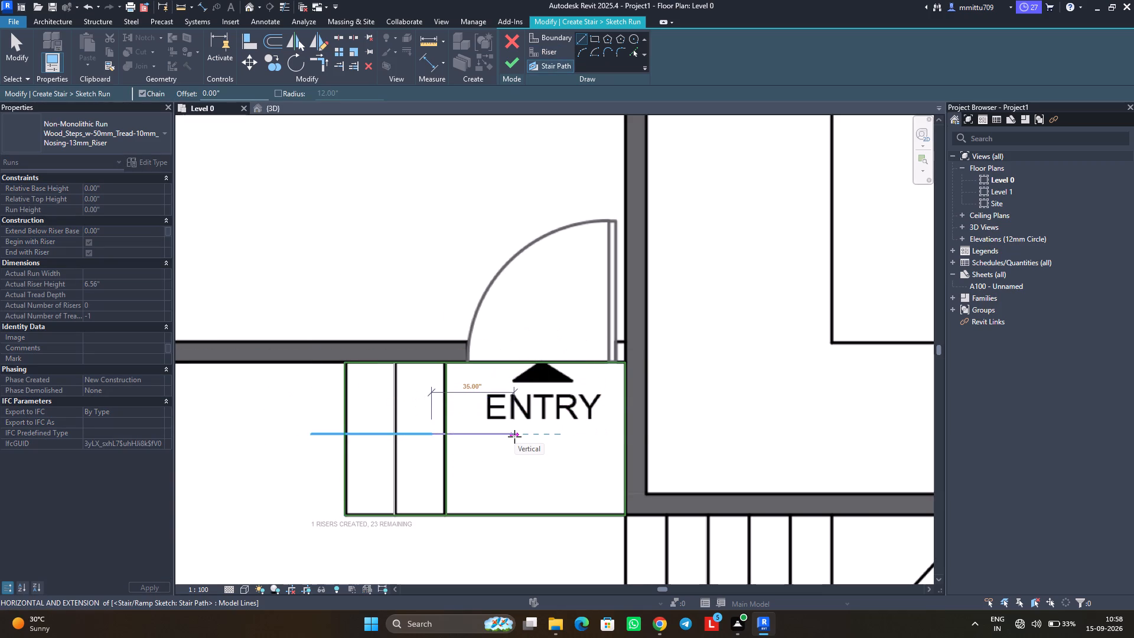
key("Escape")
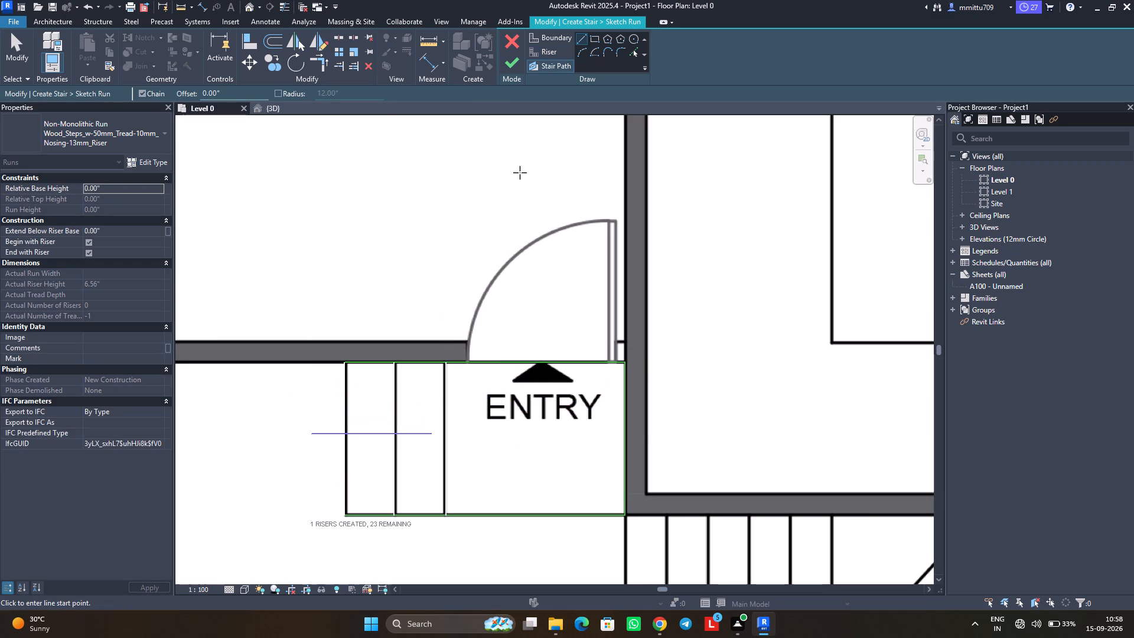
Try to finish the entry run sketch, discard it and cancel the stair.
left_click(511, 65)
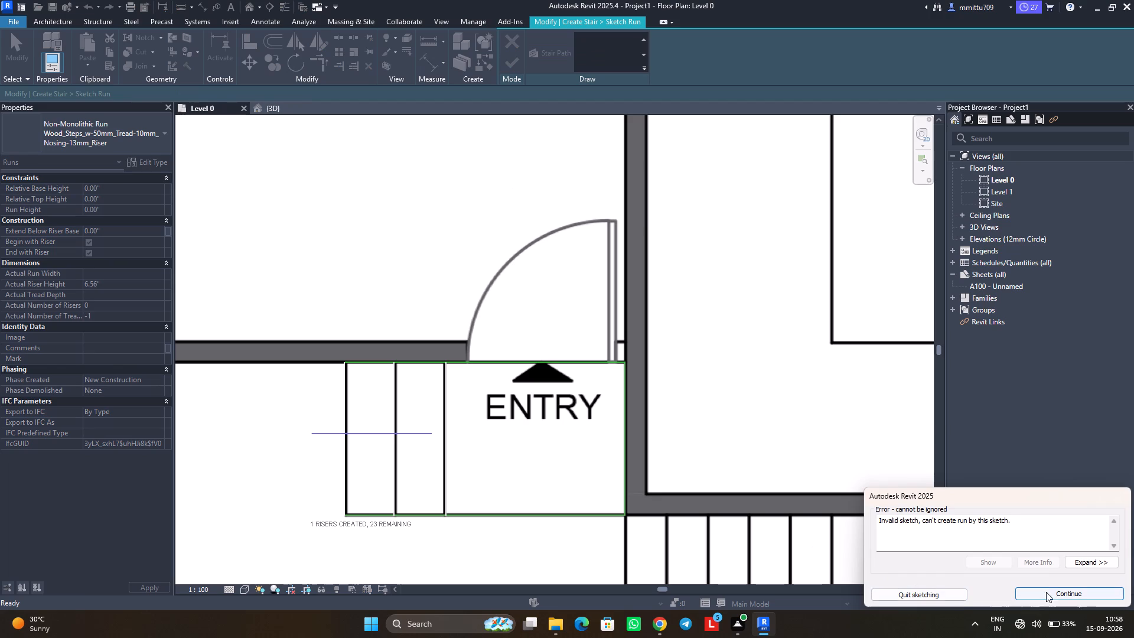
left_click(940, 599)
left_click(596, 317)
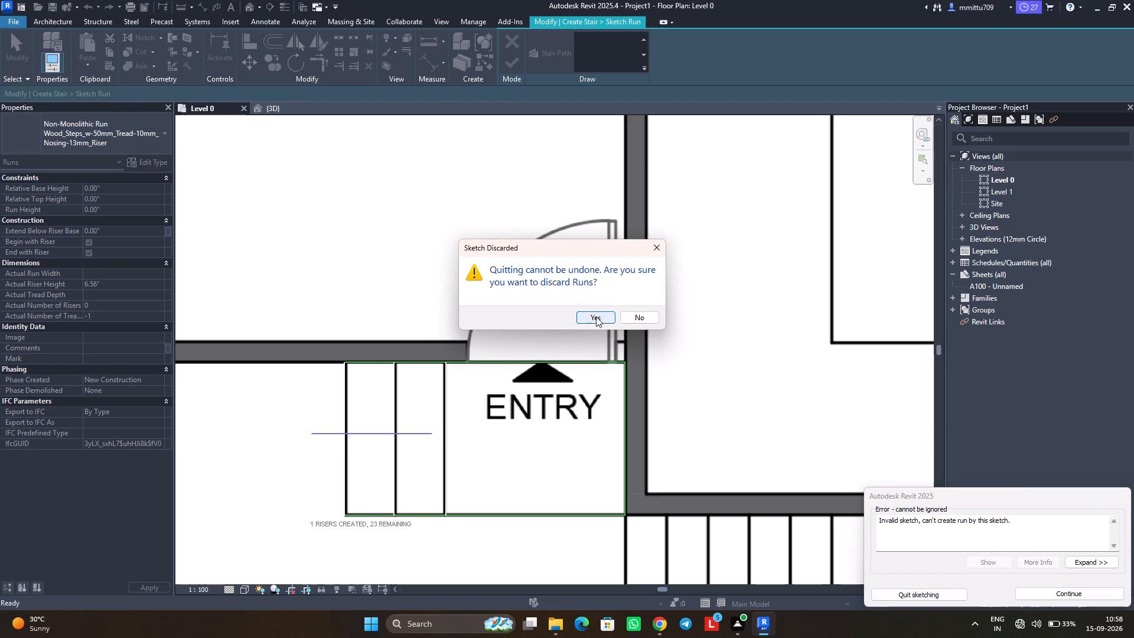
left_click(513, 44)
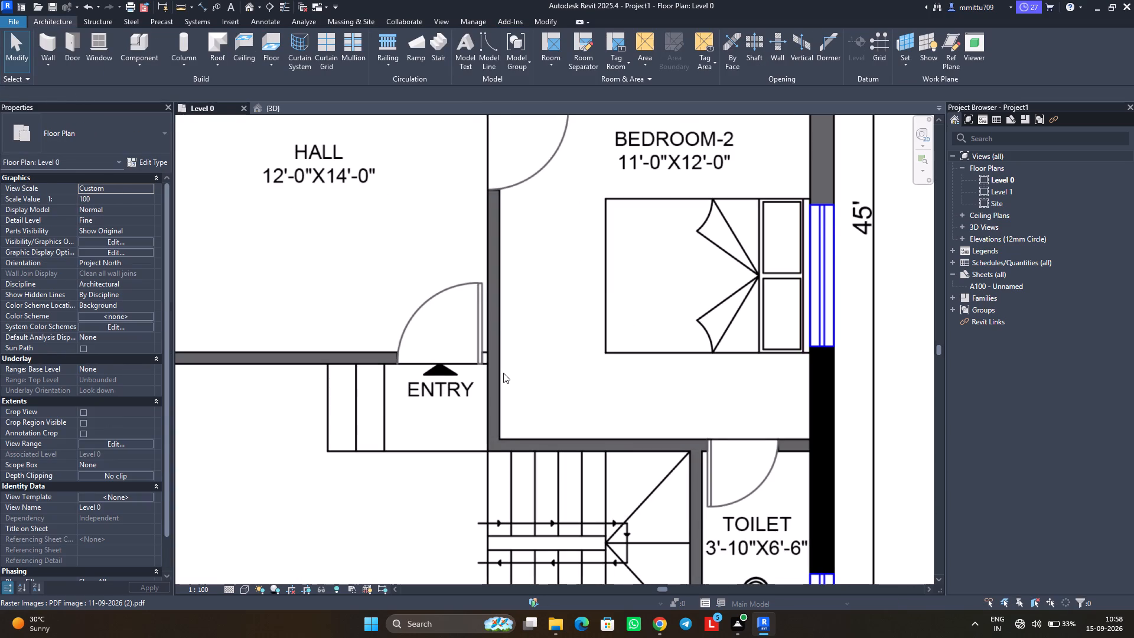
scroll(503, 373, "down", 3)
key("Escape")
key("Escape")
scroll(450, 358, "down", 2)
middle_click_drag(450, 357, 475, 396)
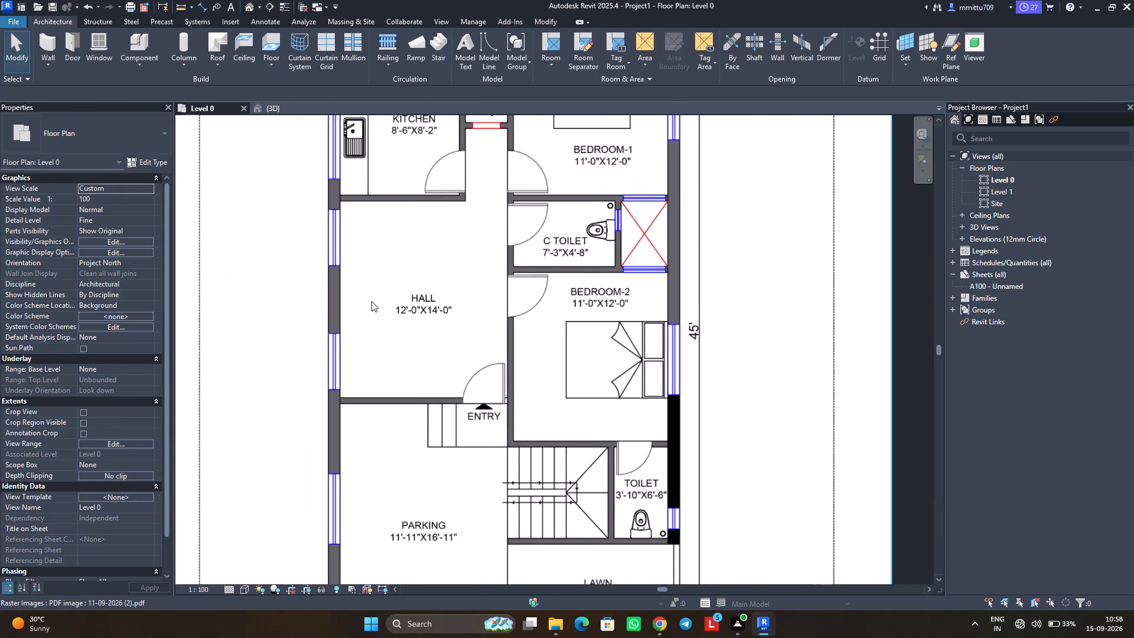
In the 3D view, delete the lower front floor slab in front of the entry door.
left_click(281, 109)
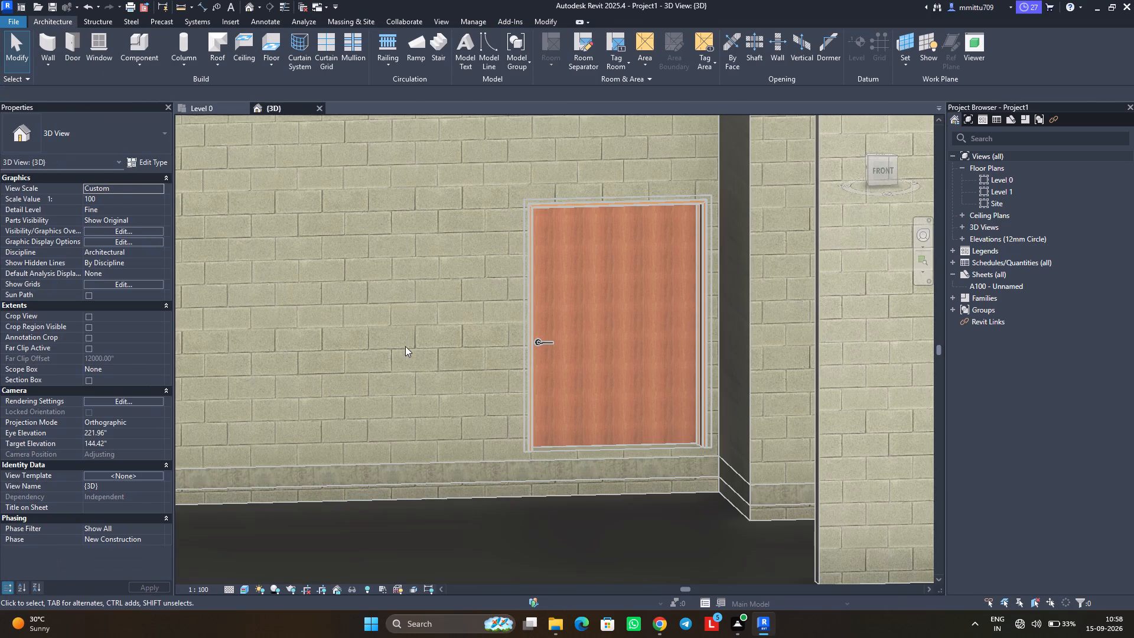
scroll(405, 346, "down", 5)
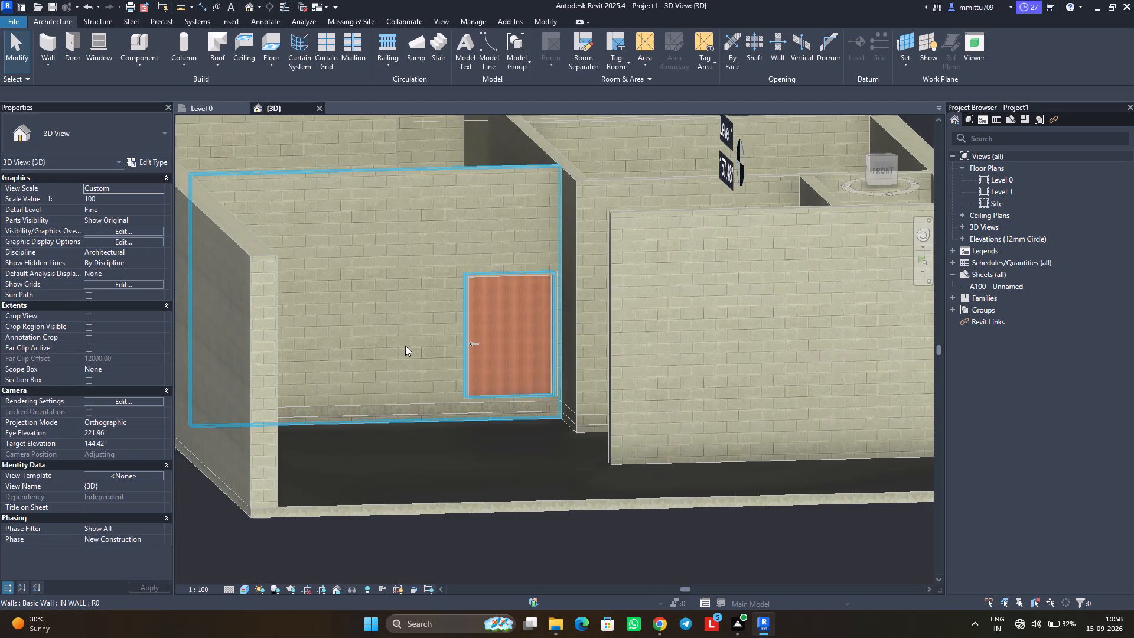
scroll(405, 349, "up", 1)
scroll(405, 349, "down", 1)
scroll(405, 349, "up", 1)
scroll(405, 349, "down", 1)
scroll(405, 349, "up", 1)
scroll(406, 354, "down", 5)
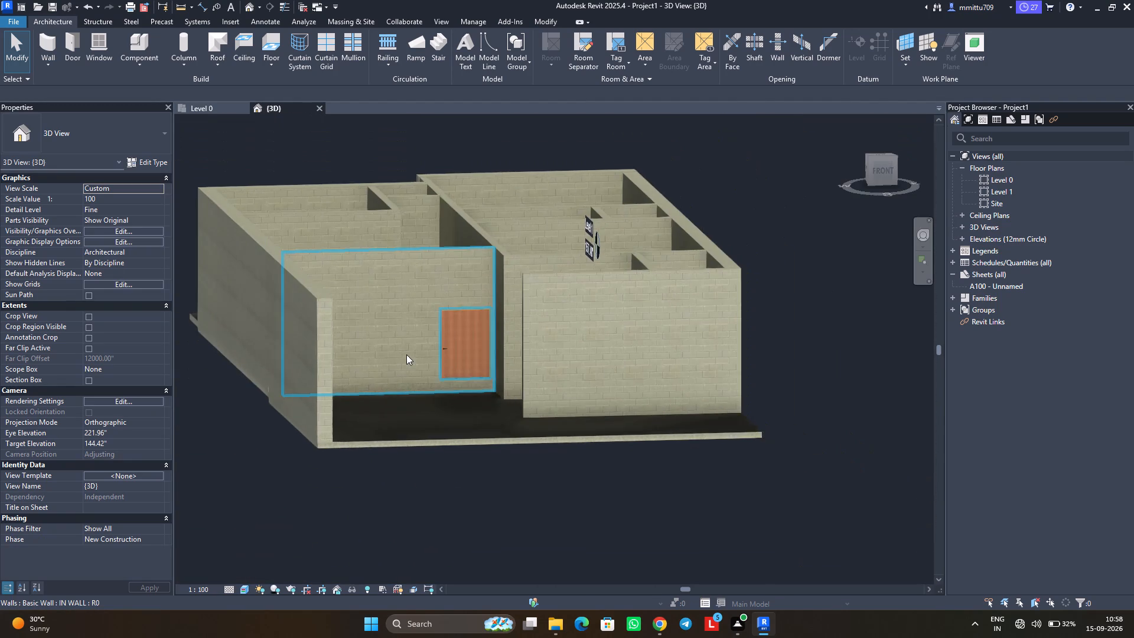
scroll(406, 354, "down", 2)
middle_click_drag(432, 379, 492, 383)
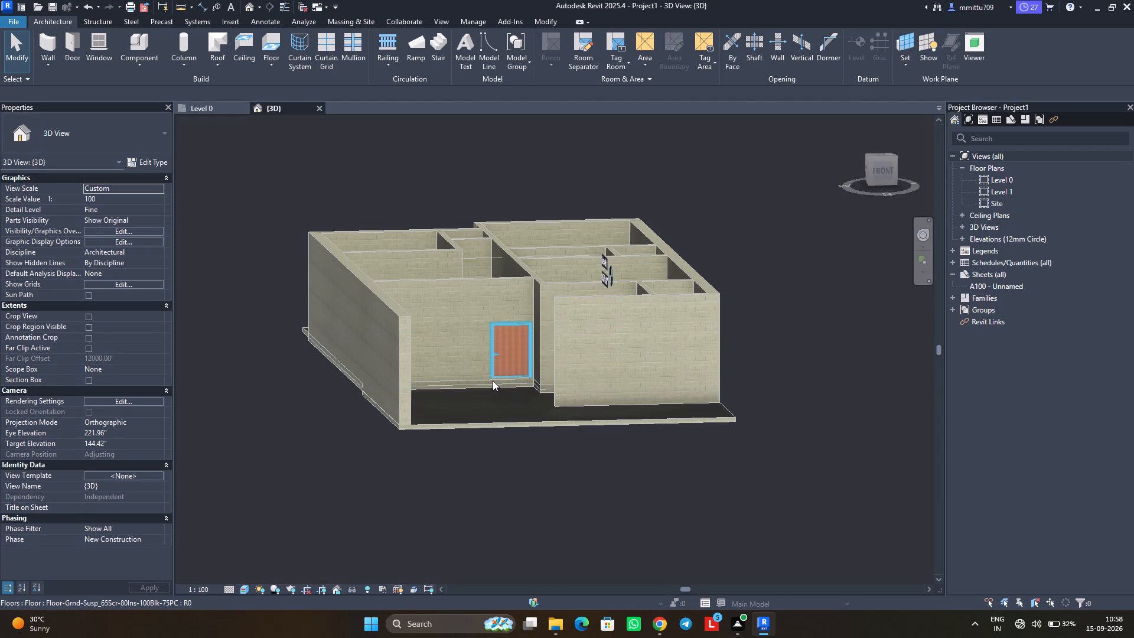
left_click(471, 425)
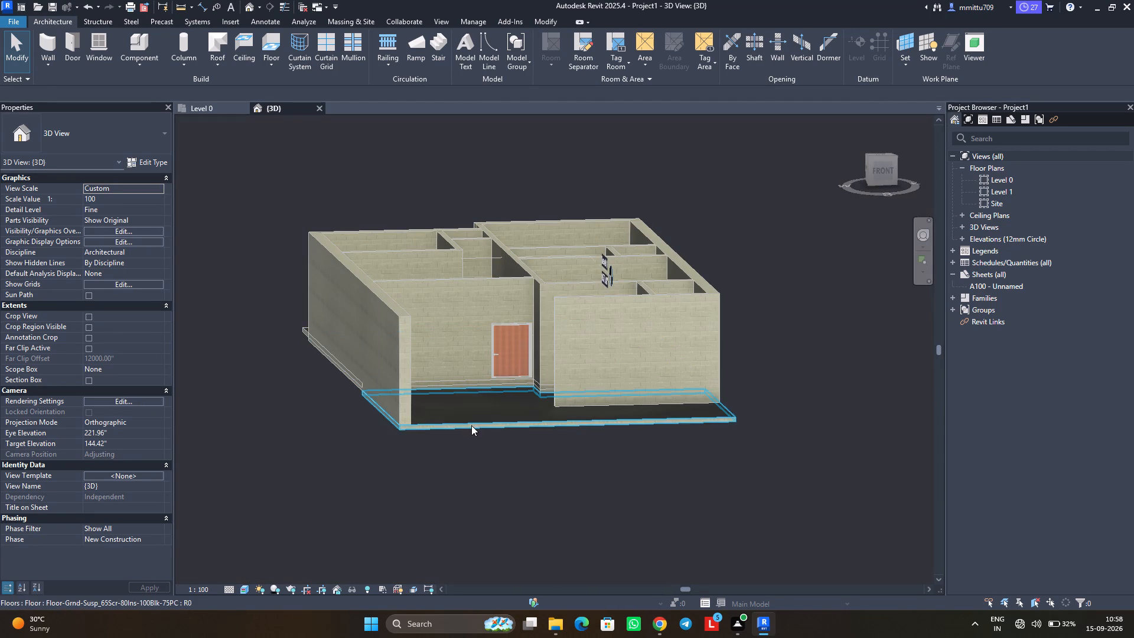
key("Delete")
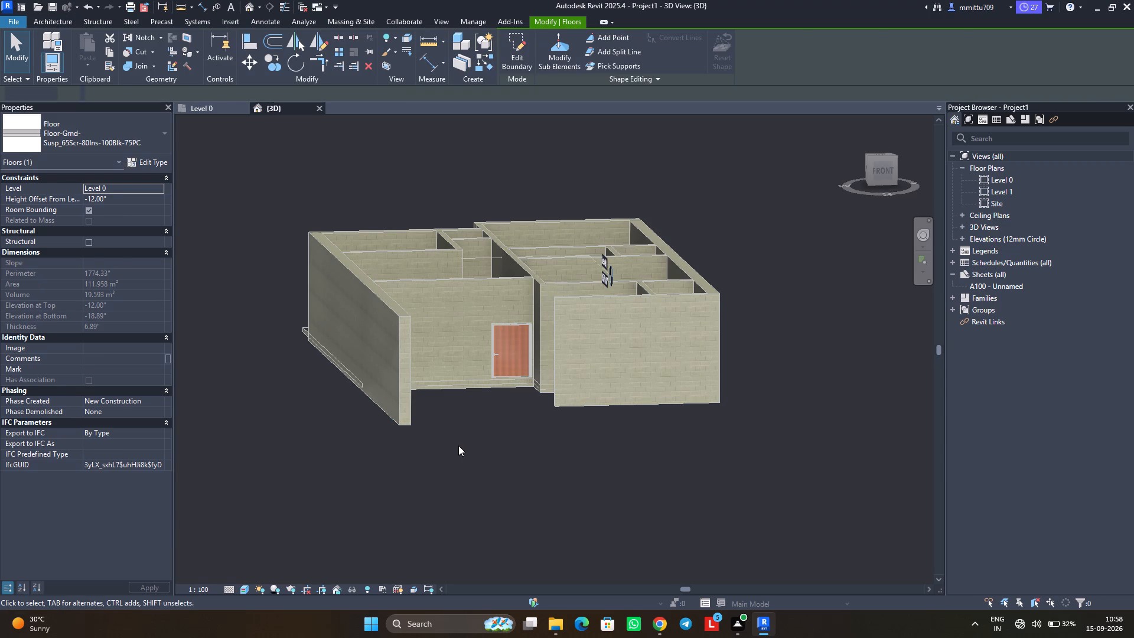
Examine the properties of the remaining main floor slab under the house.
left_click(455, 382)
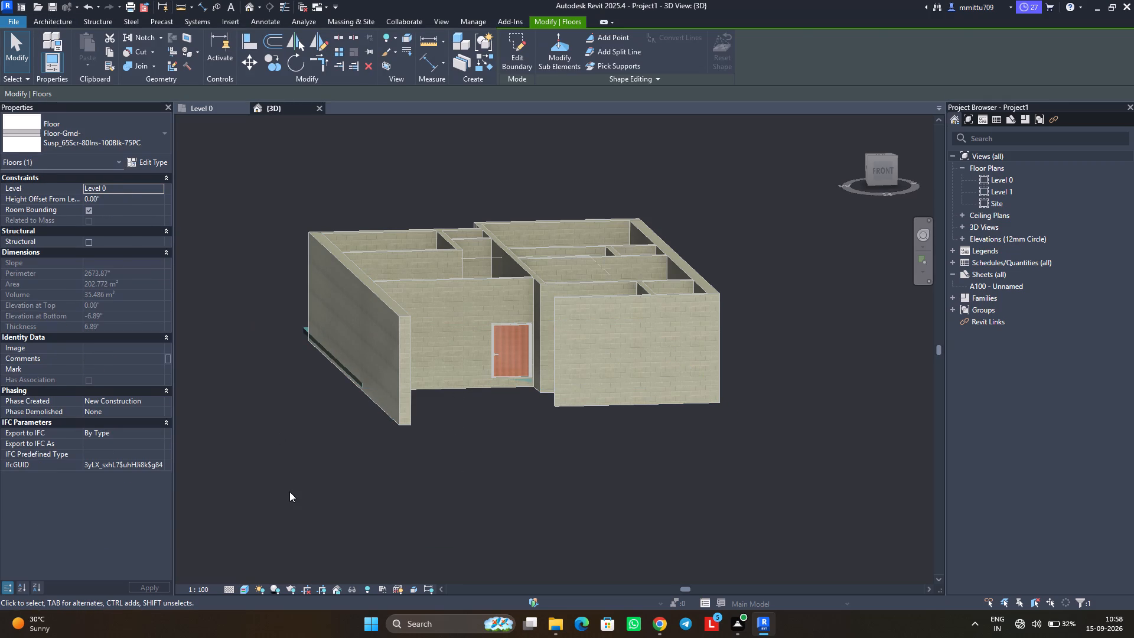
key("Escape")
left_click(350, 376)
key("Escape")
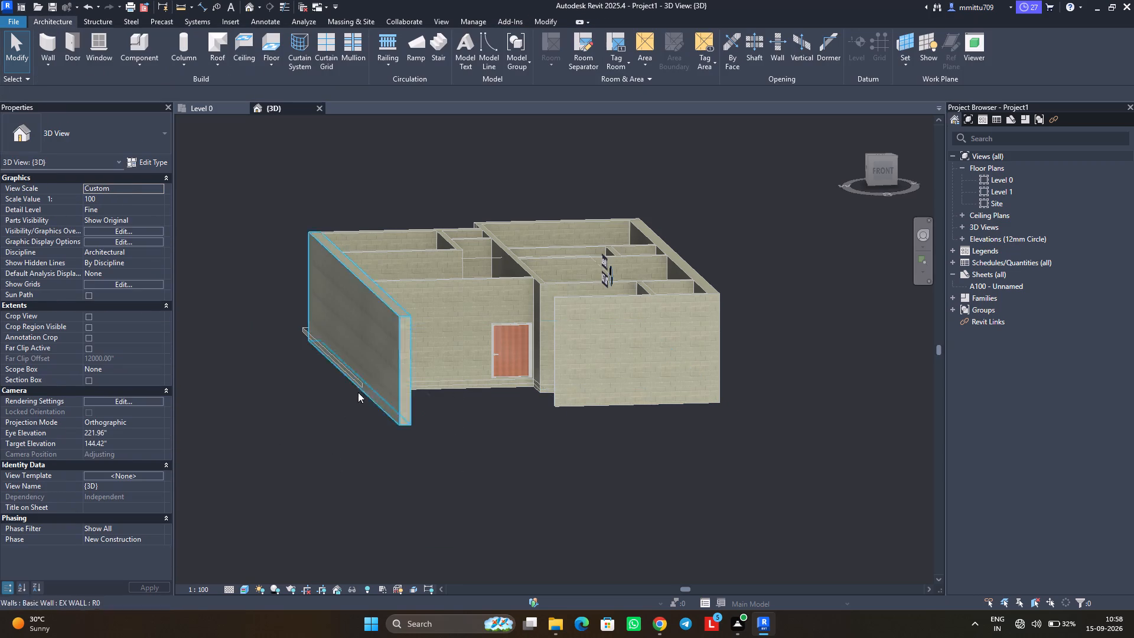
left_click(361, 380)
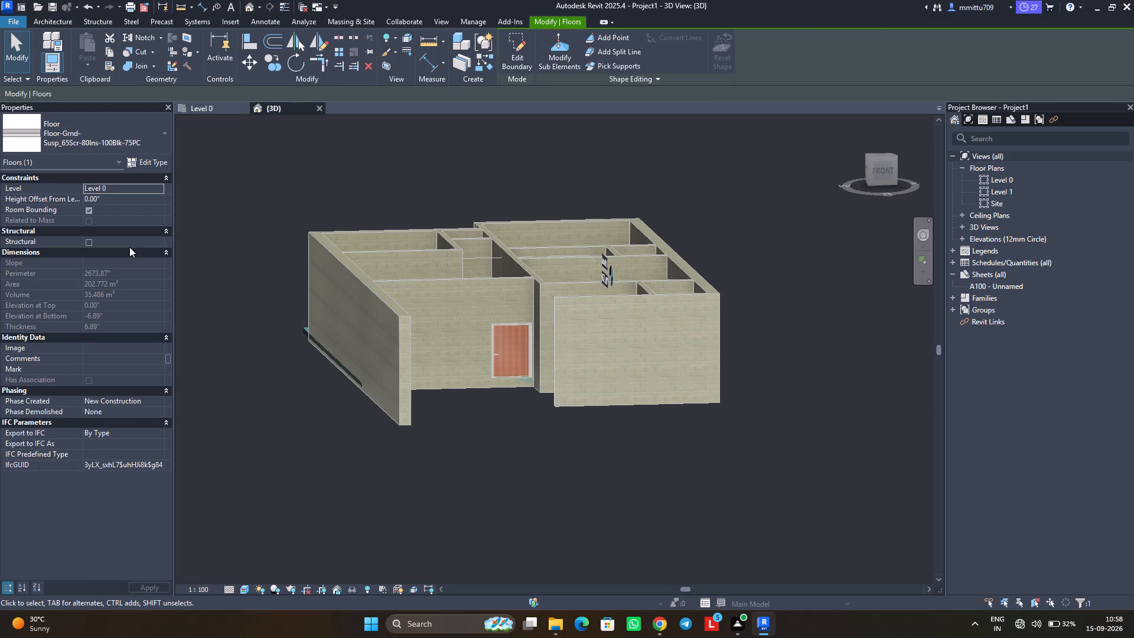
key("Escape")
left_click(301, 329)
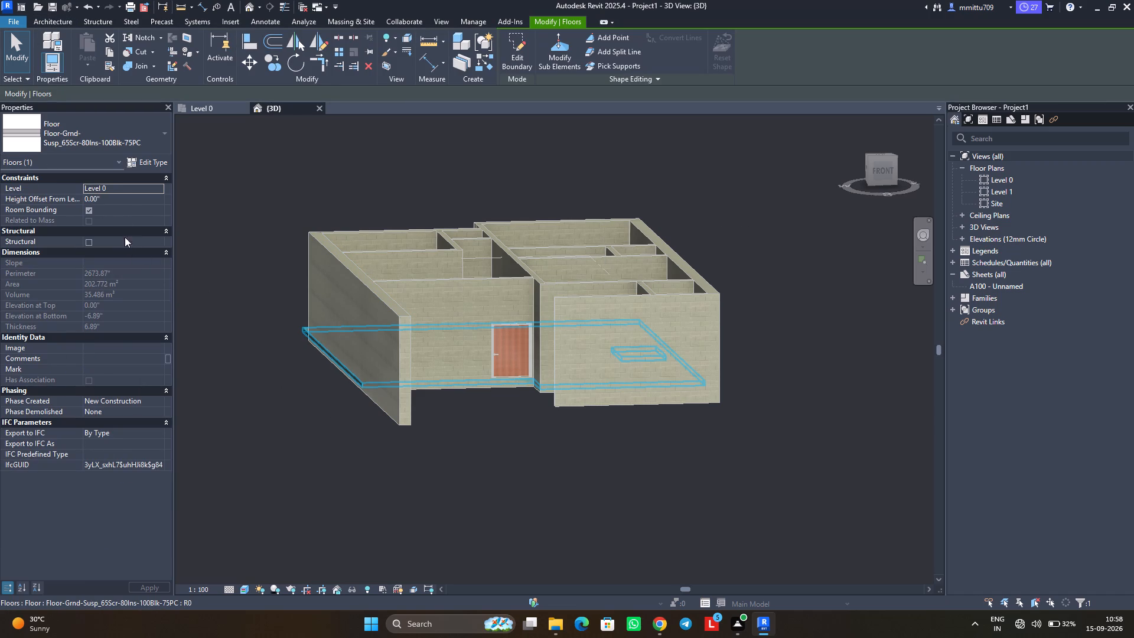
left_click(296, 429)
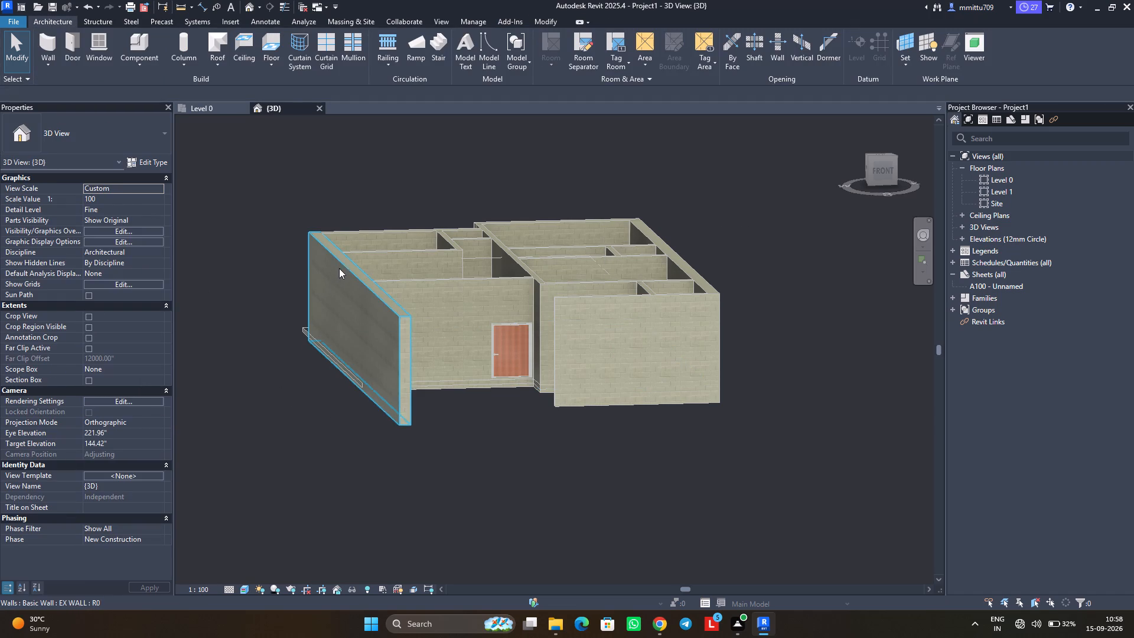
Set the base offset of all EX WALL exterior walls to 0.
left_click(348, 265)
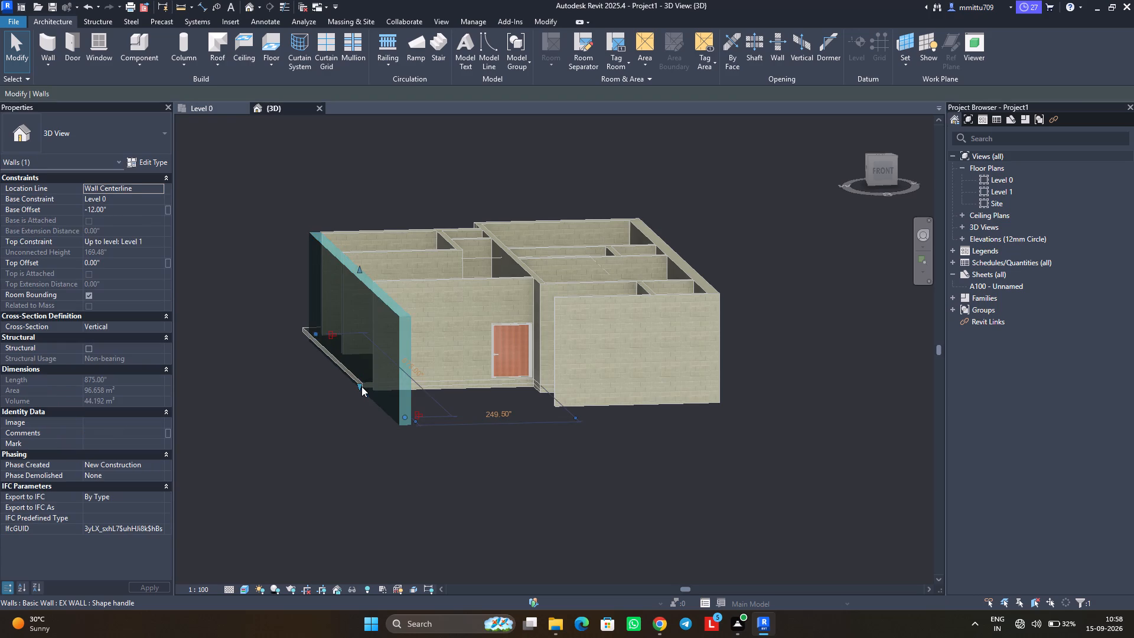
type("sa")
left_click(119, 209)
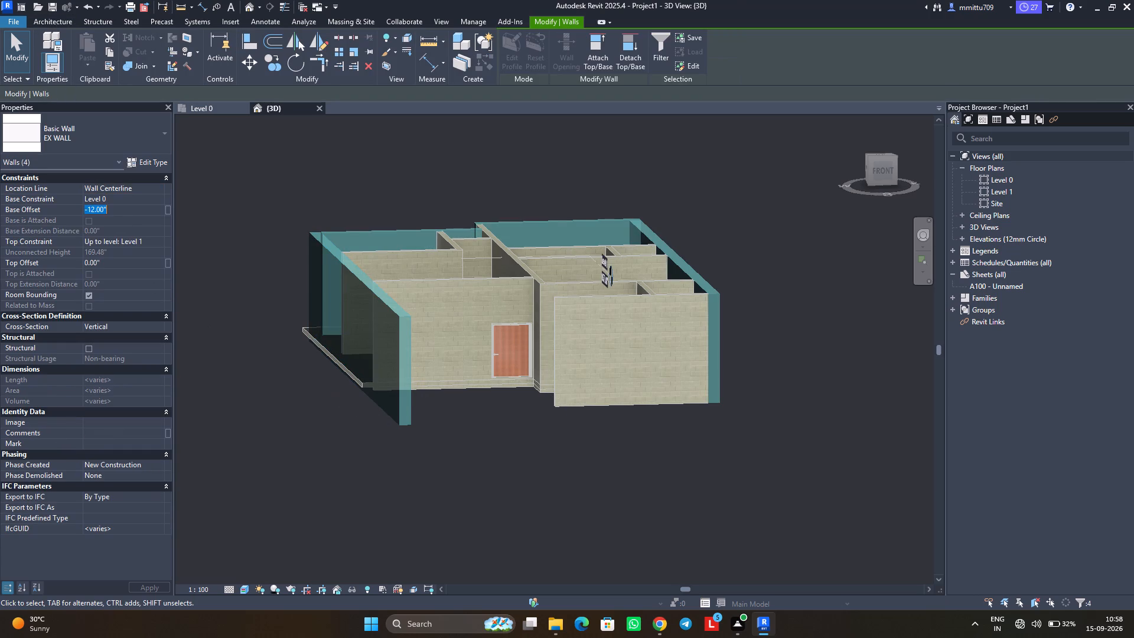
key("0")
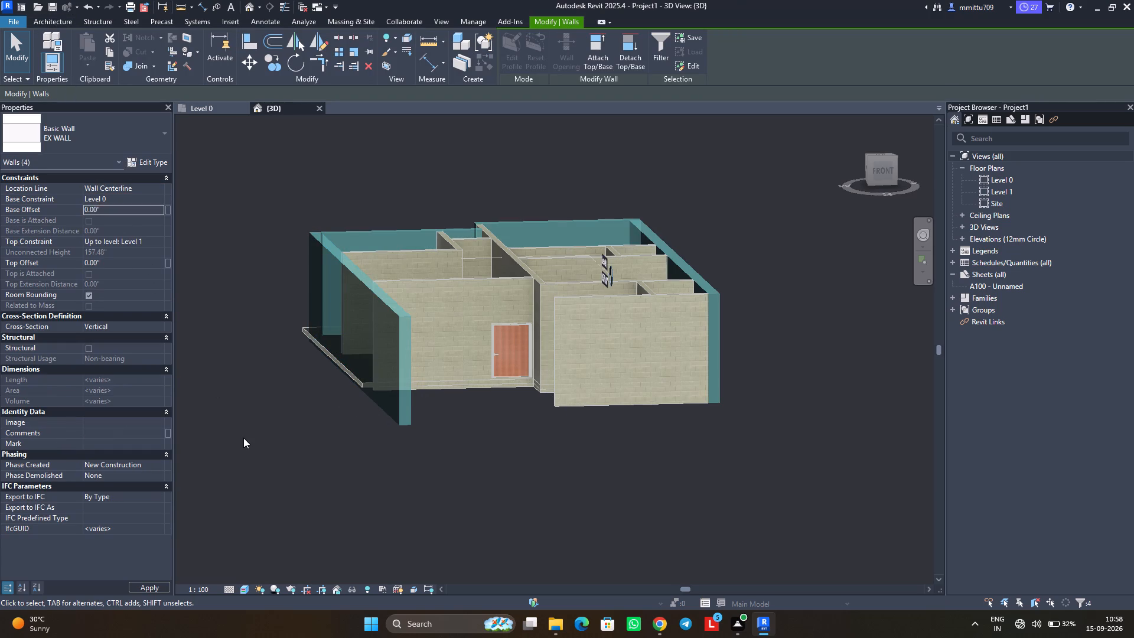
left_click(243, 437)
Set the base offset of all IN WALL interior walls to 0.
left_click(428, 282)
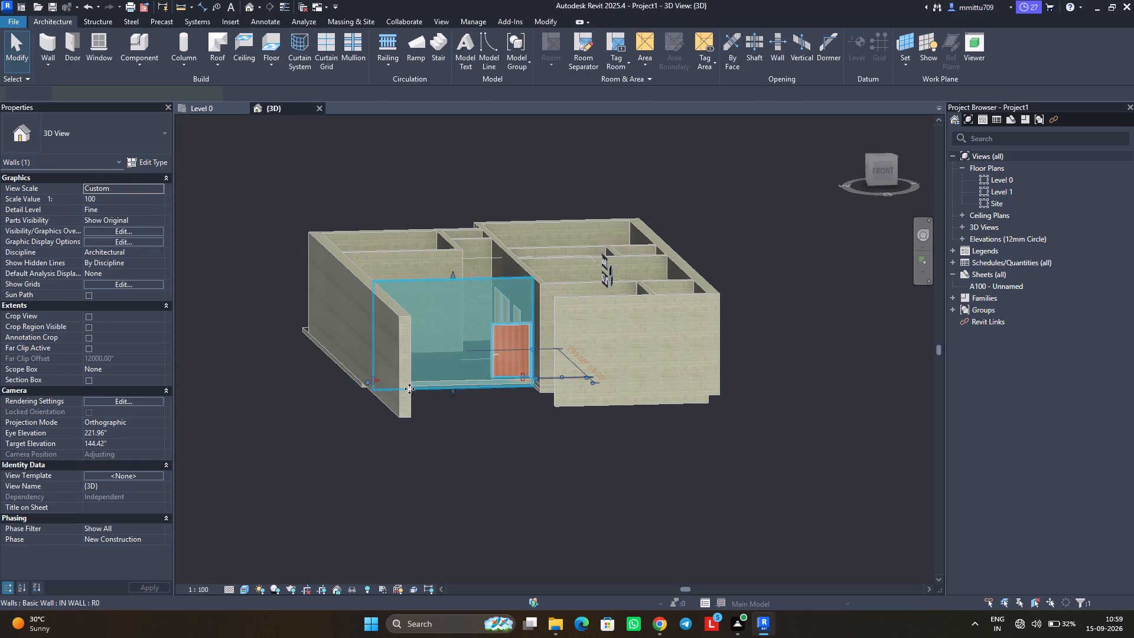
type("sa")
left_click(140, 210)
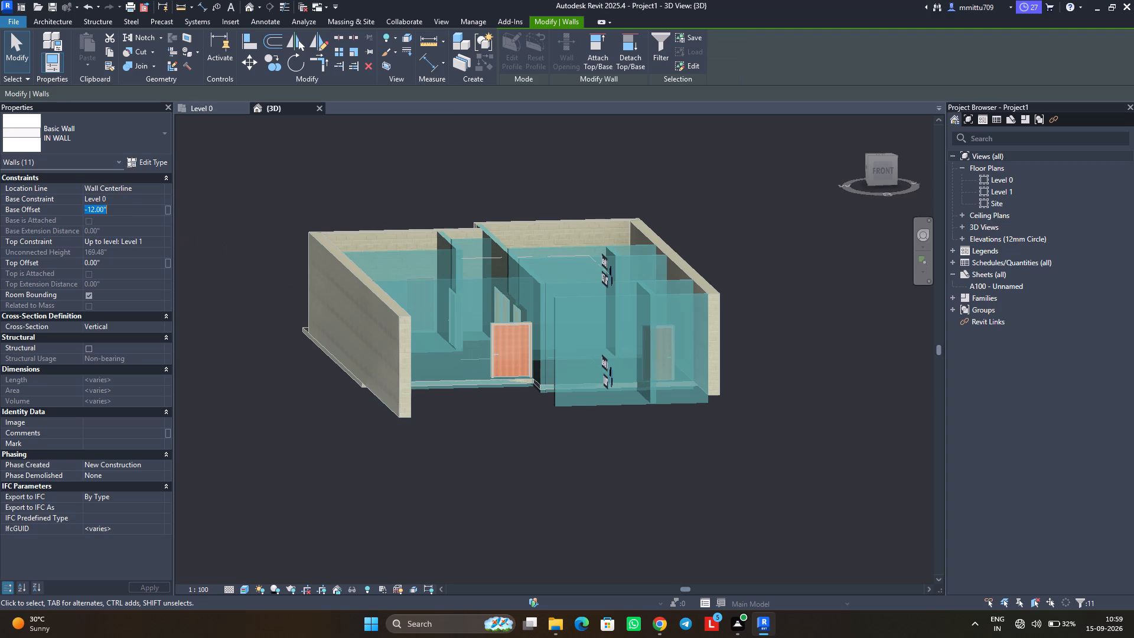
key("0")
left_click(327, 463)
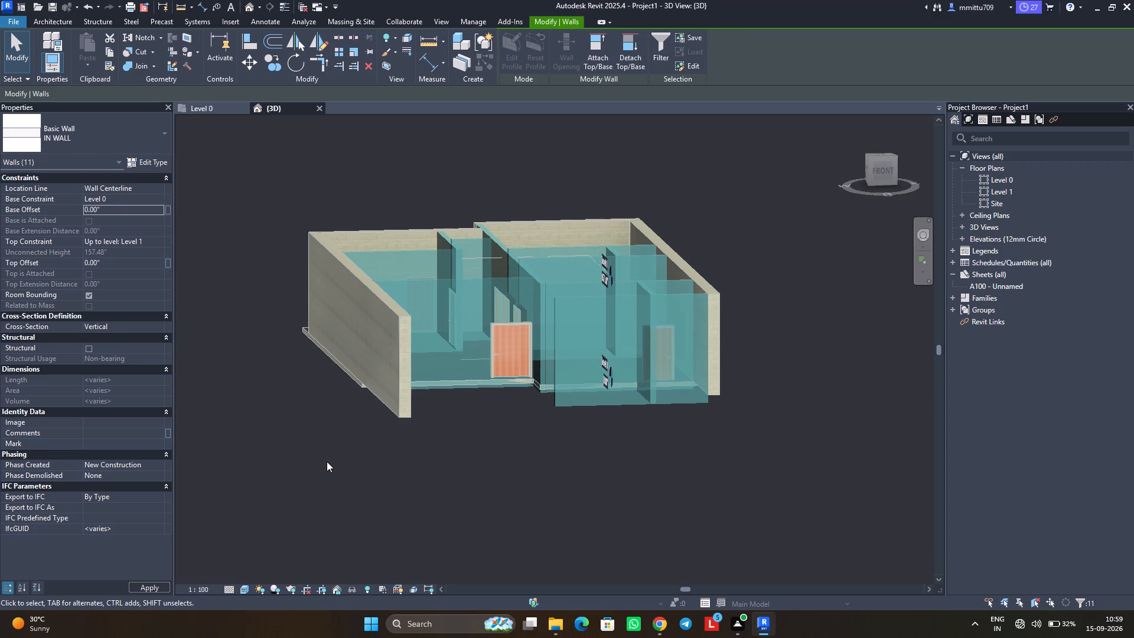
Edit the main floor slab's boundary on Level 0, moving the edge between hall and parking out to the parking's front edge.
middle_click_drag(304, 471, 350, 458, "shift")
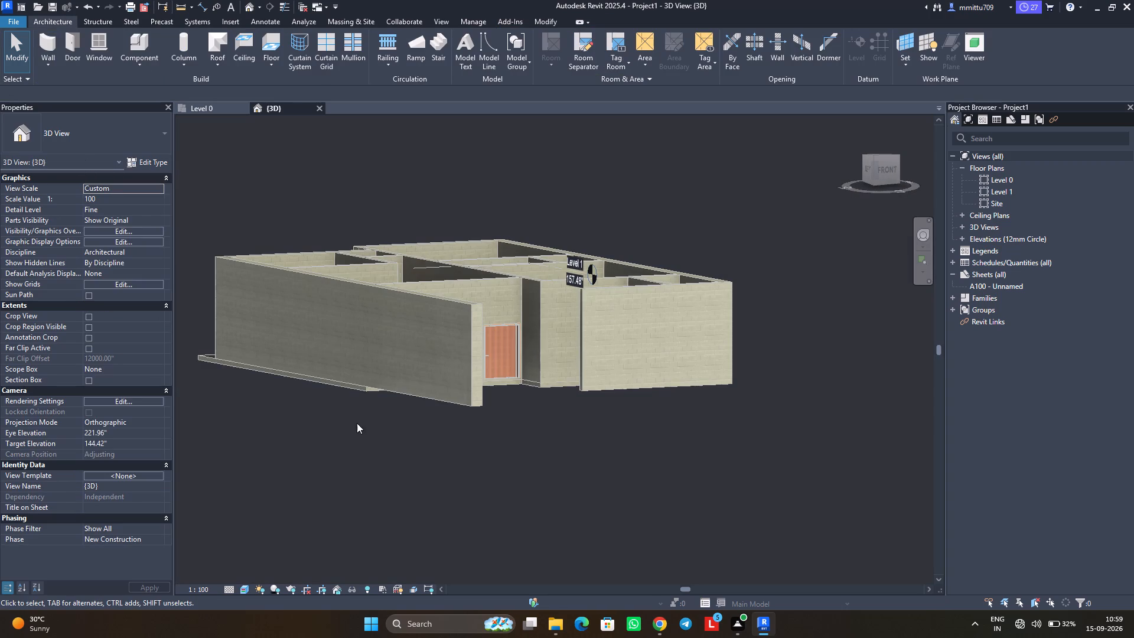
left_click(363, 391)
left_click(510, 41)
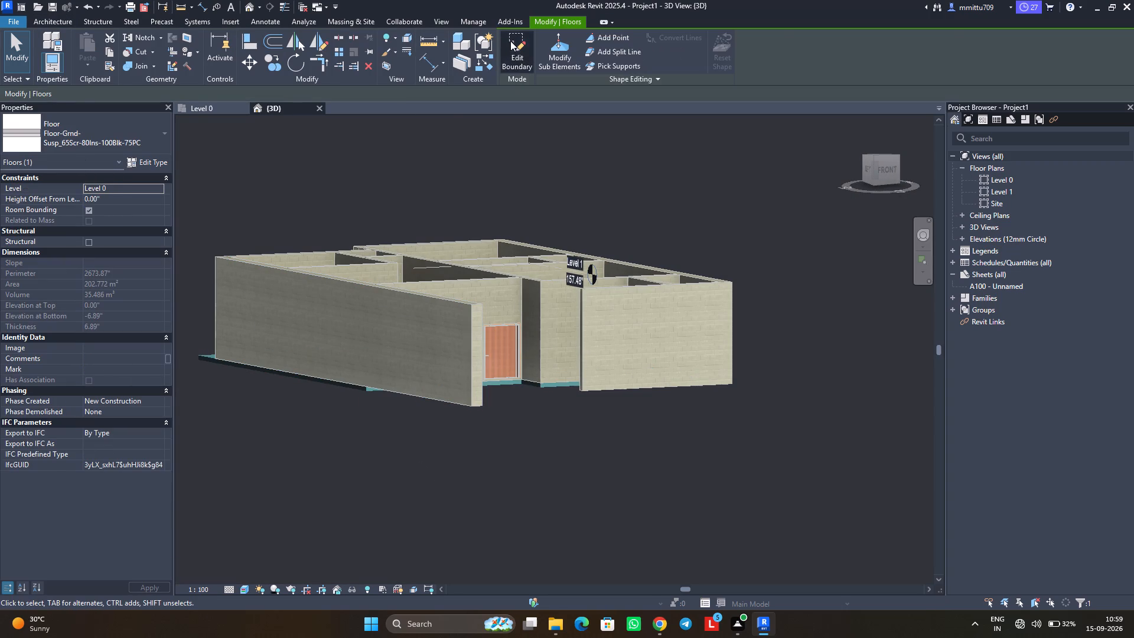
left_click(219, 106)
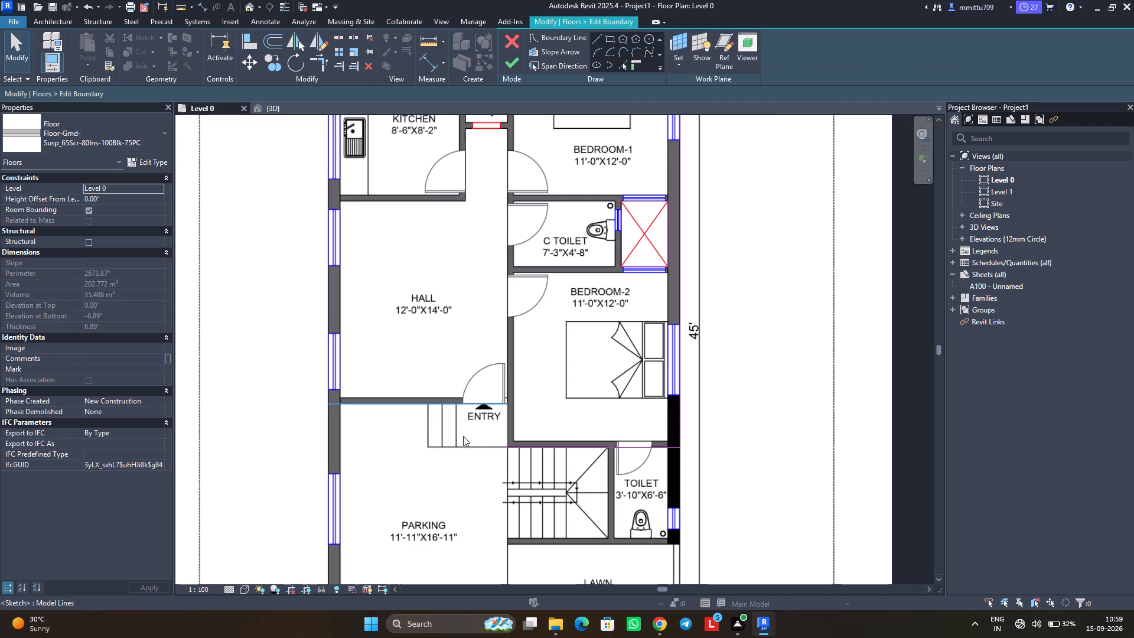
scroll(460, 425, "down", 4)
middle_click_drag(460, 411, 476, 359)
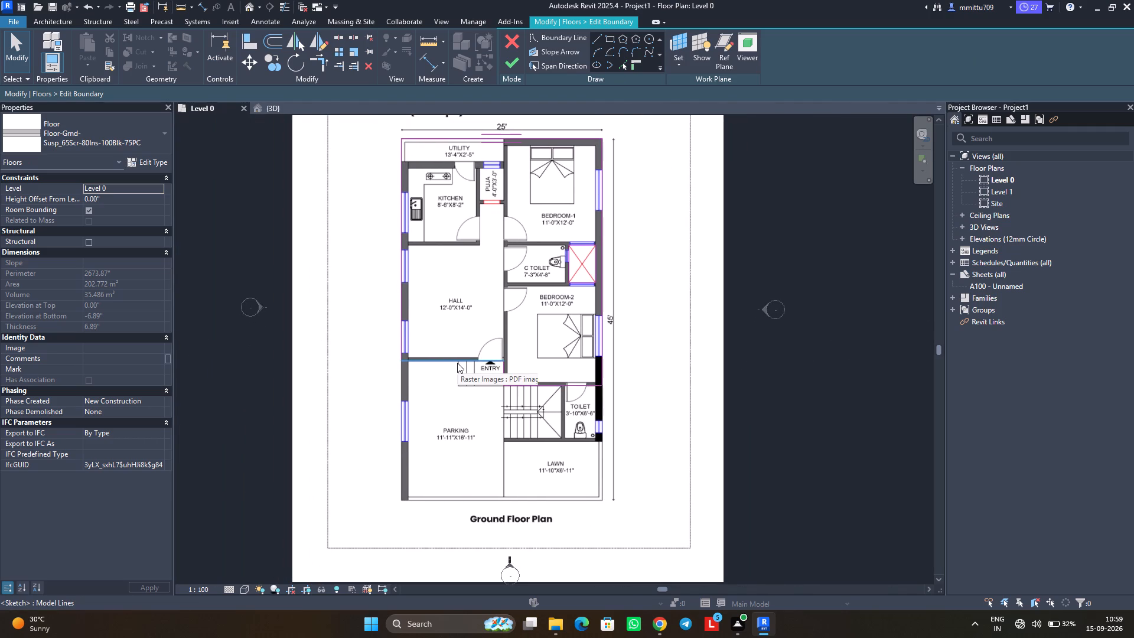
scroll(457, 363, "up", 2)
scroll(457, 363, "down", 1)
left_click(457, 363)
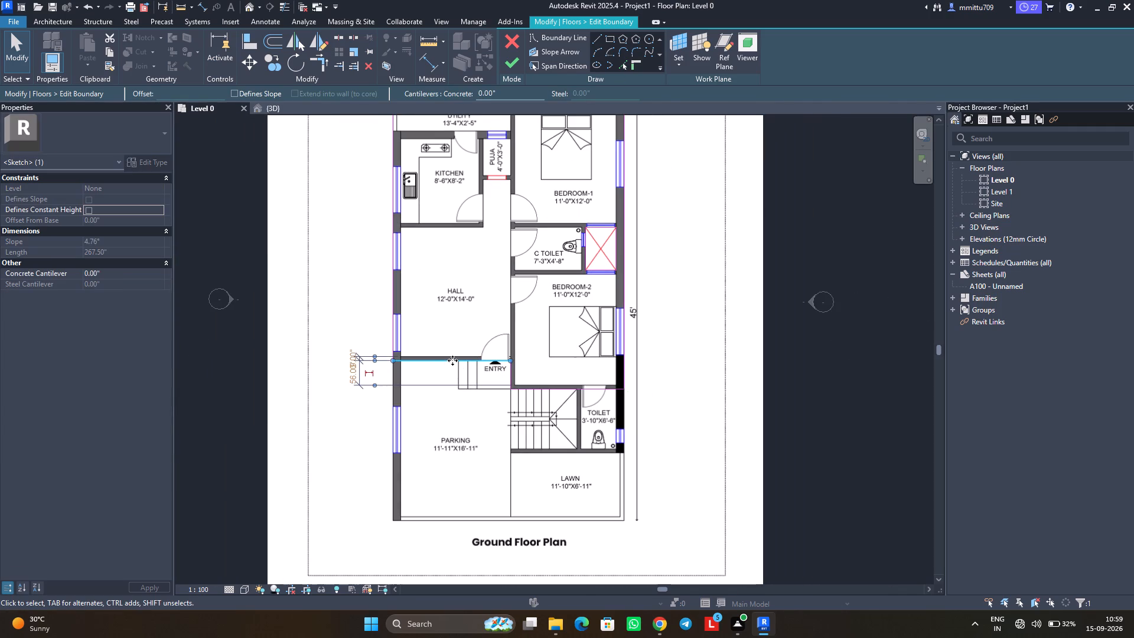
key("Escape")
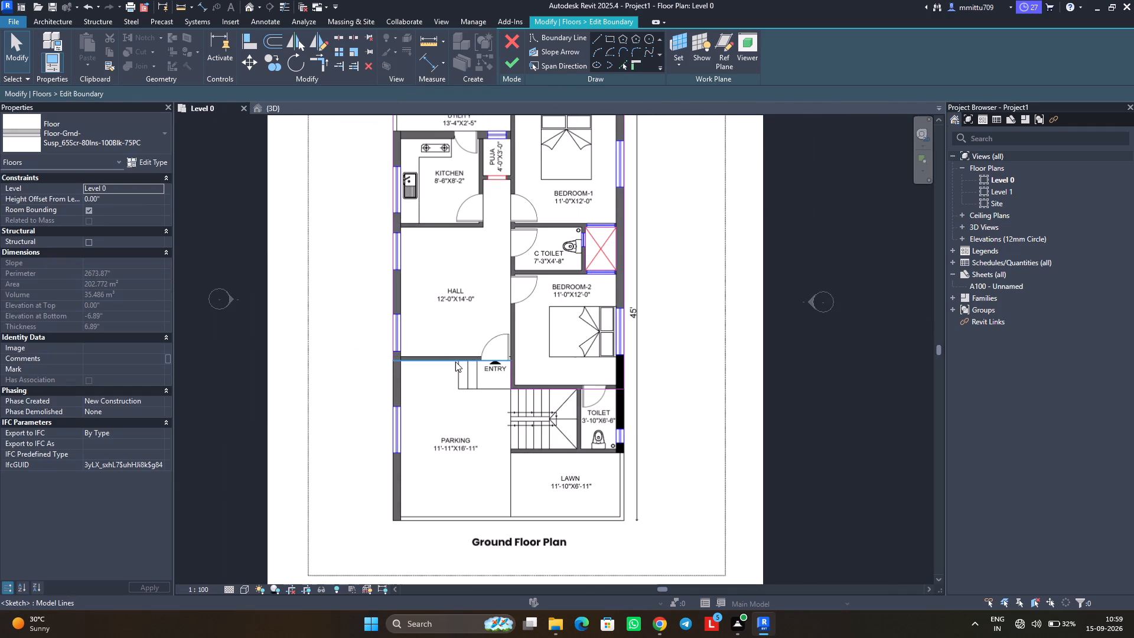
left_click(455, 361)
left_click_drag(455, 361, 472, 512)
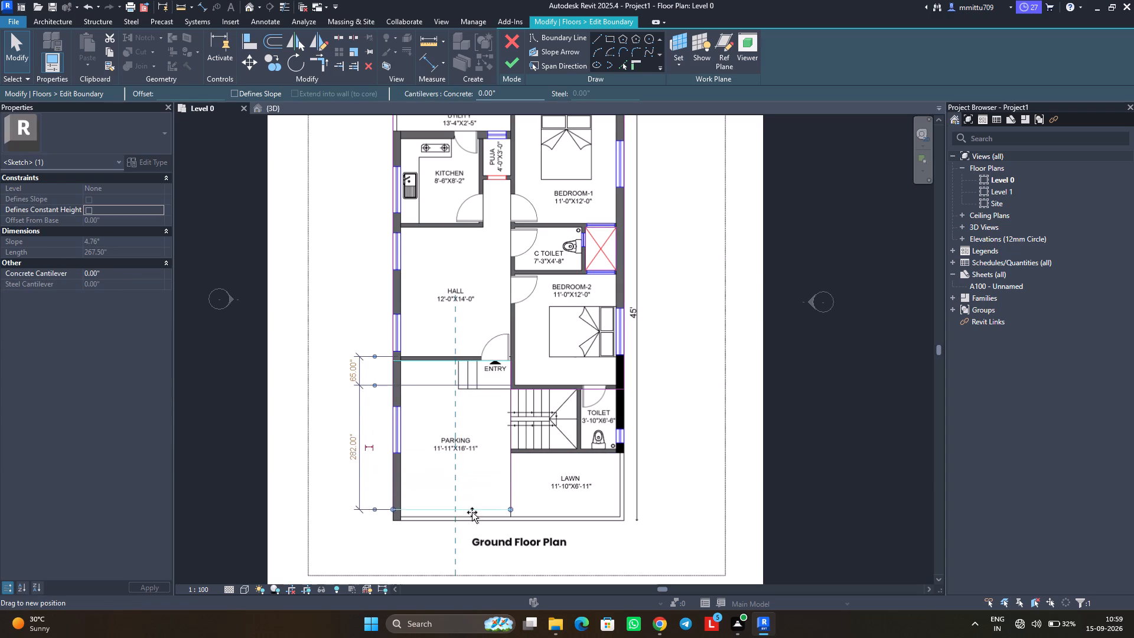
left_click_drag(472, 512, 472, 518)
left_click(467, 461)
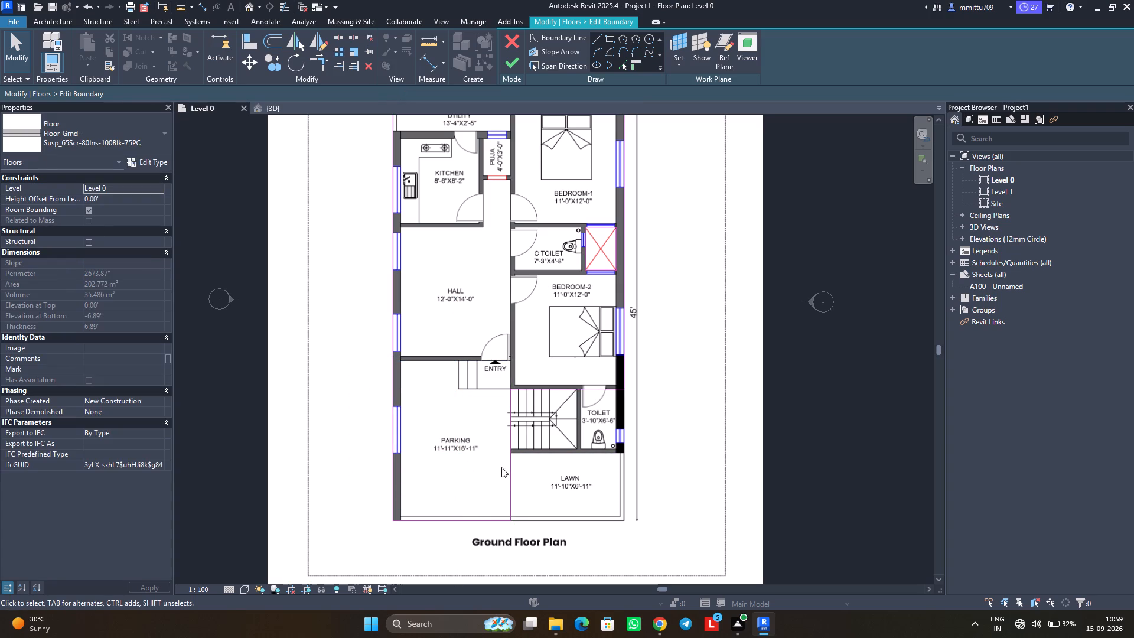
Move the boundary line between parking and lawn to the lawn's outer side edge, delete the too-short line and finish the floor boundary.
left_click(510, 463)
left_click_drag(510, 463, 615, 466)
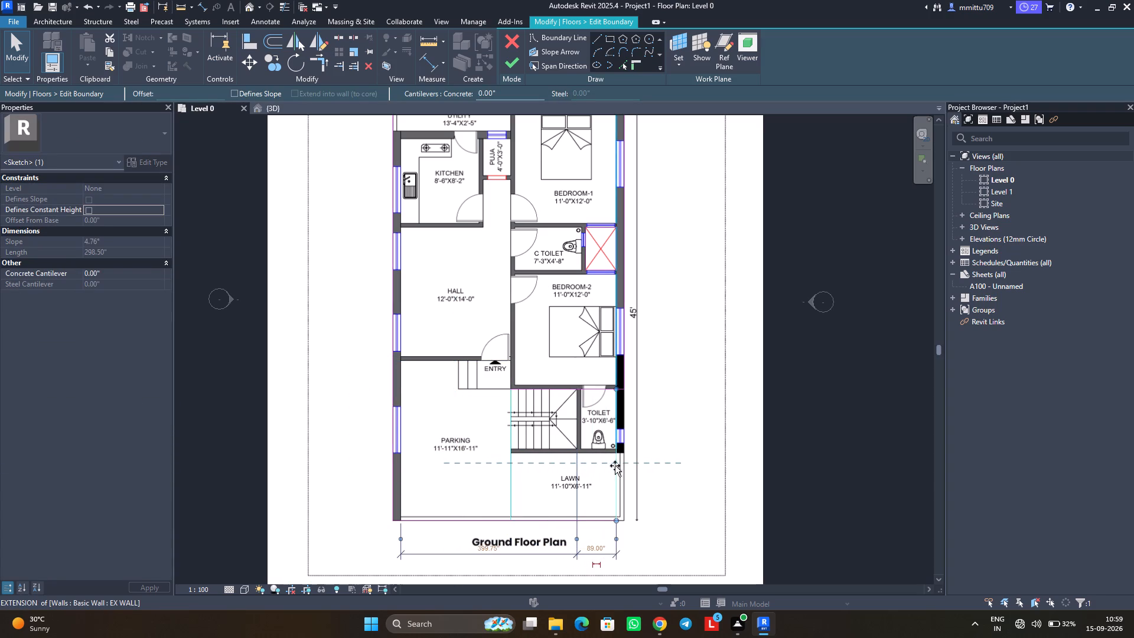
left_click_drag(615, 466, 623, 466)
left_click(682, 490)
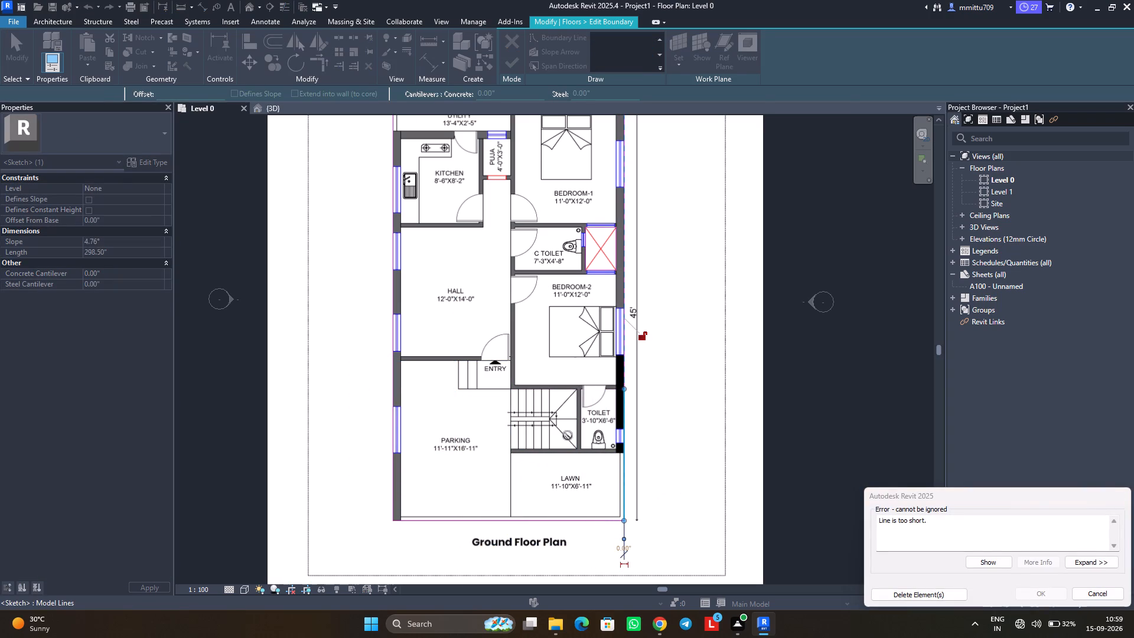
left_click(926, 591)
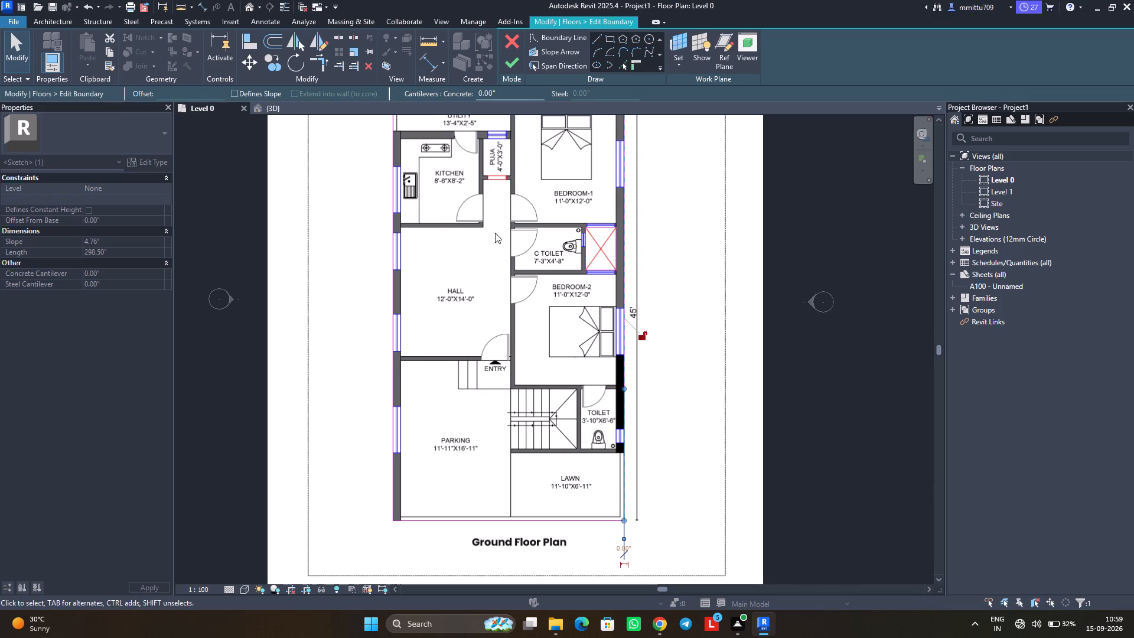
left_click(508, 59)
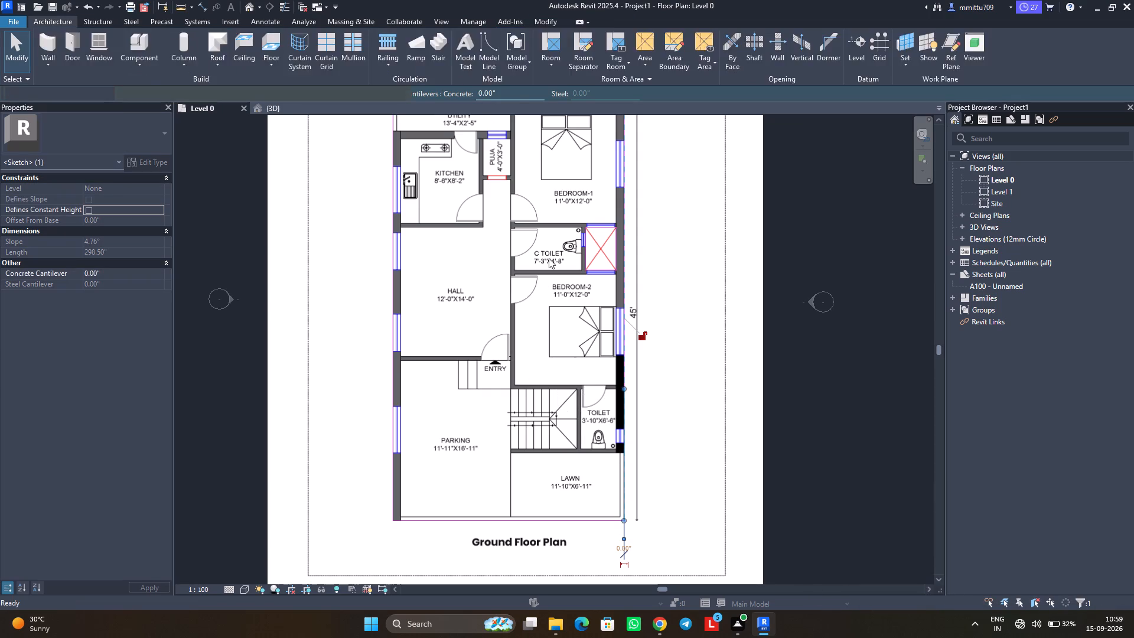
Examine the extended floor slab and the walls around the parking and lawn area from several angles in 3D, then return to Level 0.
left_click(281, 104)
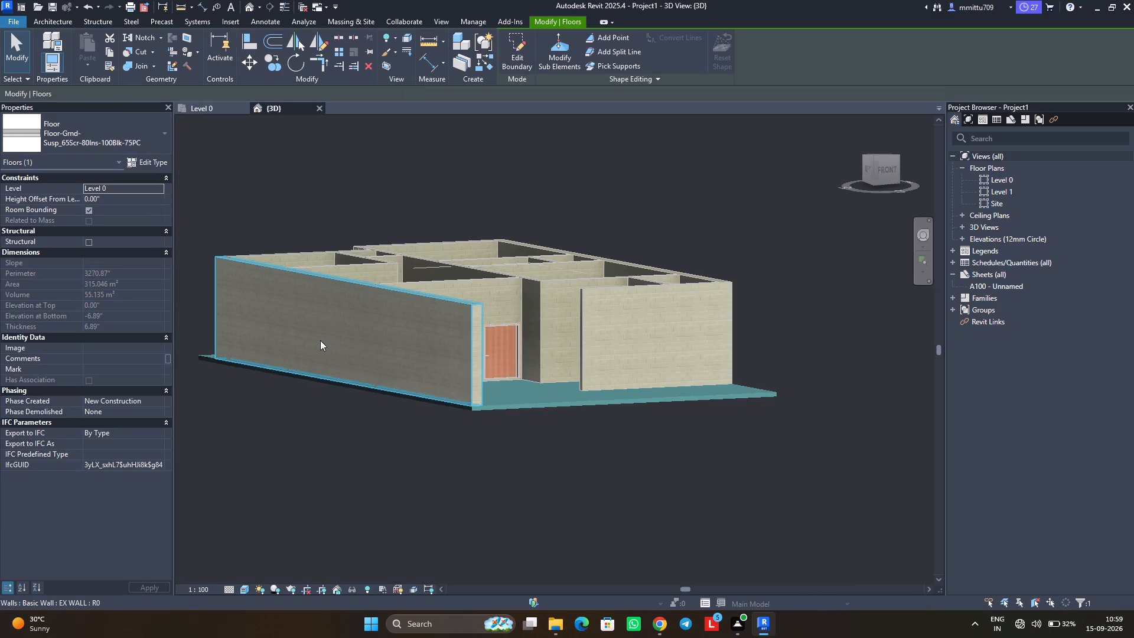
left_click(418, 466)
middle_click_drag(559, 373, 487, 415)
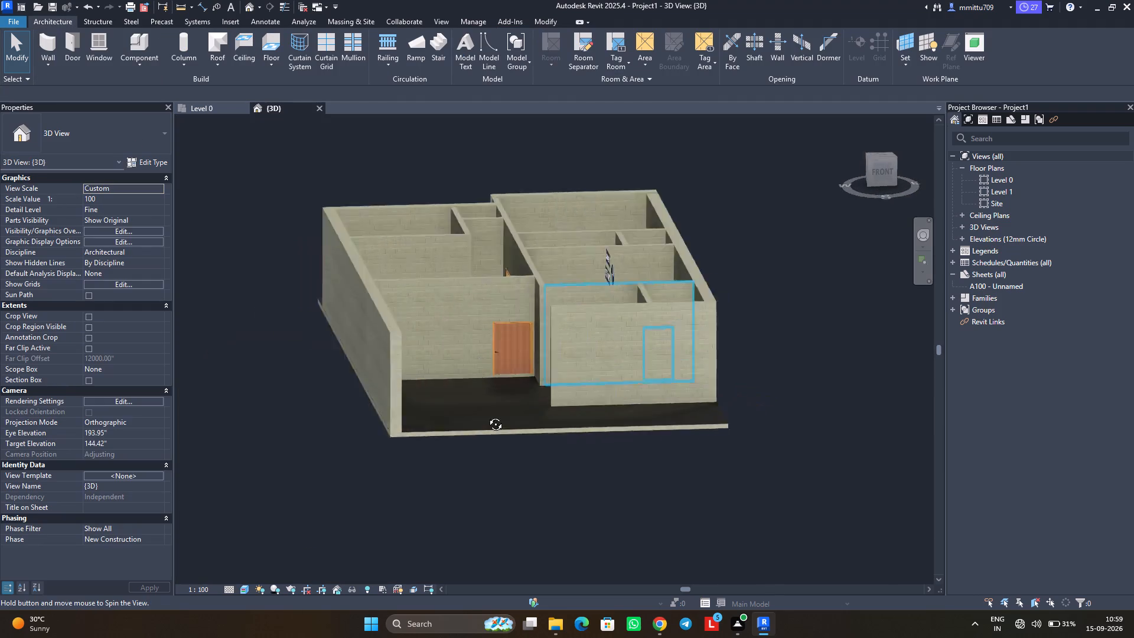
middle_click_drag(487, 415, 434, 447)
middle_click_drag(447, 410, 487, 562, "shift")
middle_click_drag(557, 512, 553, 562, "shift")
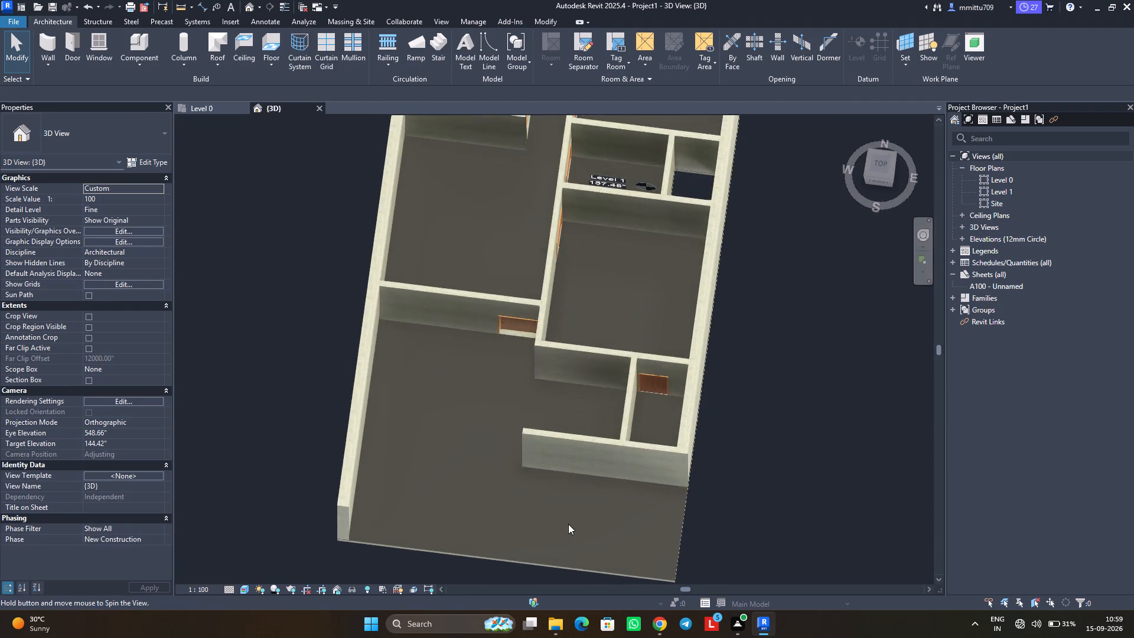
middle_click_drag(604, 323, 646, 272, "shift")
scroll(613, 411, "down", 1)
middle_click_drag(610, 403, 618, 323, "shift")
scroll(618, 323, "up", 1, "shift")
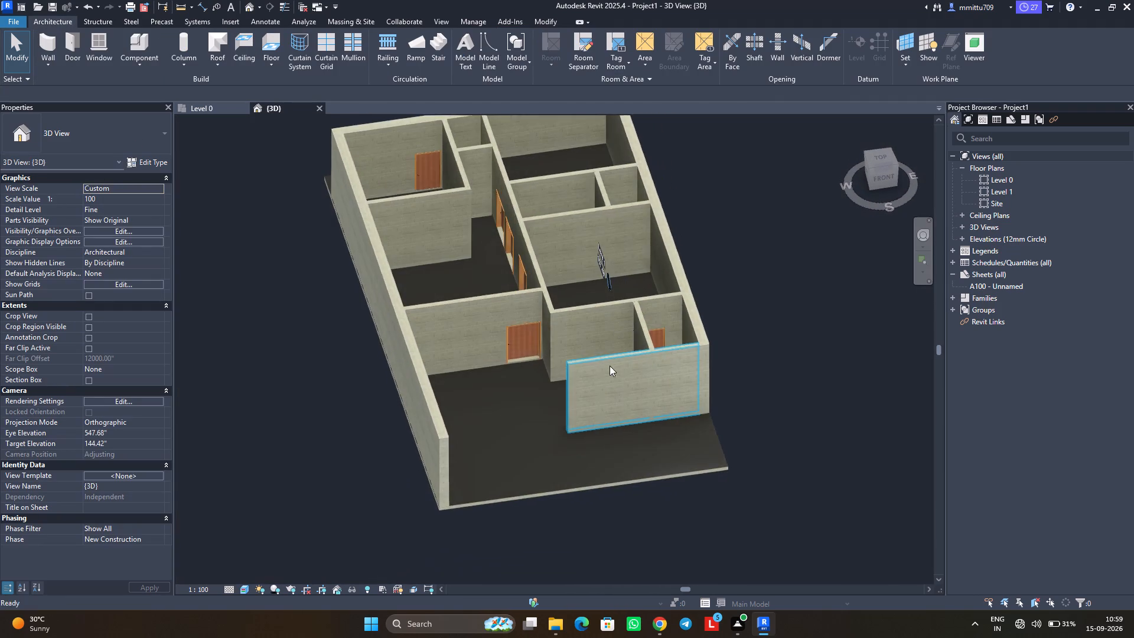
middle_click_drag(542, 397, 530, 330, "shift")
middle_click_drag(467, 321, 607, 276, "shift")
middle_click_drag(452, 347, 558, 331, "shift")
middle_click_drag(395, 336, 449, 386, "shift")
middle_click_drag(612, 427, 506, 422, "shift")
middle_click_drag(594, 412, 510, 423, "shift")
middle_click_drag(621, 401, 497, 421, "shift")
middle_click_drag(476, 406, 607, 383)
middle_click_drag(623, 382, 549, 383, "shift")
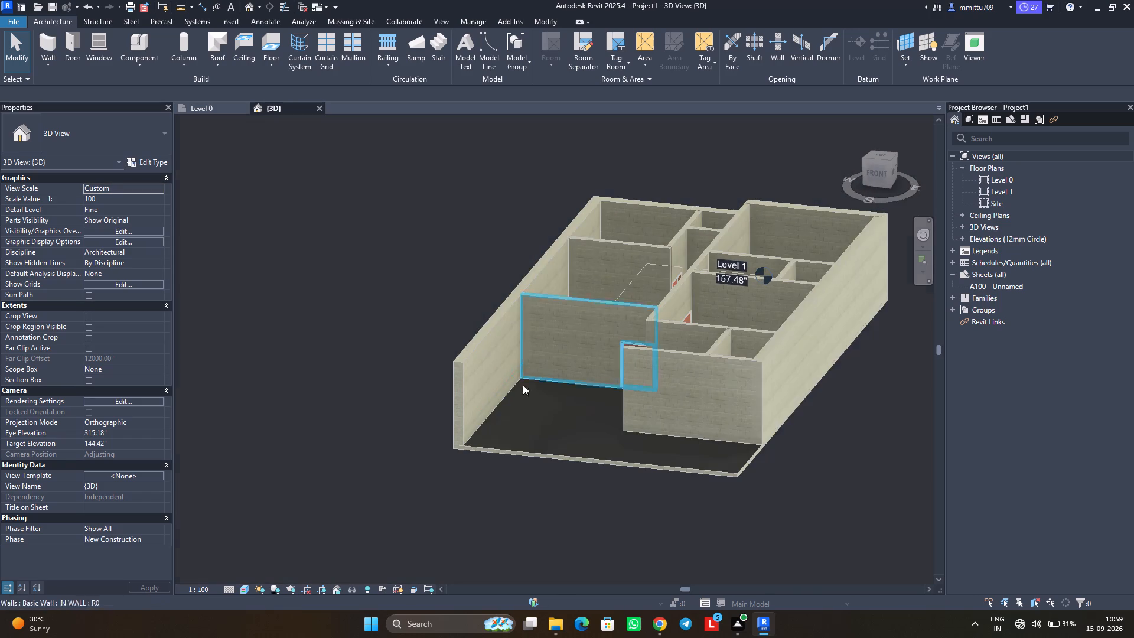
middle_click_drag(786, 444, 705, 461)
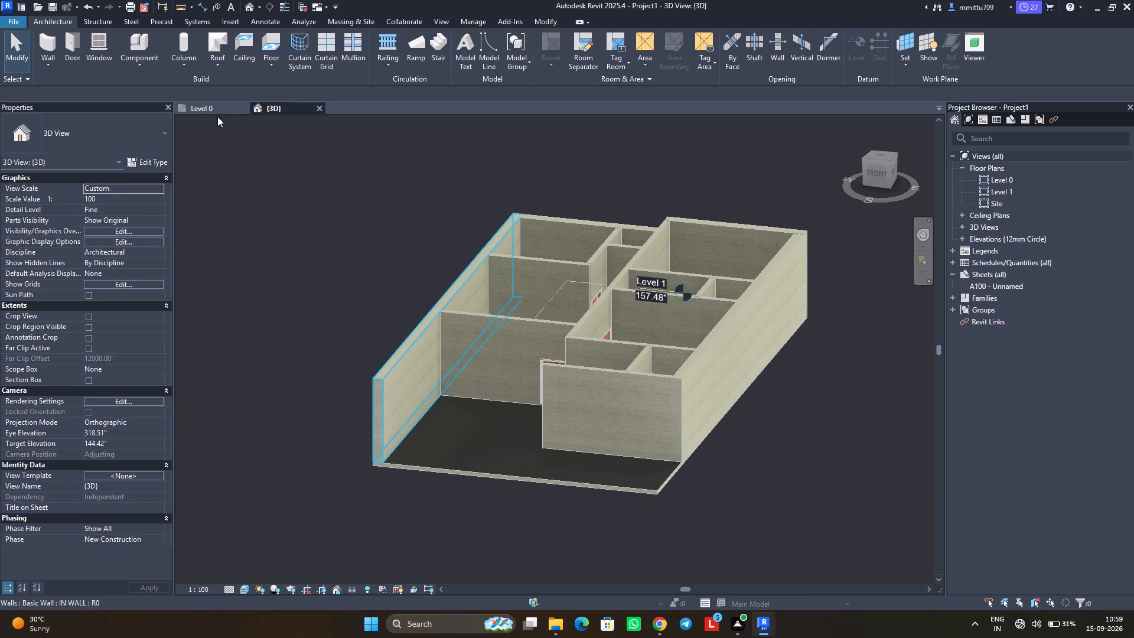
left_click(213, 104)
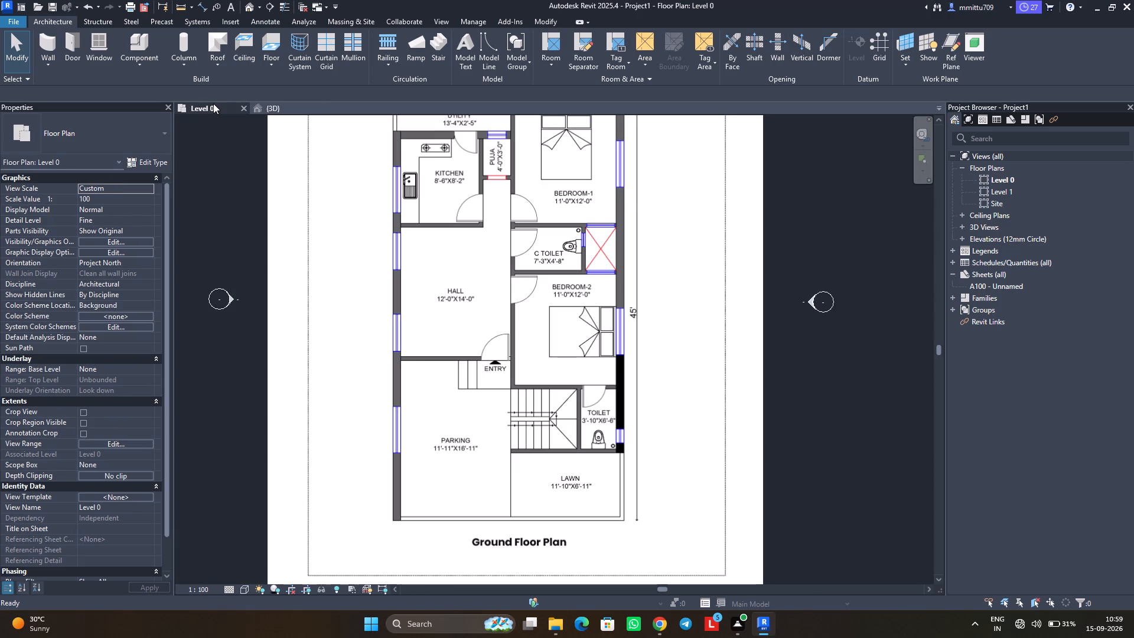
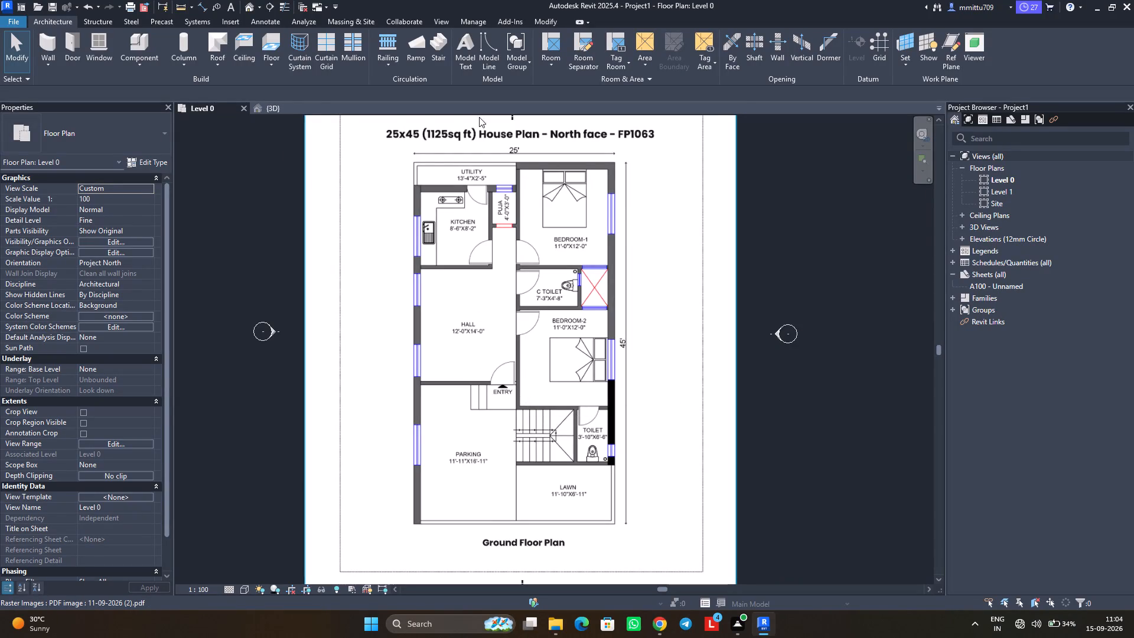
Inspect the house model in the 3D view and return to the Level 0 floor plan.
left_click(296, 106)
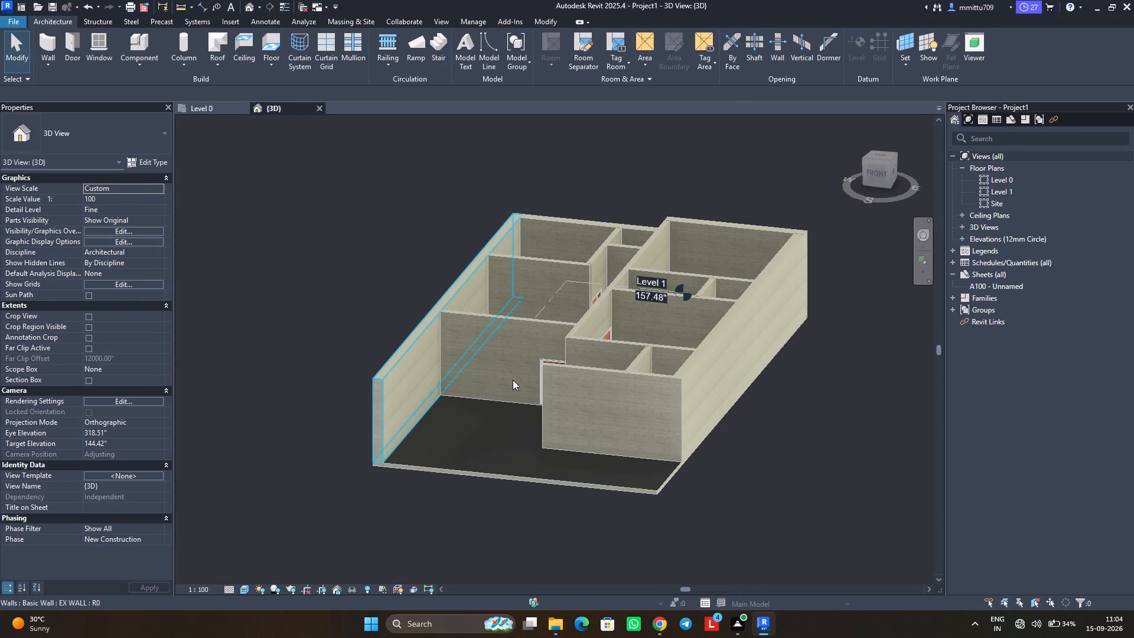
middle_click_drag(483, 406, 562, 414)
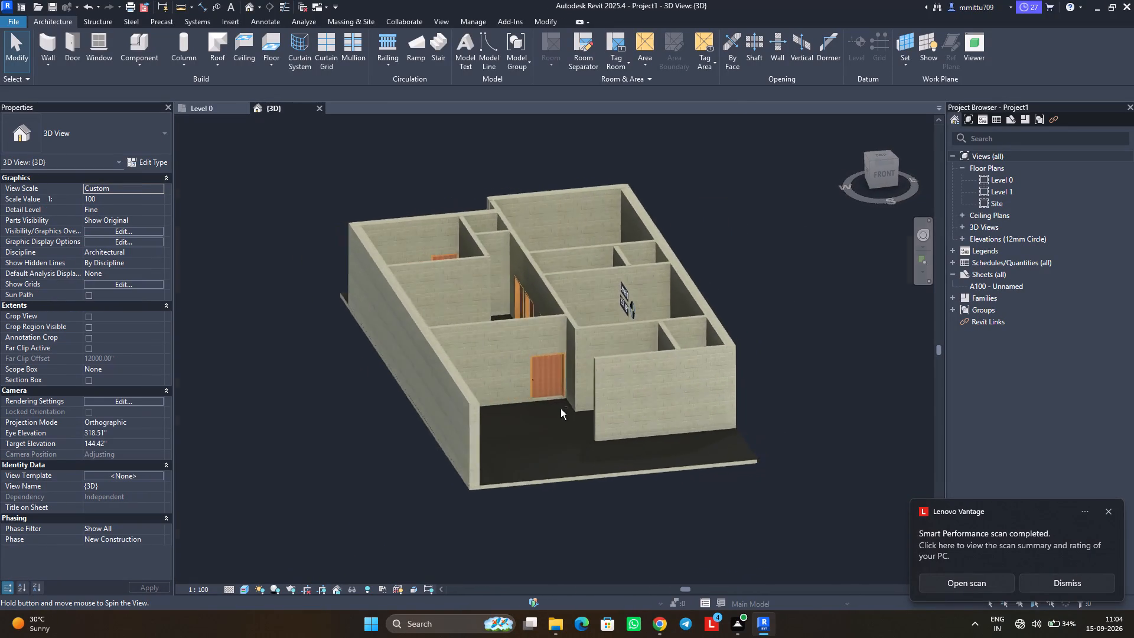
left_click(223, 108)
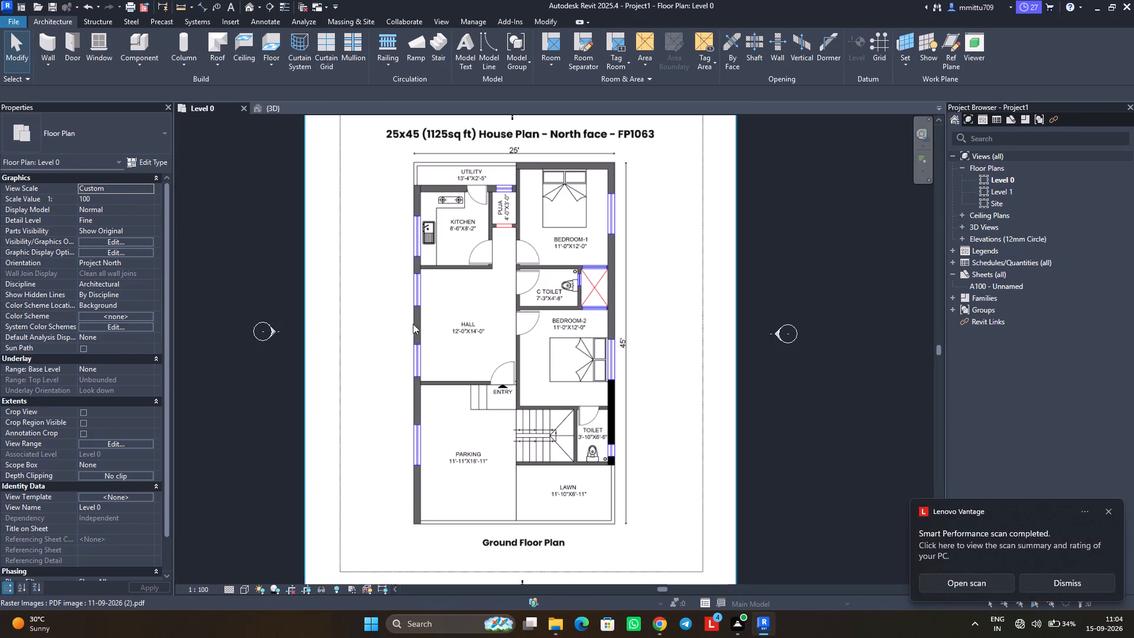
scroll(520, 436, "down", 1)
scroll(520, 437, "up", 1)
scroll(521, 437, "down", 1)
scroll(522, 437, "up", 1)
scroll(525, 441, "down", 1)
scroll(526, 441, "up", 1)
scroll(529, 441, "down", 1)
scroll(529, 441, "up", 1)
scroll(529, 441, "down", 1)
scroll(529, 441, "up", 2)
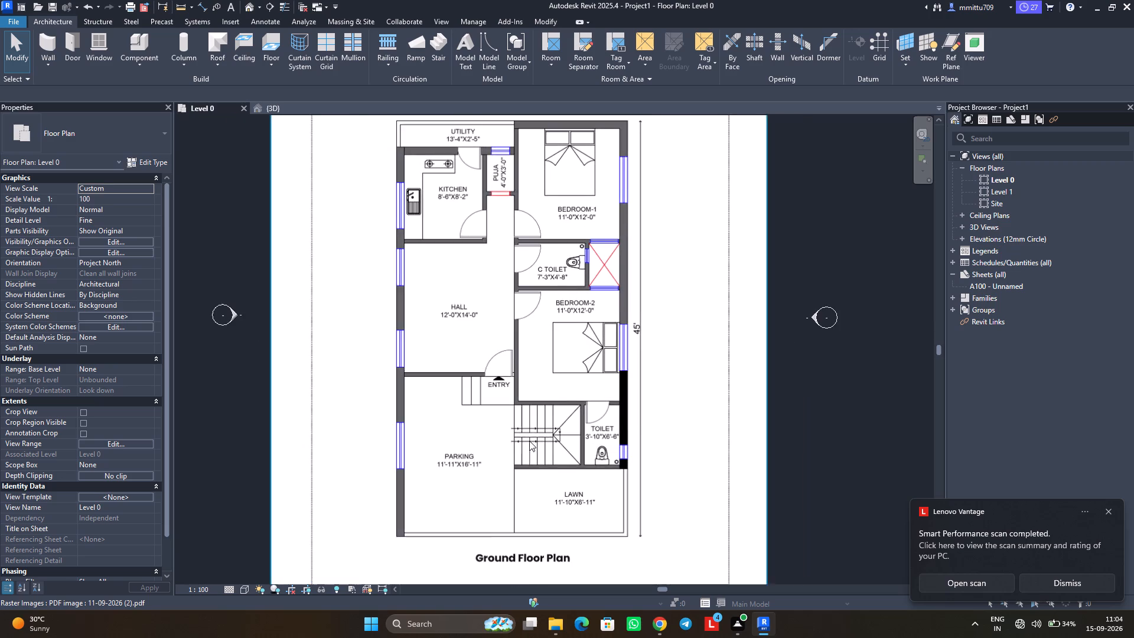
Start a sketched stair run and draw a rectangular boundary about 136" deep around the staircase beside the toilet.
scroll(529, 441, "up", 8)
scroll(529, 441, "down", 2)
scroll(529, 441, "up", 1)
middle_click_drag(530, 443, 508, 456)
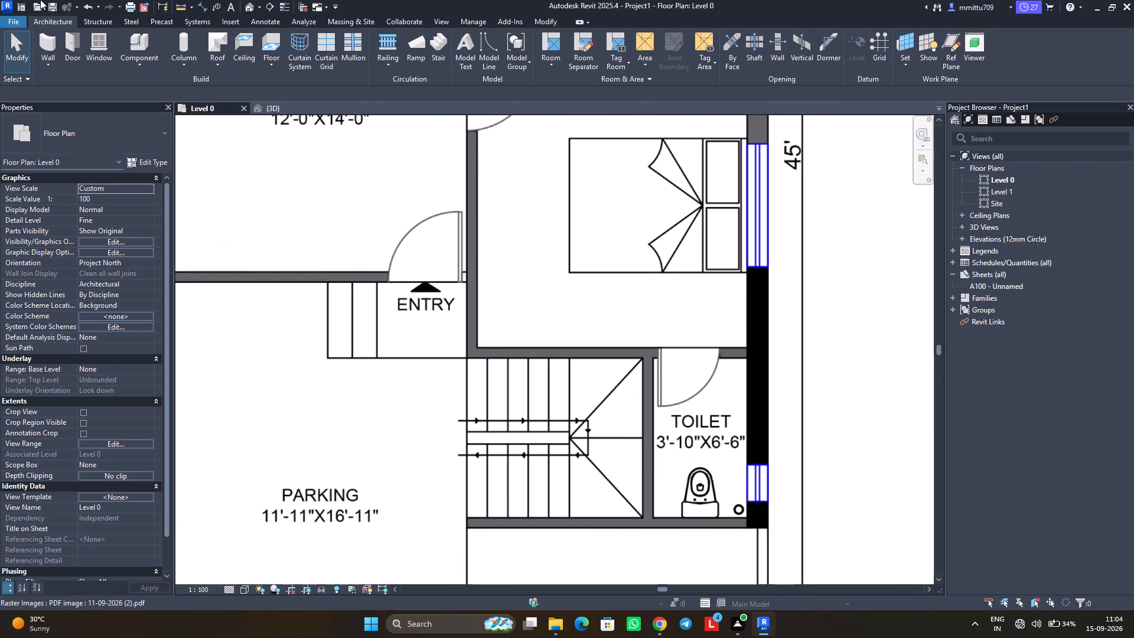
left_click(100, 24)
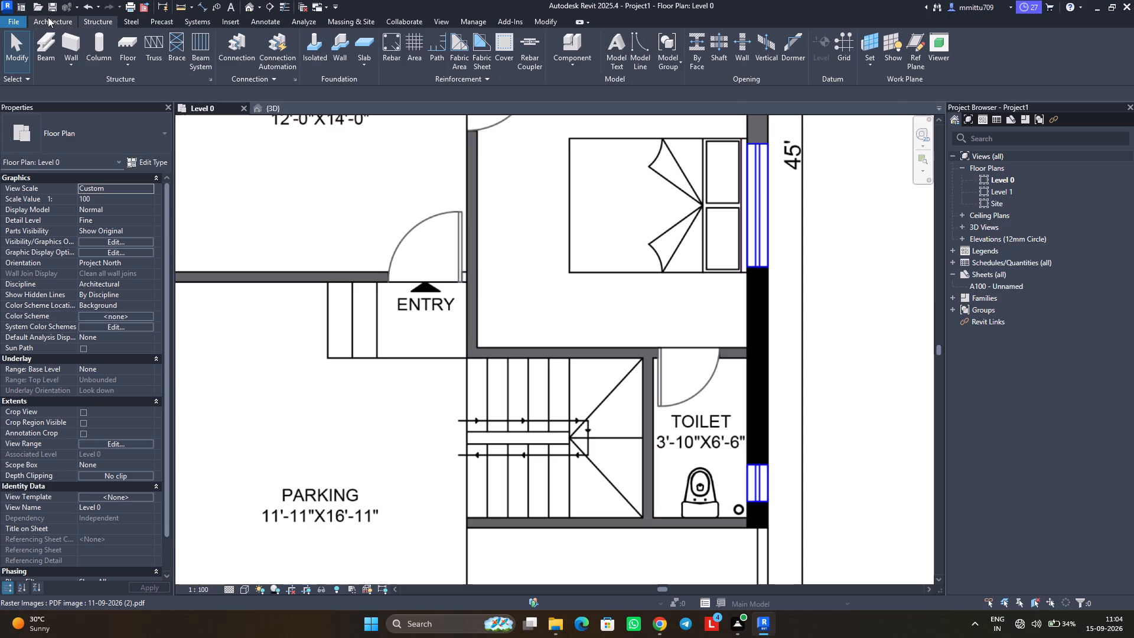
left_click(48, 17)
left_click(433, 41)
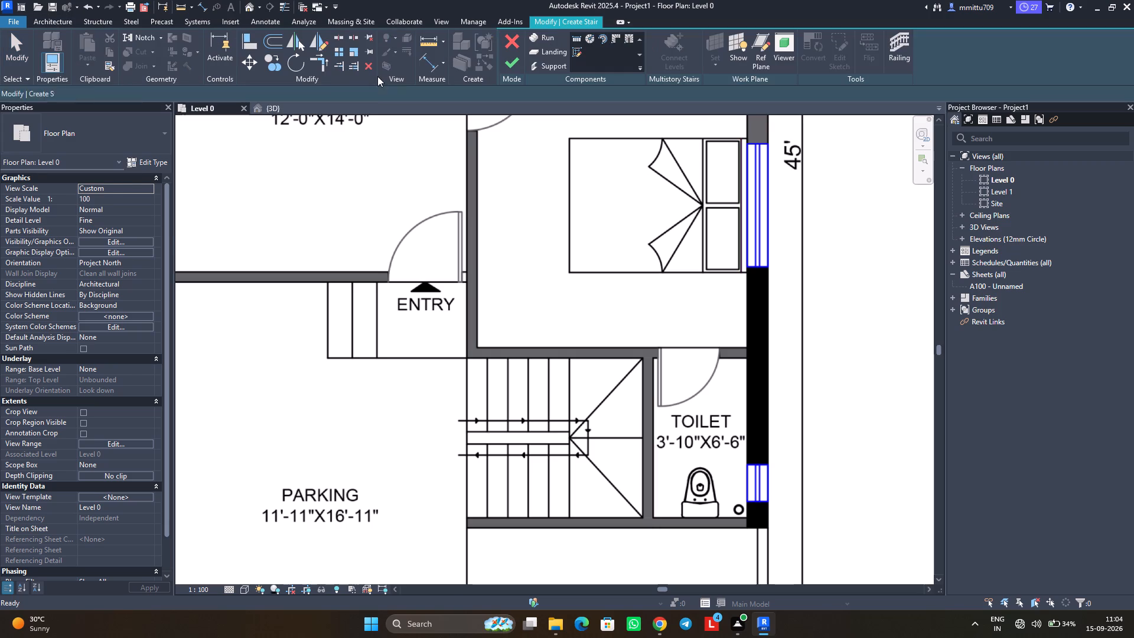
left_click(579, 53)
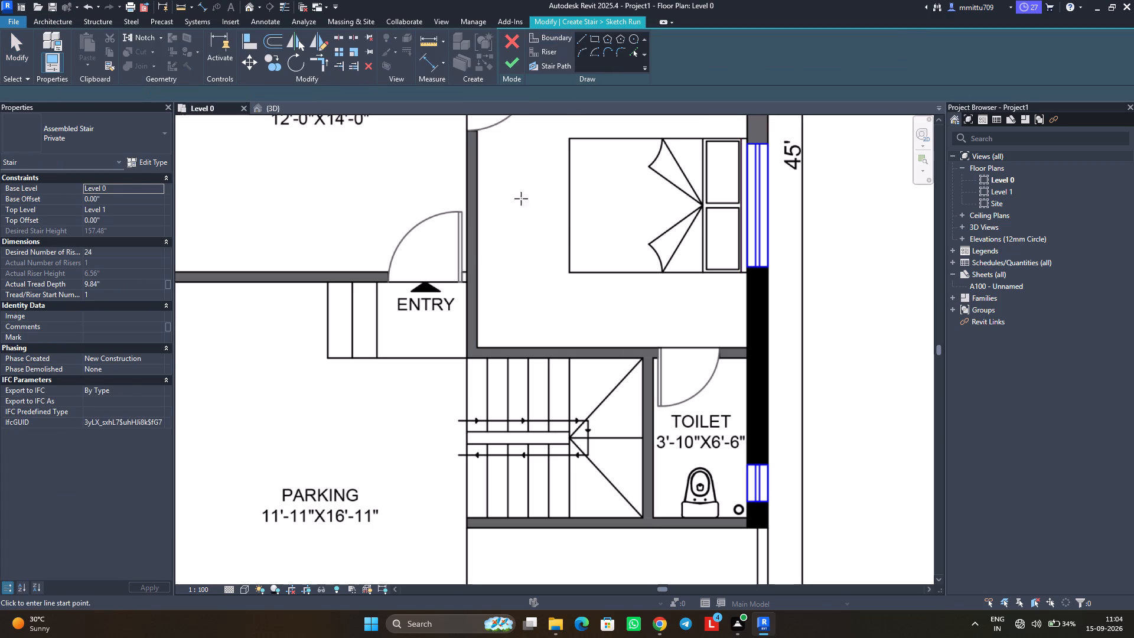
left_click(593, 39)
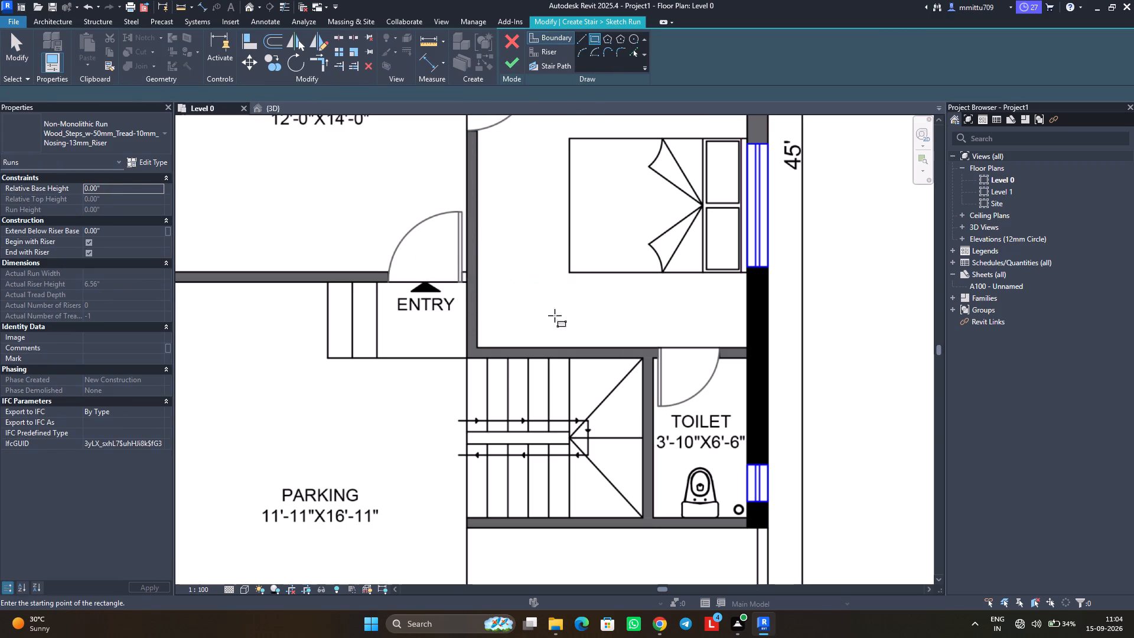
left_click(464, 359)
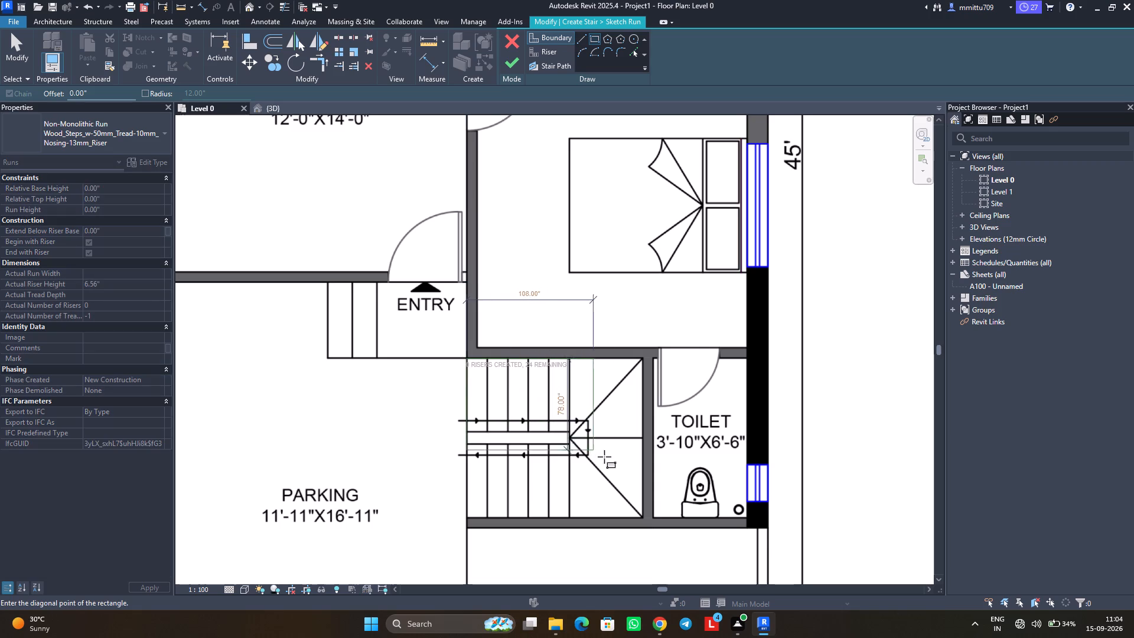
left_click(643, 514)
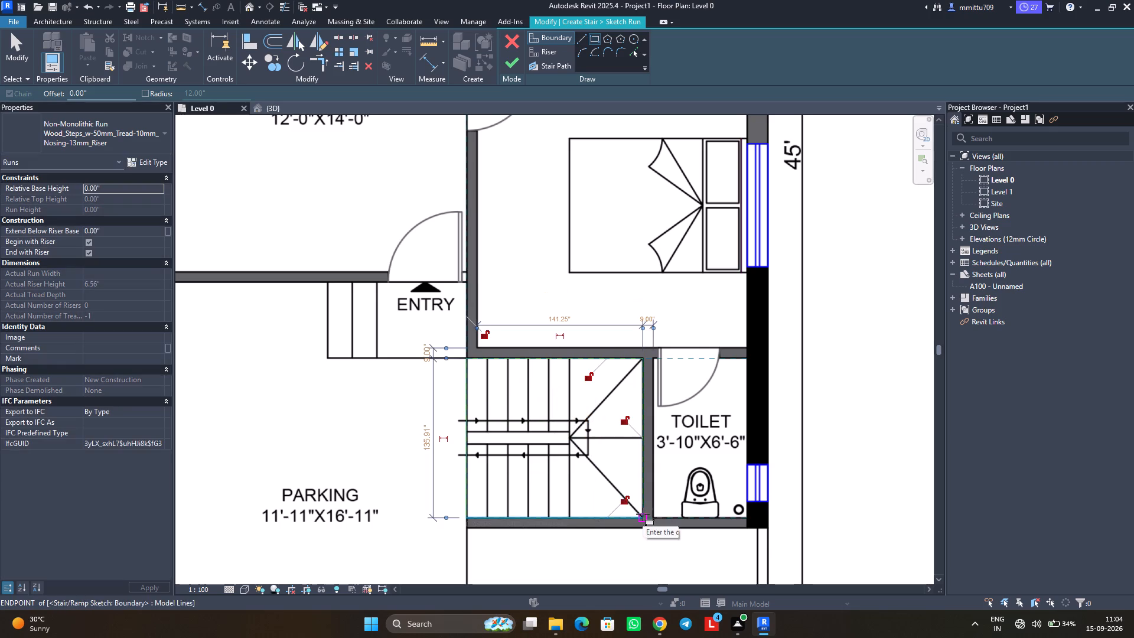
Outline the gap between the two stair flights with boundary lines, about 87" long and 10" wide, from the parking-side edge.
left_click(579, 40)
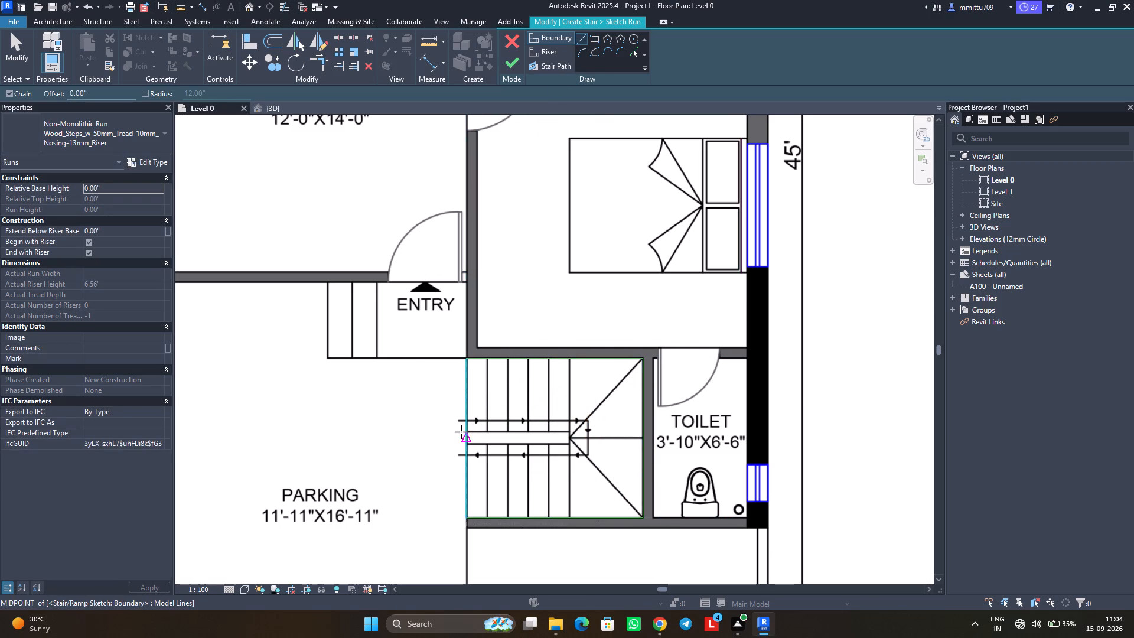
scroll(462, 431, "down", 1)
scroll(462, 431, "up", 1)
scroll(462, 431, "down", 1)
scroll(462, 431, "up", 7)
scroll(464, 431, "down", 1)
scroll(464, 431, "up", 1)
scroll(464, 431, "down", 1)
scroll(464, 431, "up", 1)
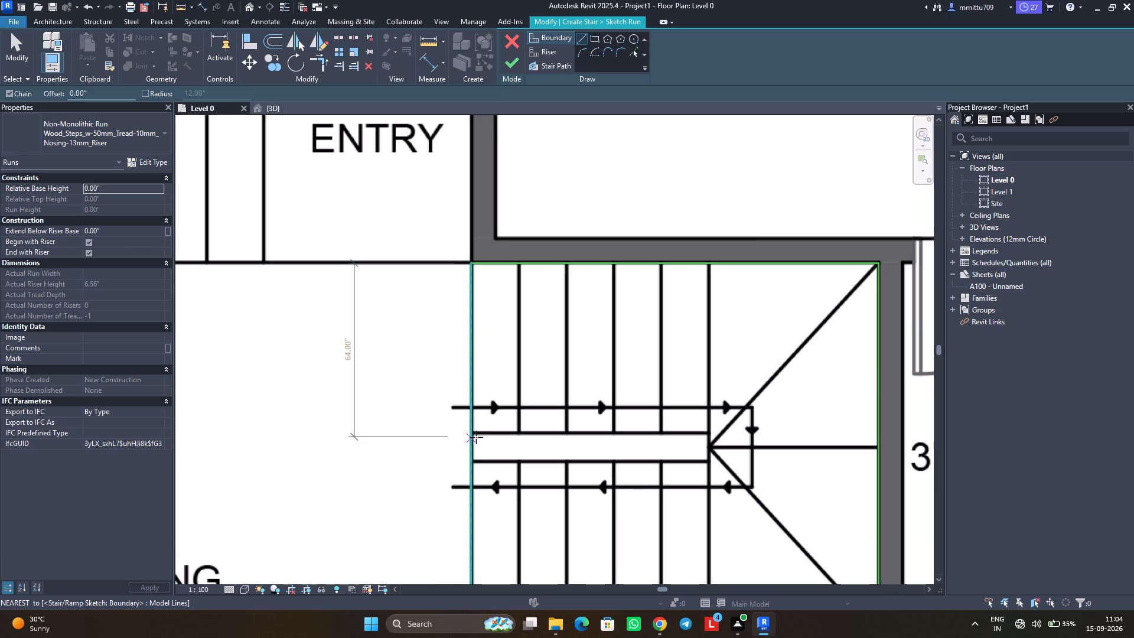
left_click(472, 433)
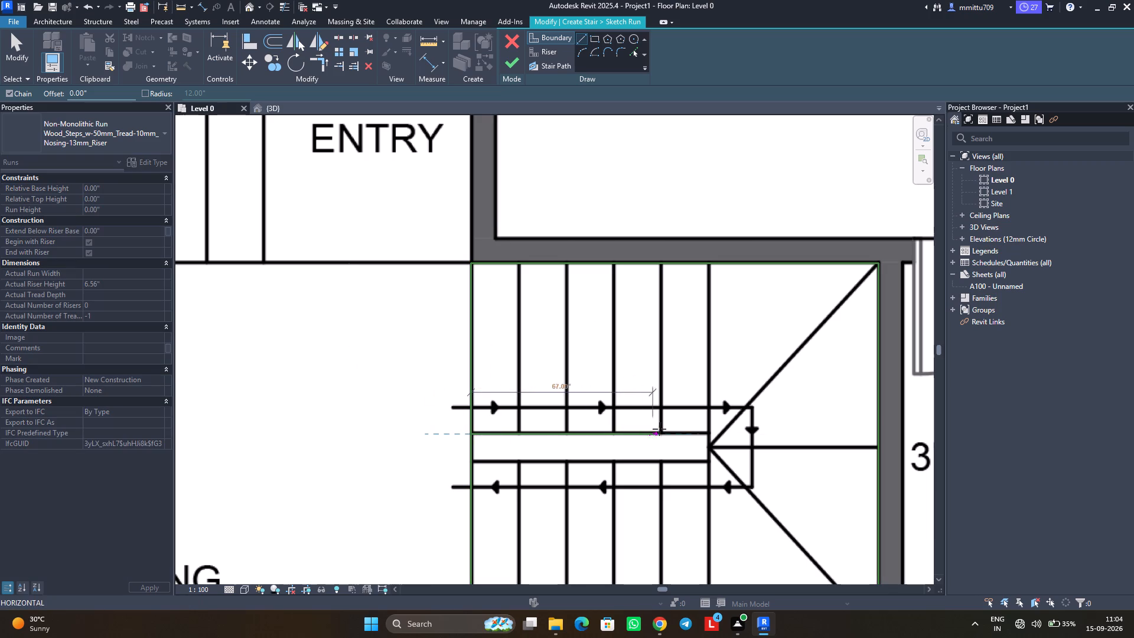
left_click(708, 434)
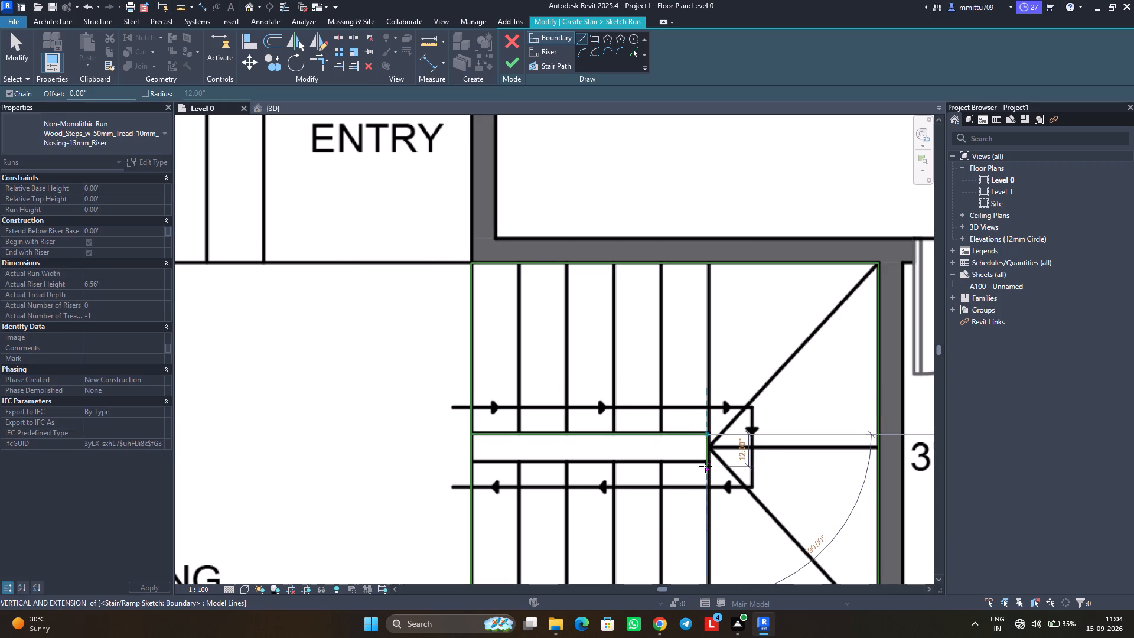
left_click(706, 461)
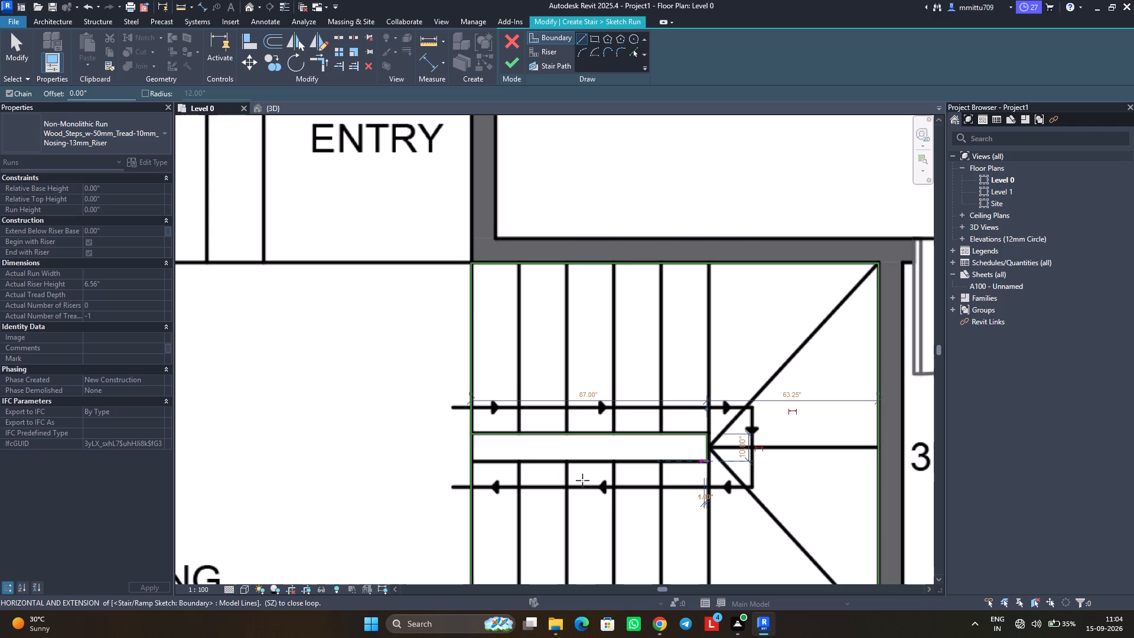
left_click(472, 465)
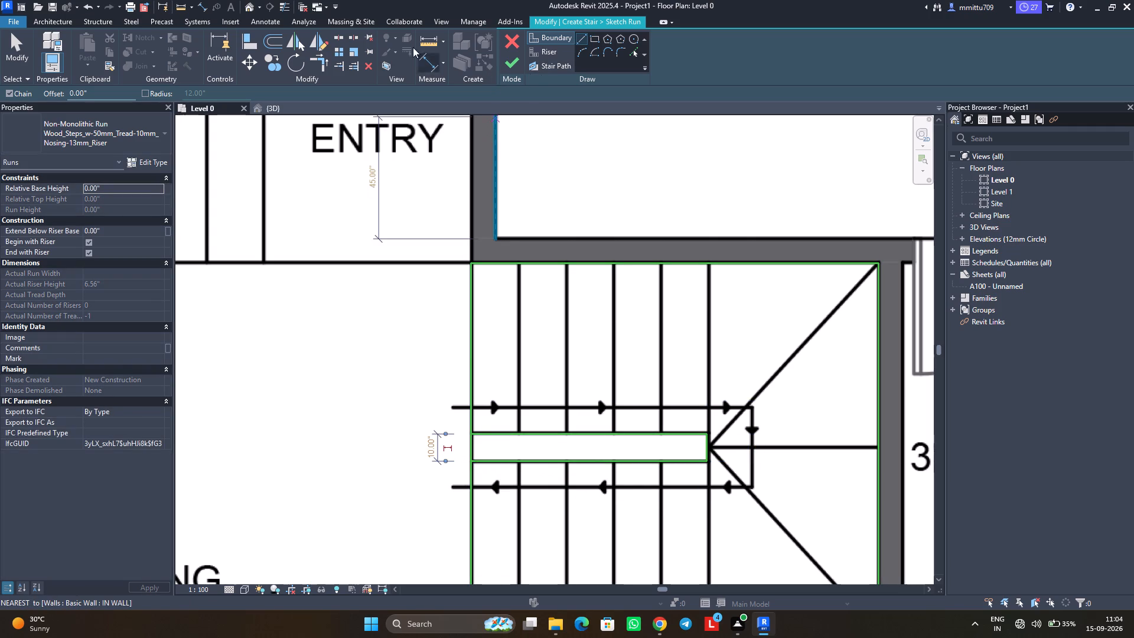
Split the stair boundary's parking-side edge at both ends of the gap and delete the short segment between them.
left_click(342, 36)
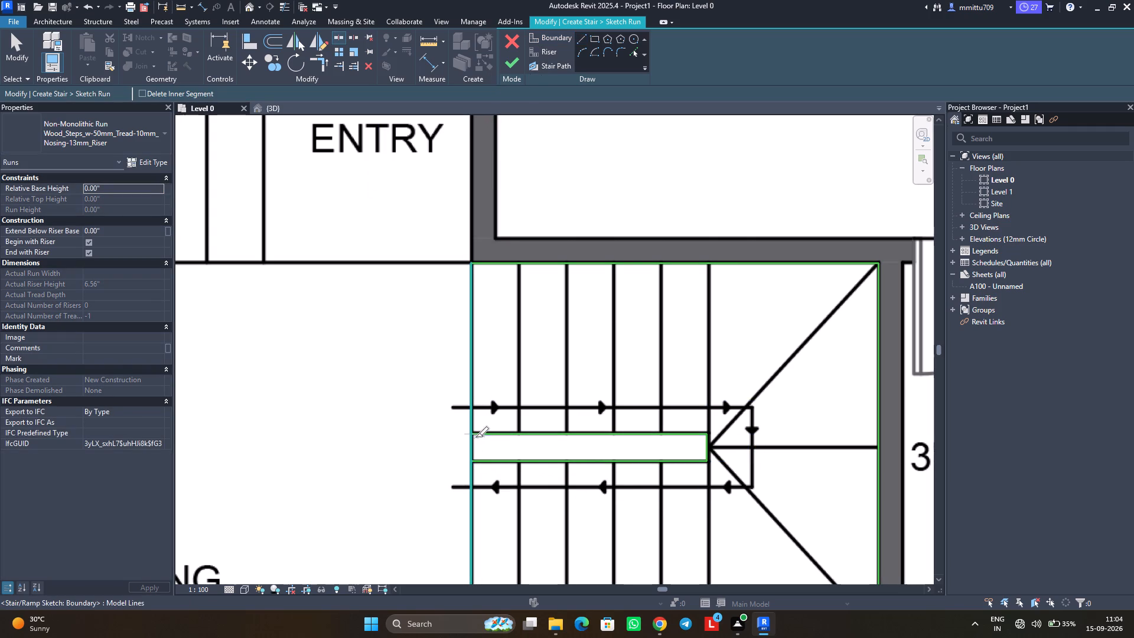
left_click(470, 435)
left_click(474, 459)
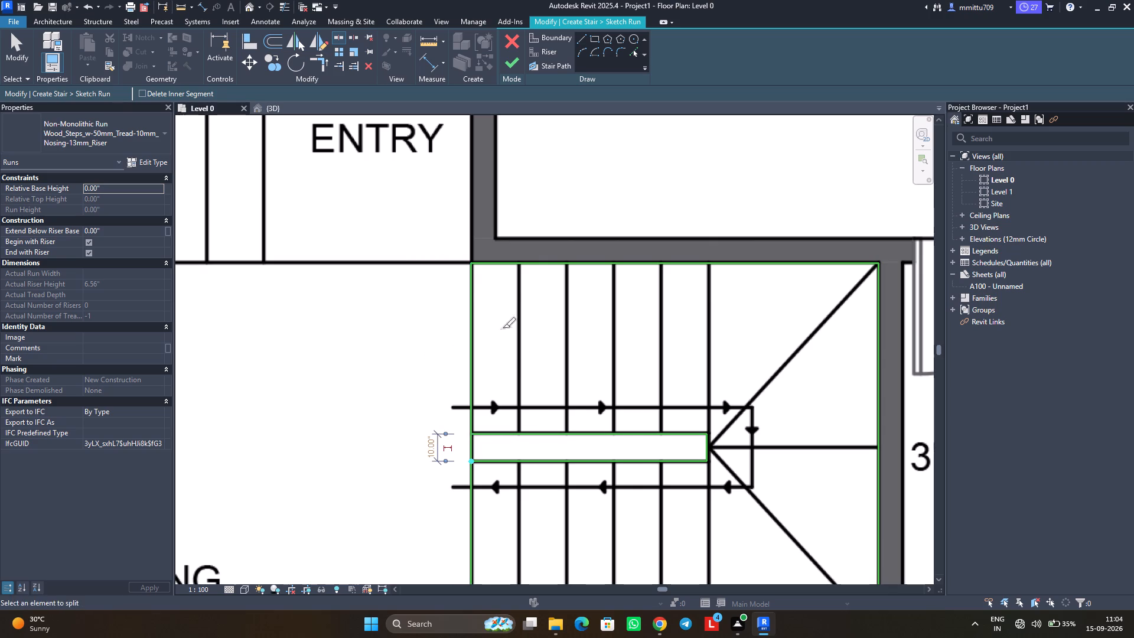
left_click(508, 67)
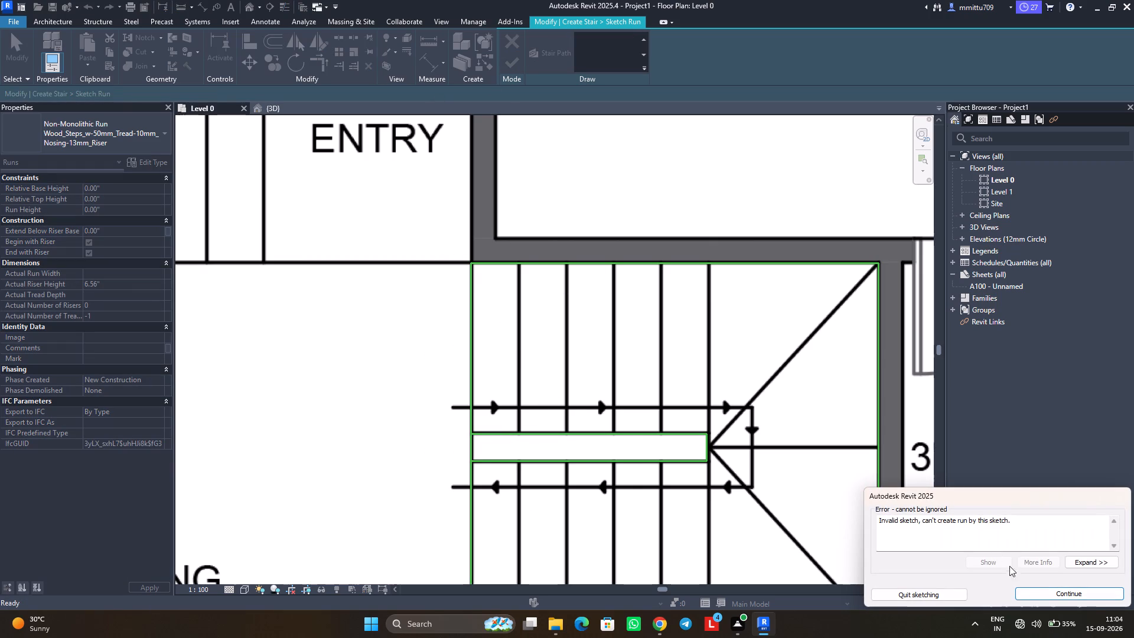
left_click(1025, 590)
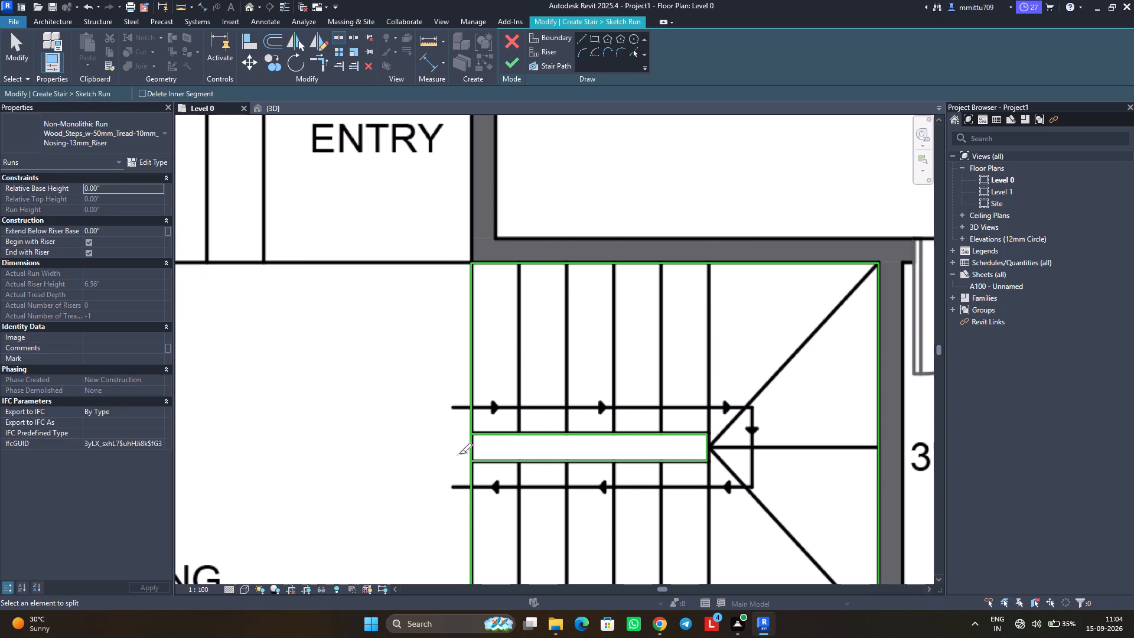
key("Escape")
key("Escape")
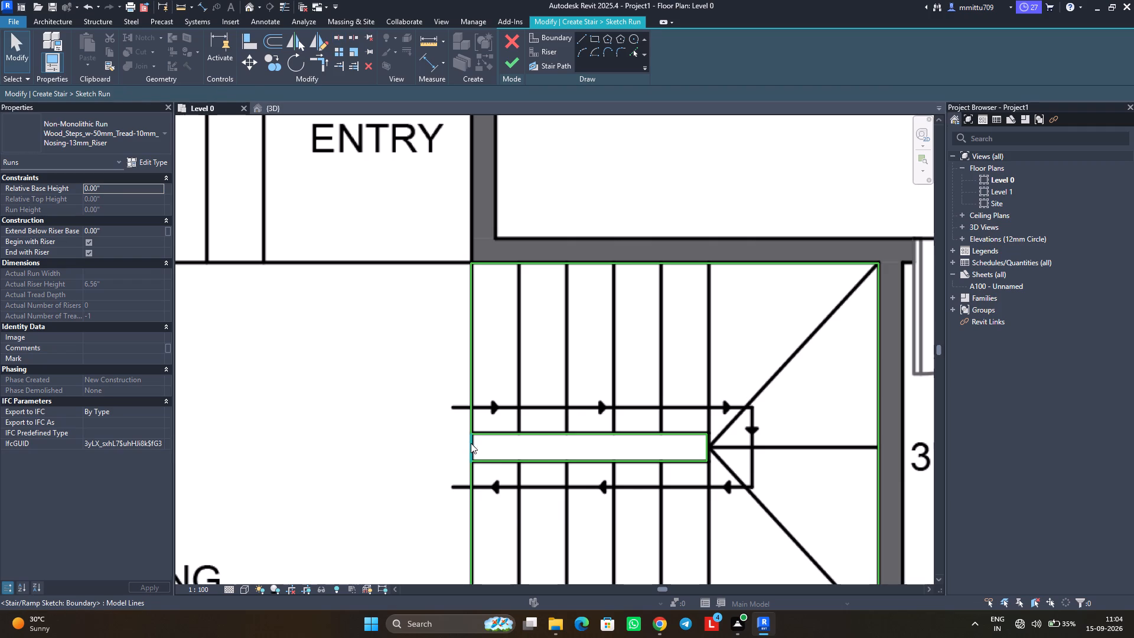
left_click(471, 443)
key("Delete")
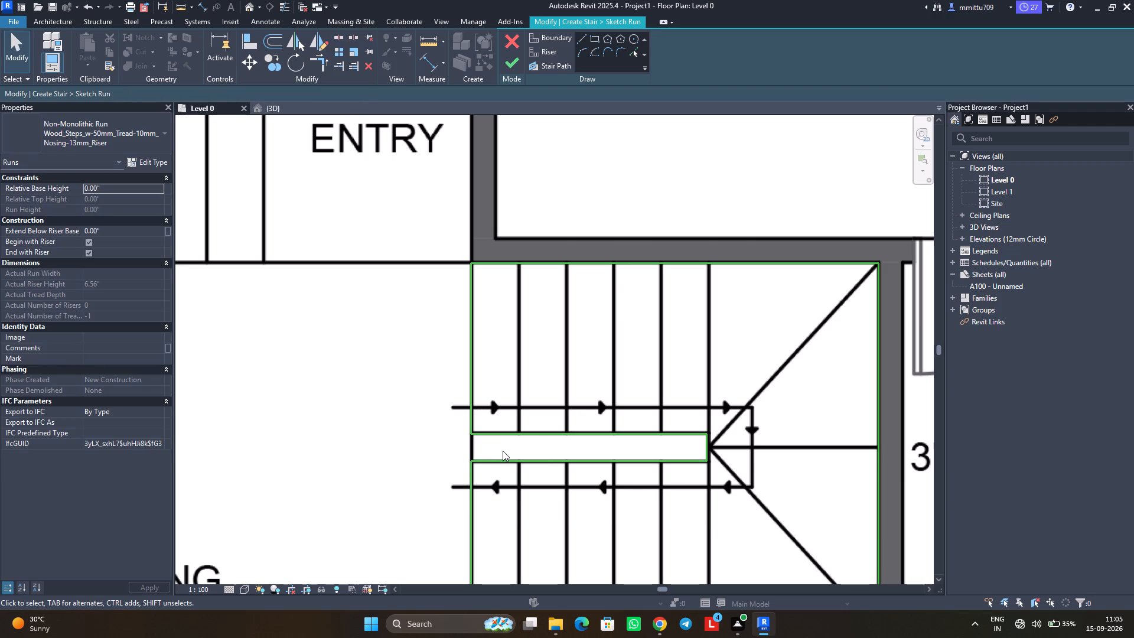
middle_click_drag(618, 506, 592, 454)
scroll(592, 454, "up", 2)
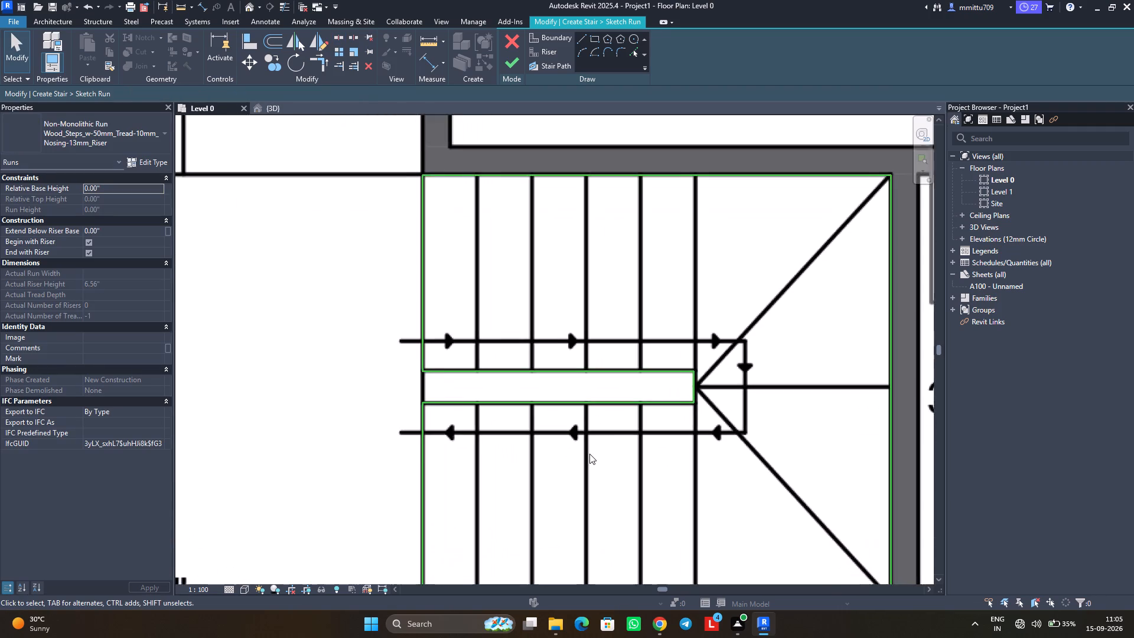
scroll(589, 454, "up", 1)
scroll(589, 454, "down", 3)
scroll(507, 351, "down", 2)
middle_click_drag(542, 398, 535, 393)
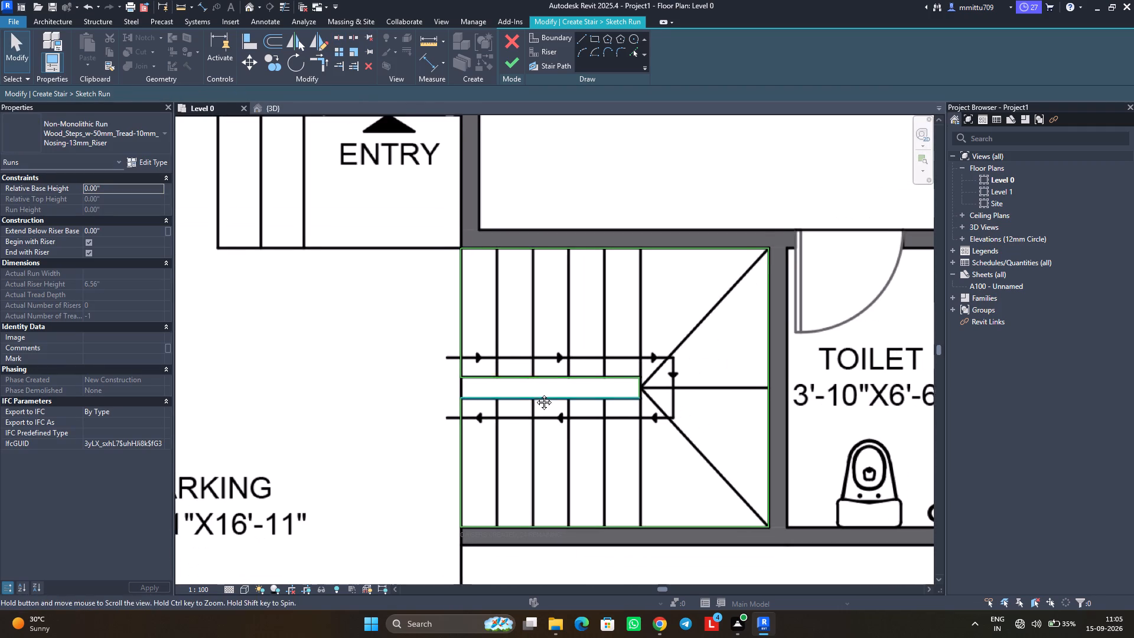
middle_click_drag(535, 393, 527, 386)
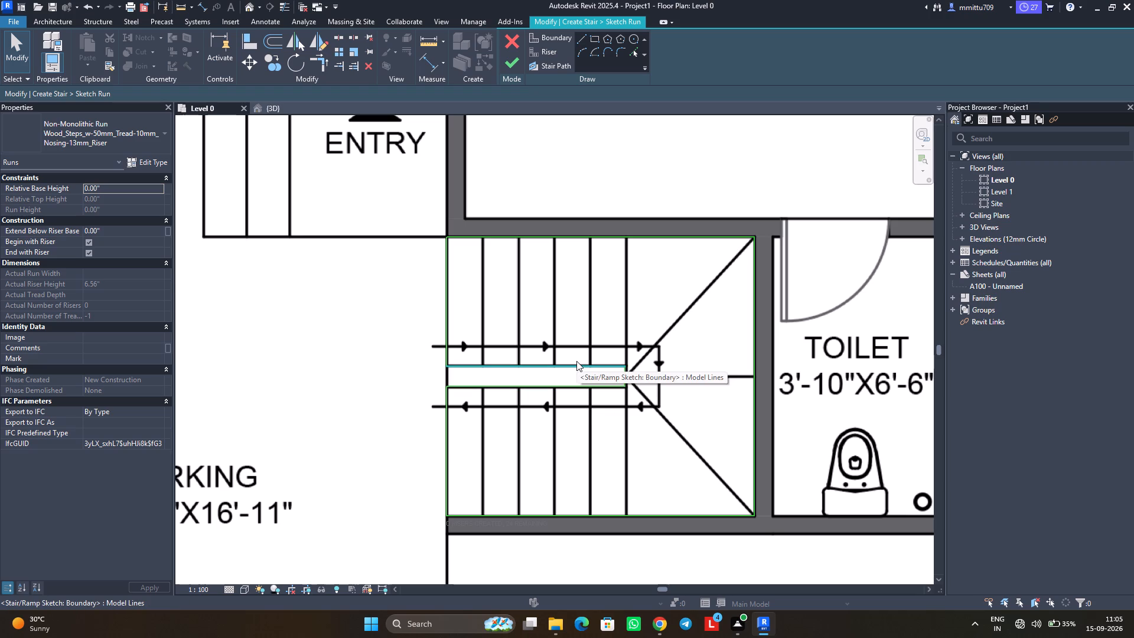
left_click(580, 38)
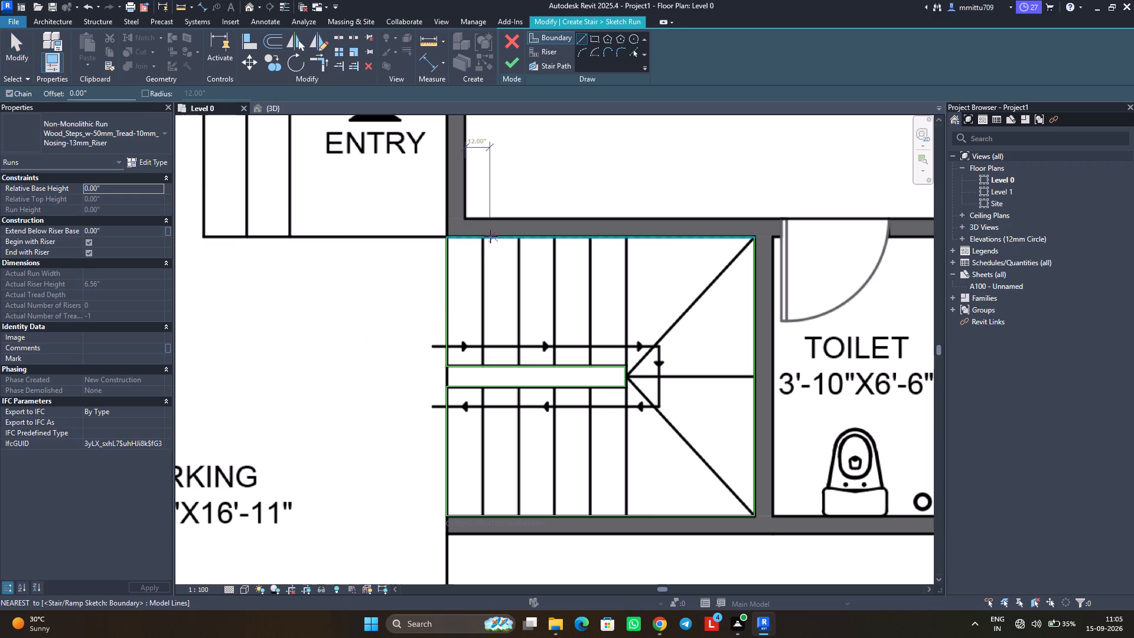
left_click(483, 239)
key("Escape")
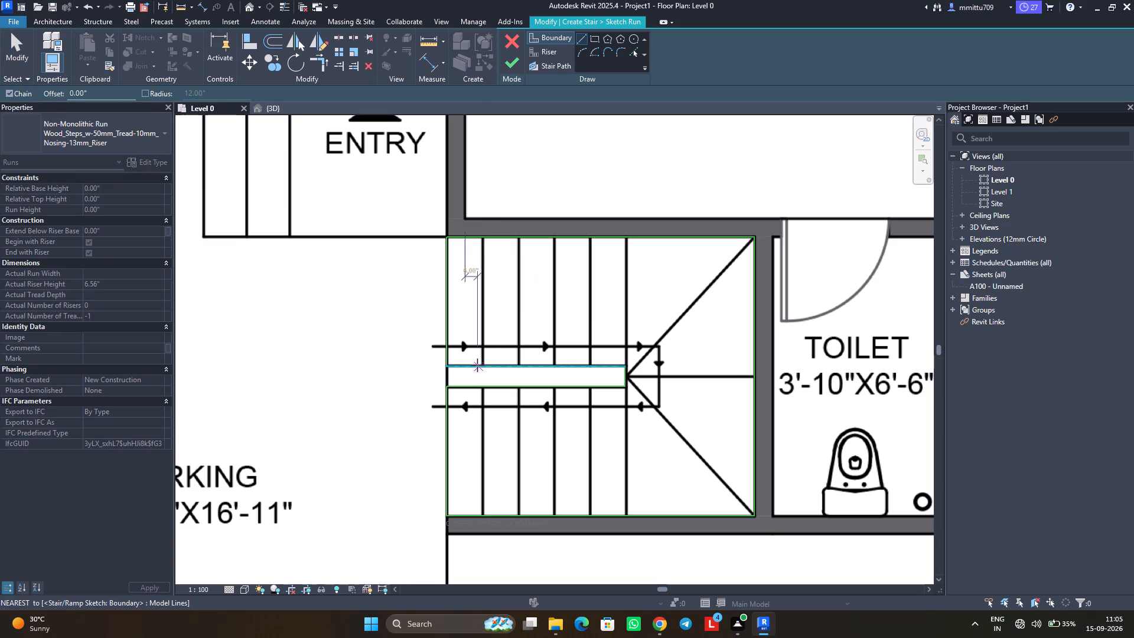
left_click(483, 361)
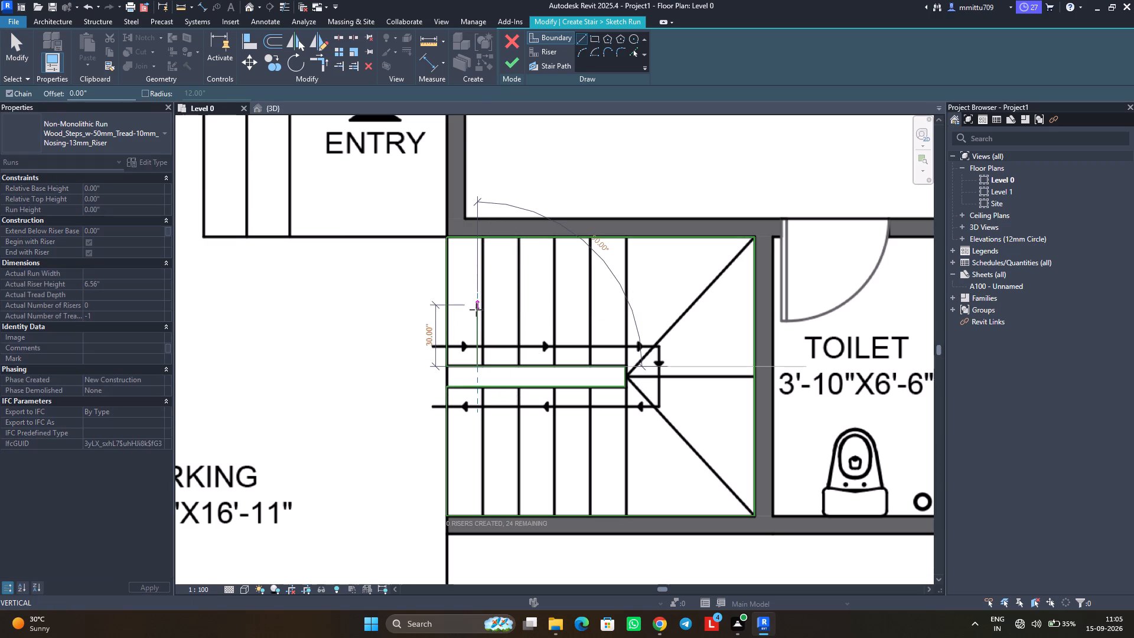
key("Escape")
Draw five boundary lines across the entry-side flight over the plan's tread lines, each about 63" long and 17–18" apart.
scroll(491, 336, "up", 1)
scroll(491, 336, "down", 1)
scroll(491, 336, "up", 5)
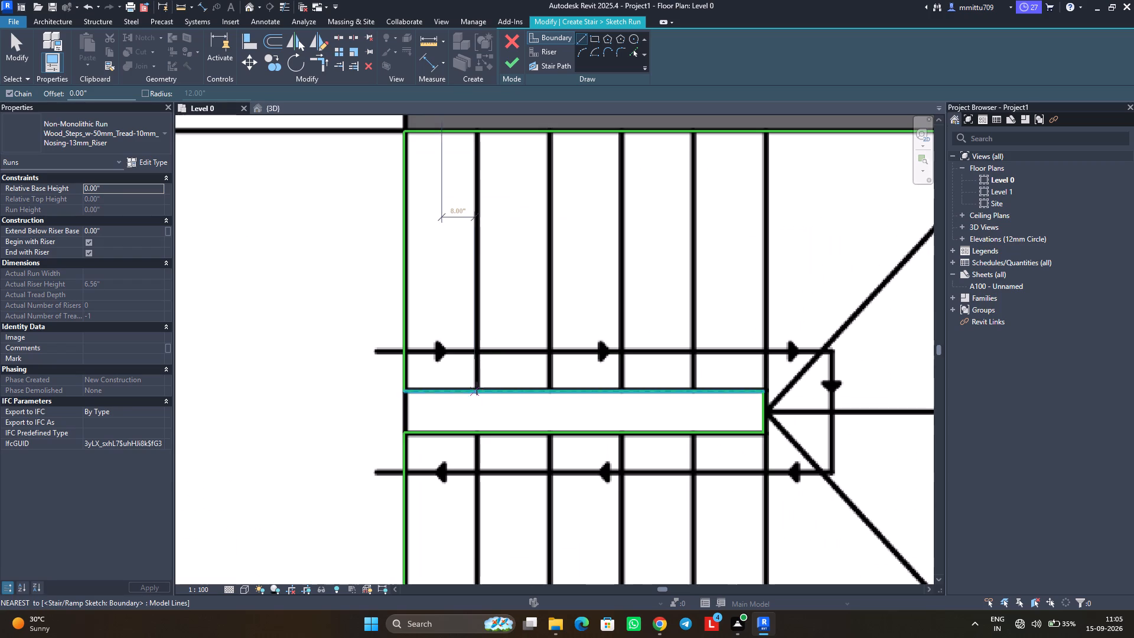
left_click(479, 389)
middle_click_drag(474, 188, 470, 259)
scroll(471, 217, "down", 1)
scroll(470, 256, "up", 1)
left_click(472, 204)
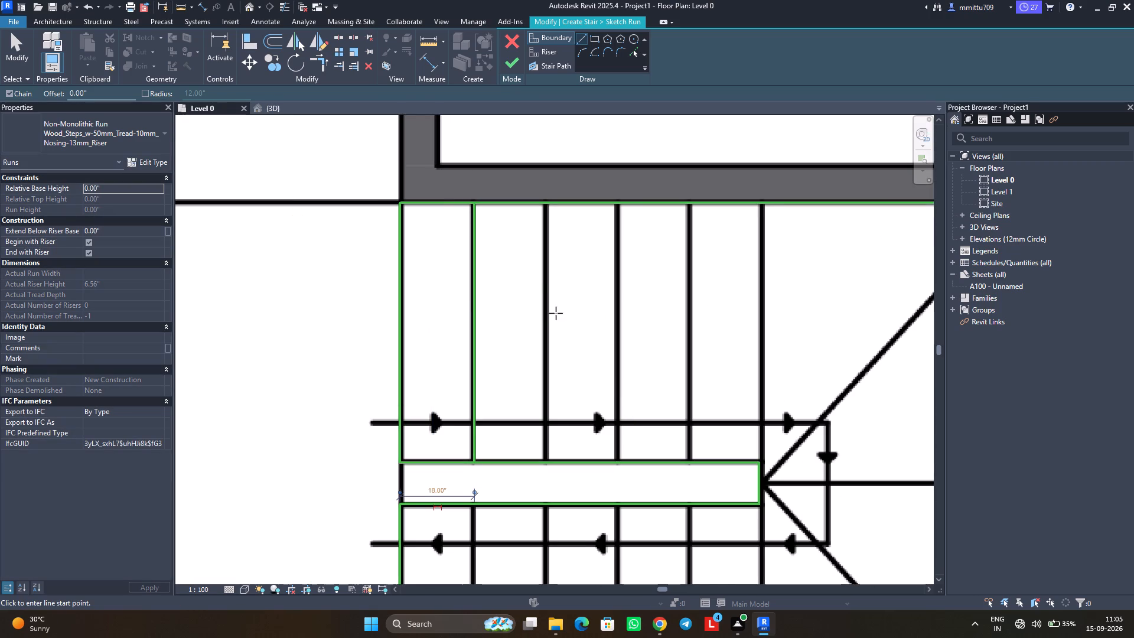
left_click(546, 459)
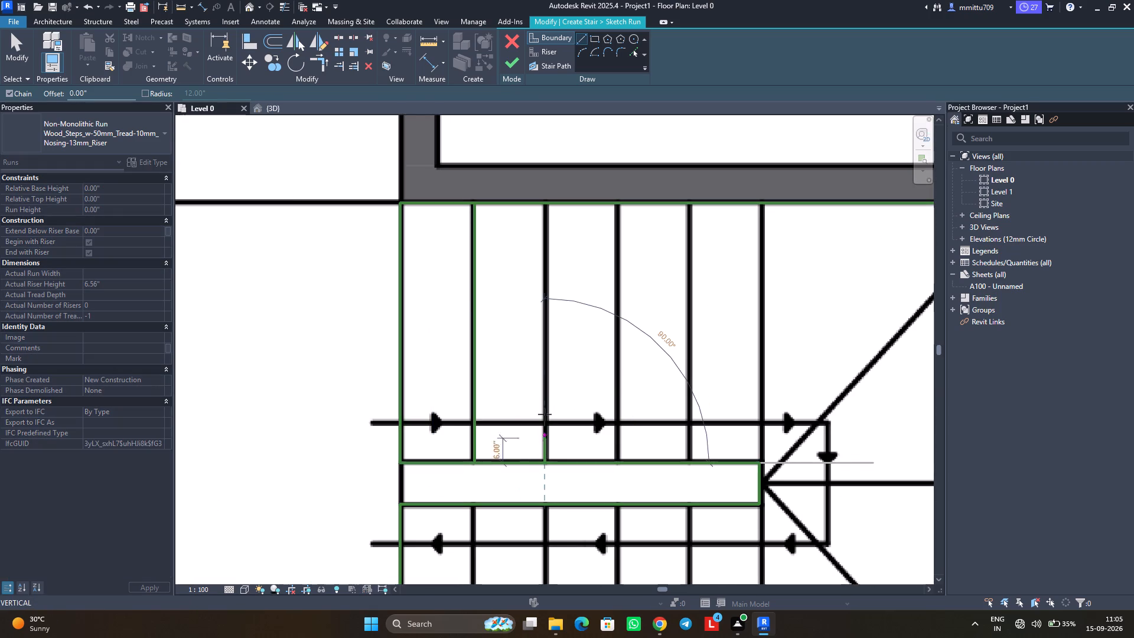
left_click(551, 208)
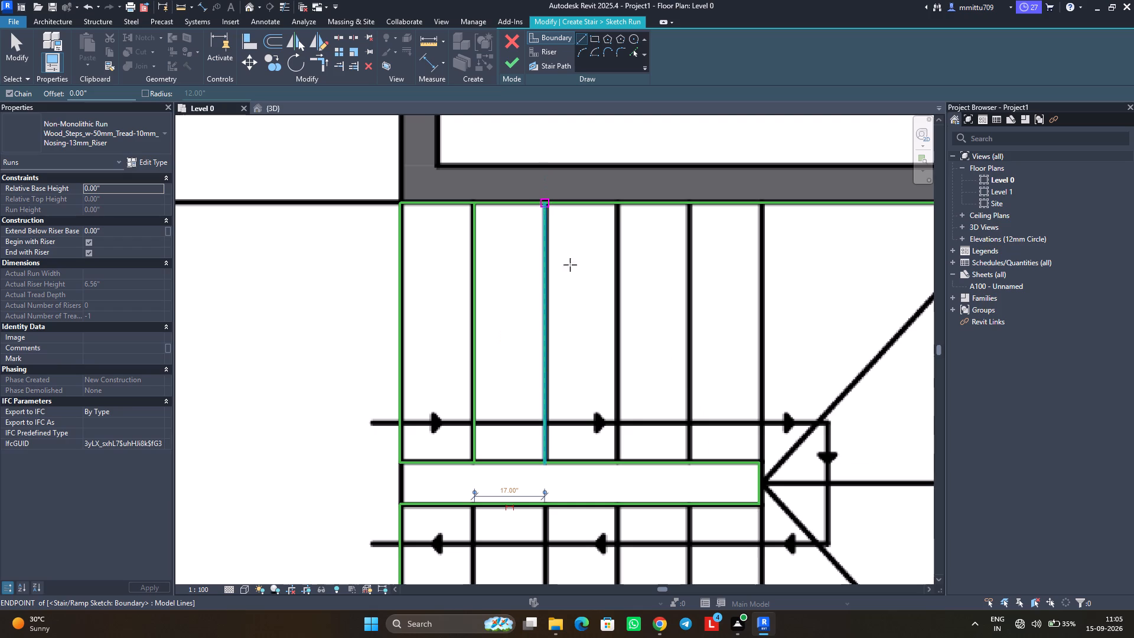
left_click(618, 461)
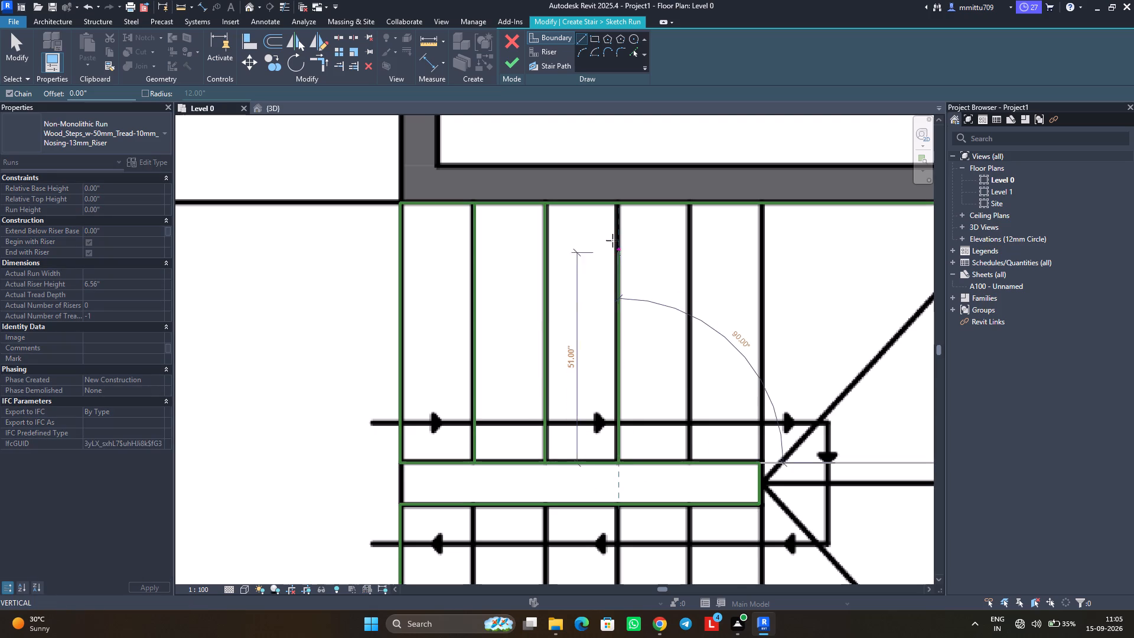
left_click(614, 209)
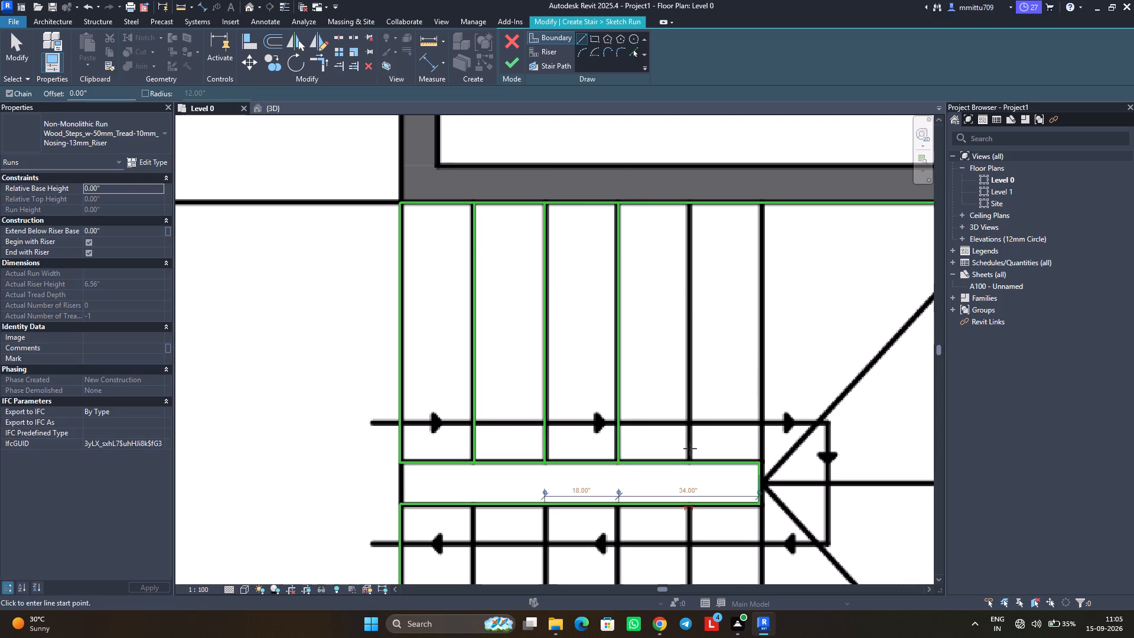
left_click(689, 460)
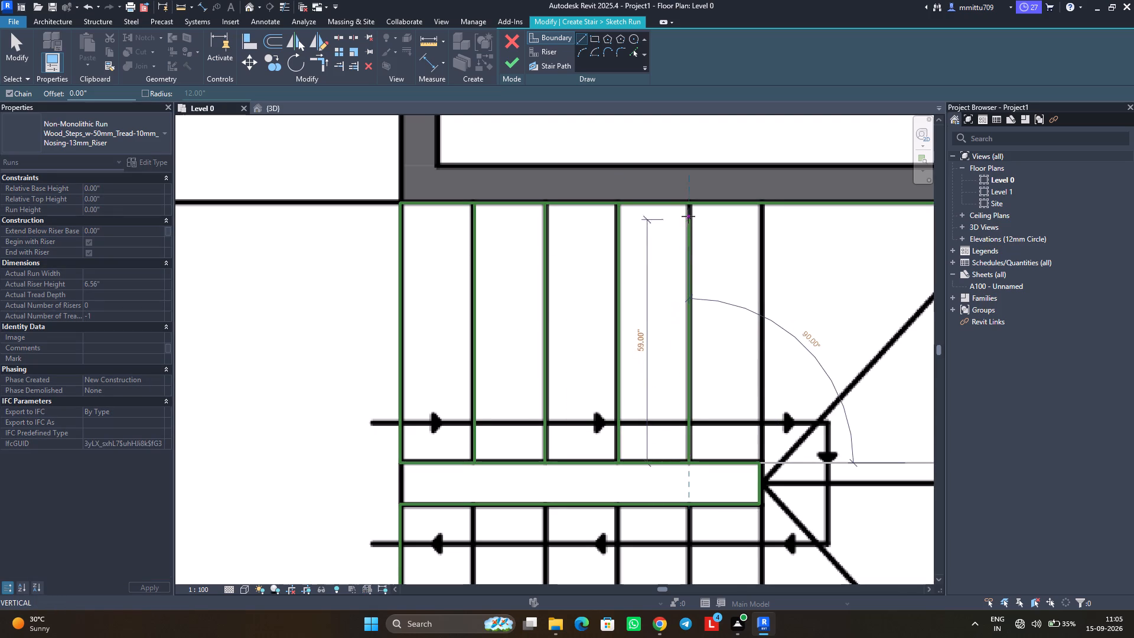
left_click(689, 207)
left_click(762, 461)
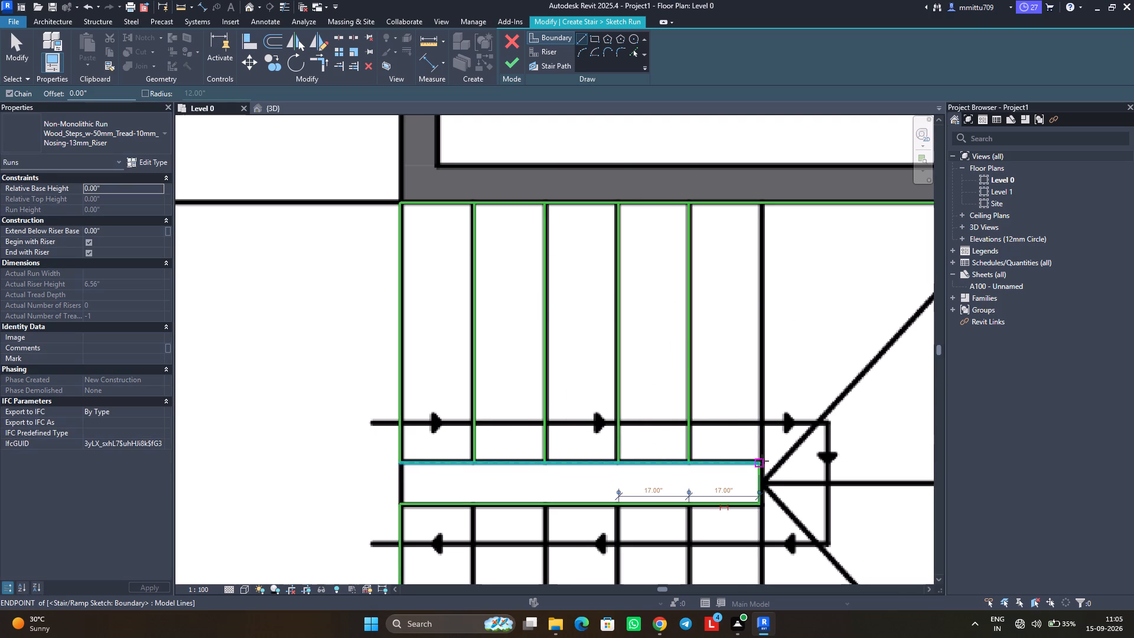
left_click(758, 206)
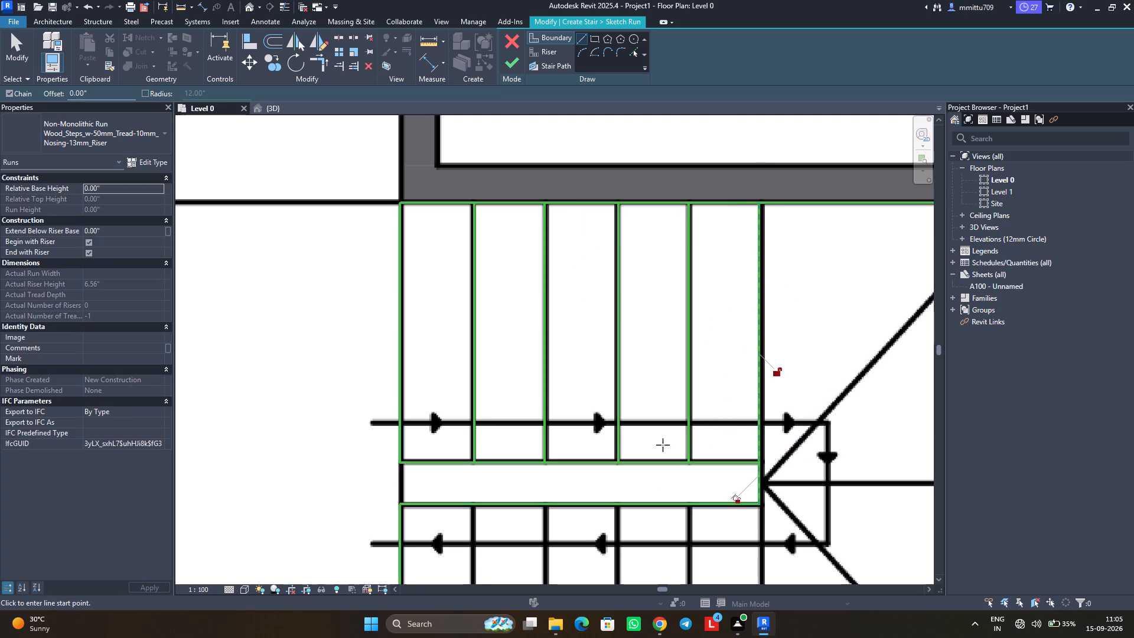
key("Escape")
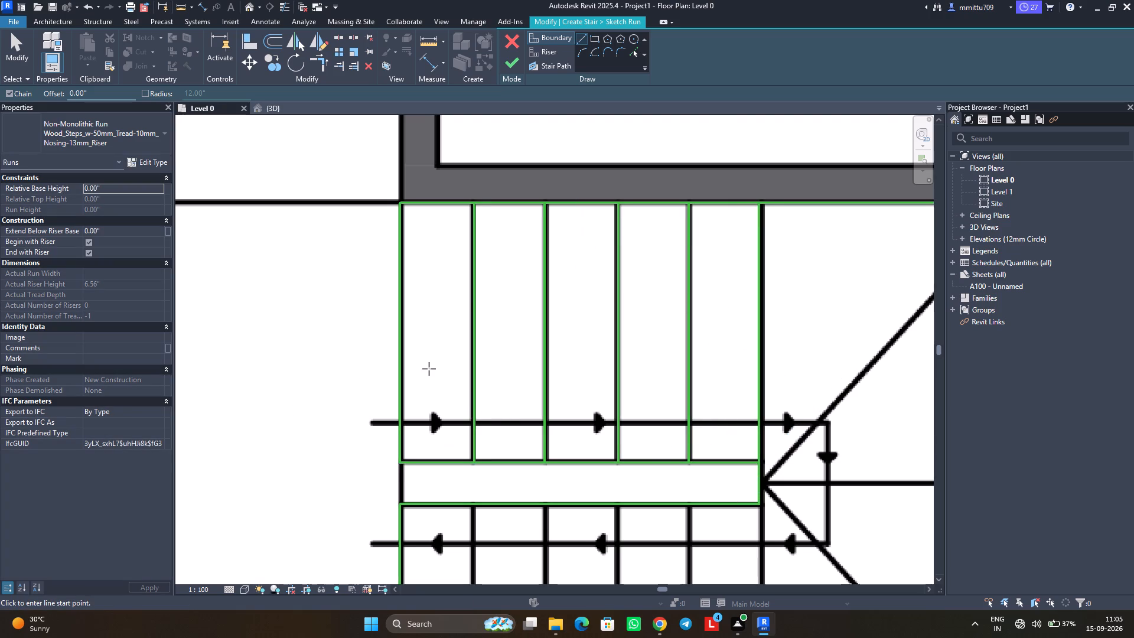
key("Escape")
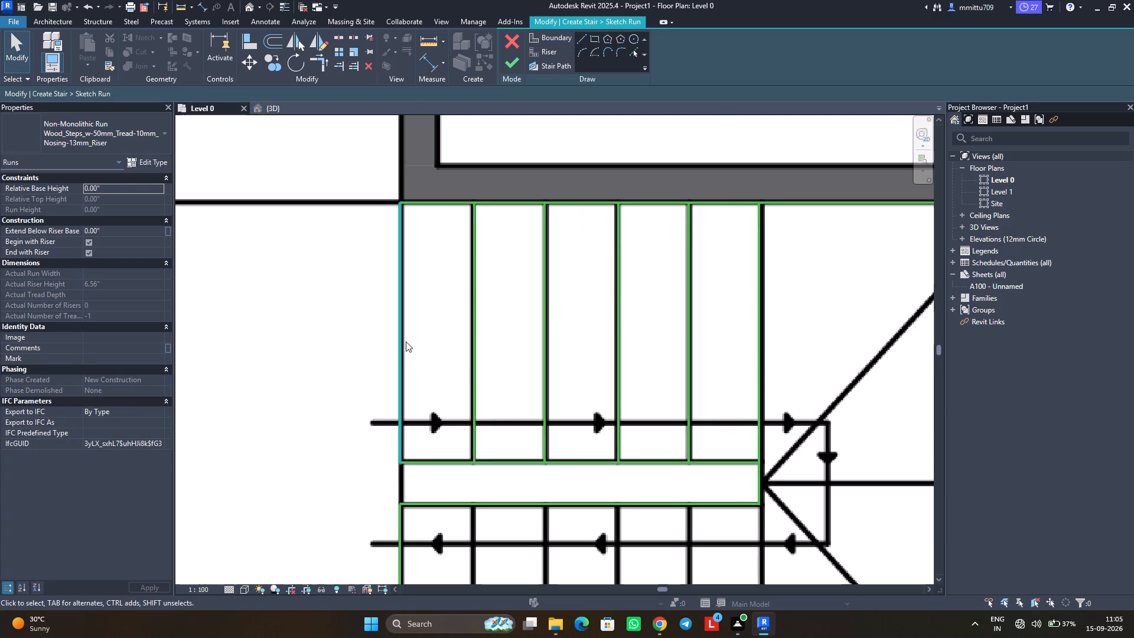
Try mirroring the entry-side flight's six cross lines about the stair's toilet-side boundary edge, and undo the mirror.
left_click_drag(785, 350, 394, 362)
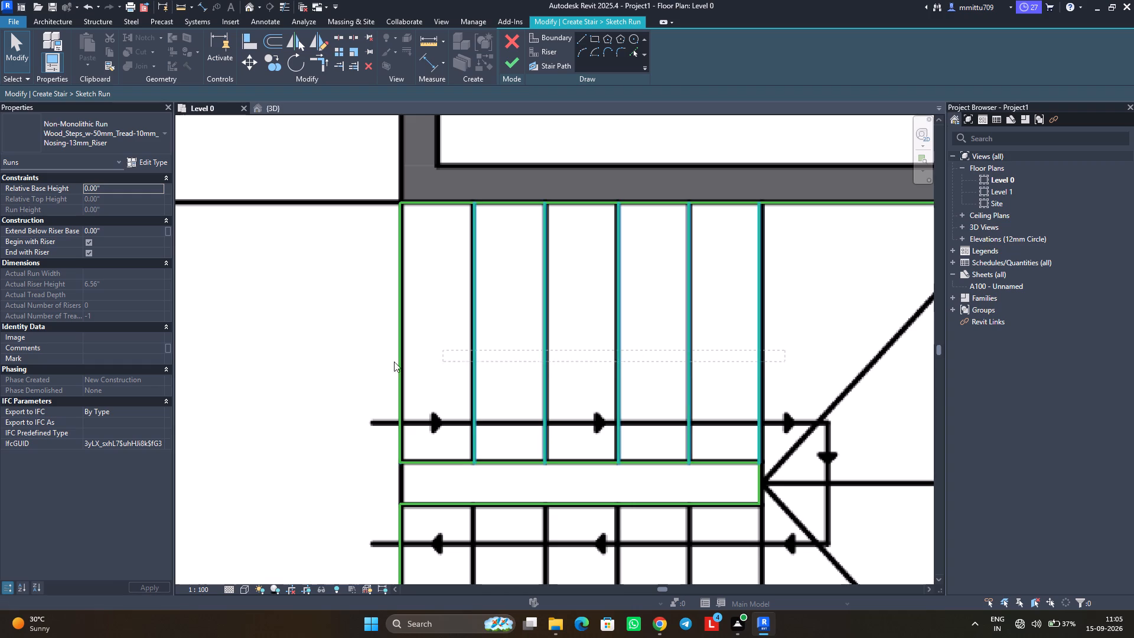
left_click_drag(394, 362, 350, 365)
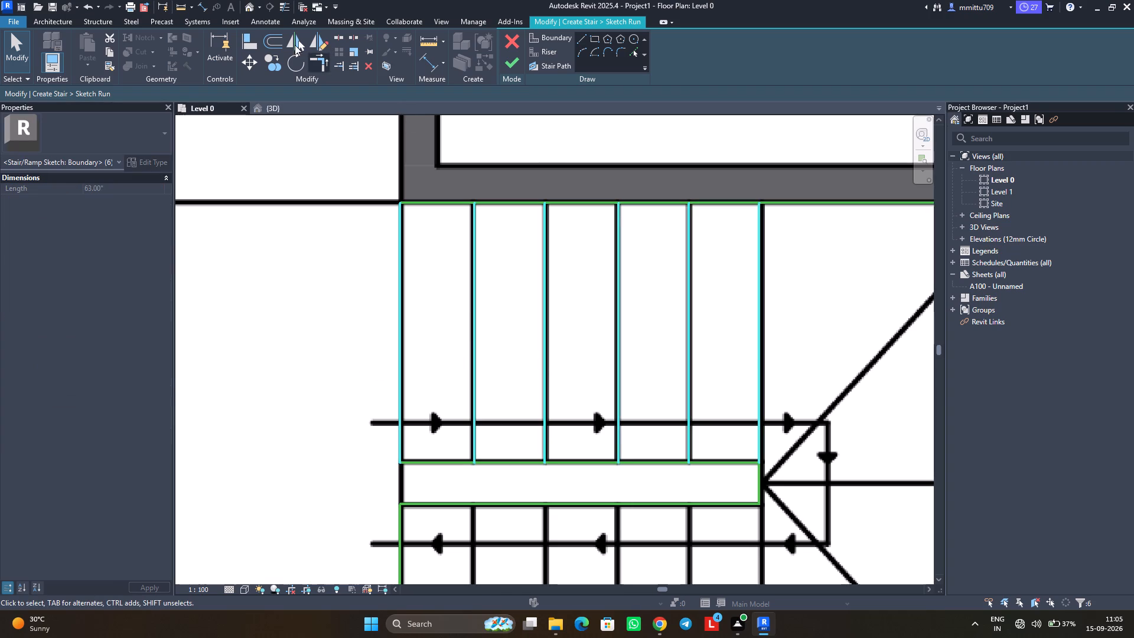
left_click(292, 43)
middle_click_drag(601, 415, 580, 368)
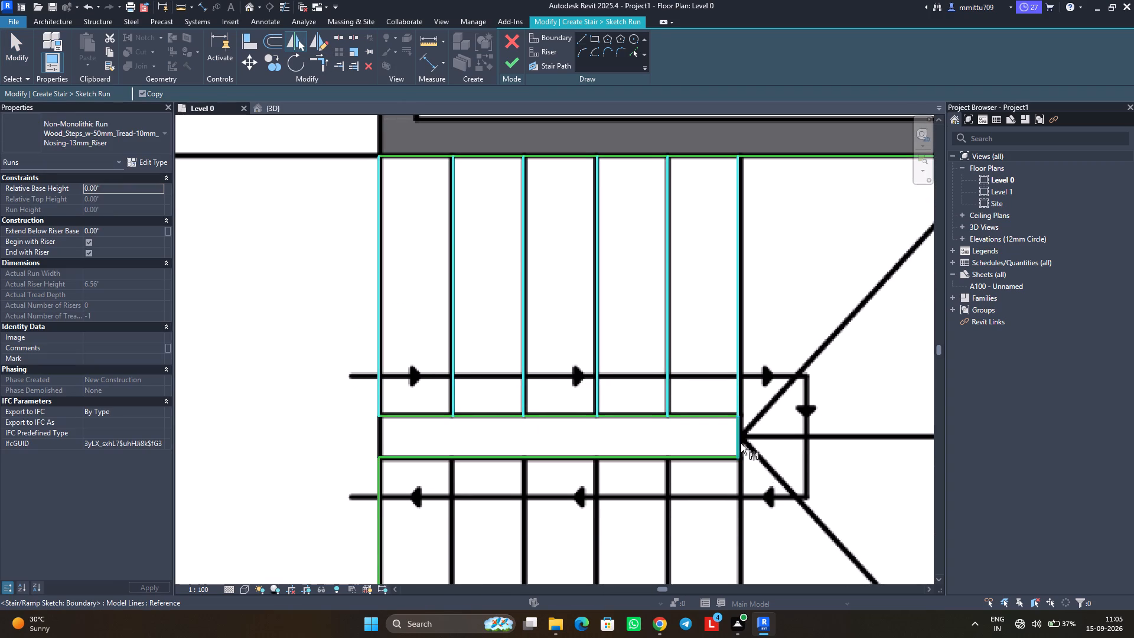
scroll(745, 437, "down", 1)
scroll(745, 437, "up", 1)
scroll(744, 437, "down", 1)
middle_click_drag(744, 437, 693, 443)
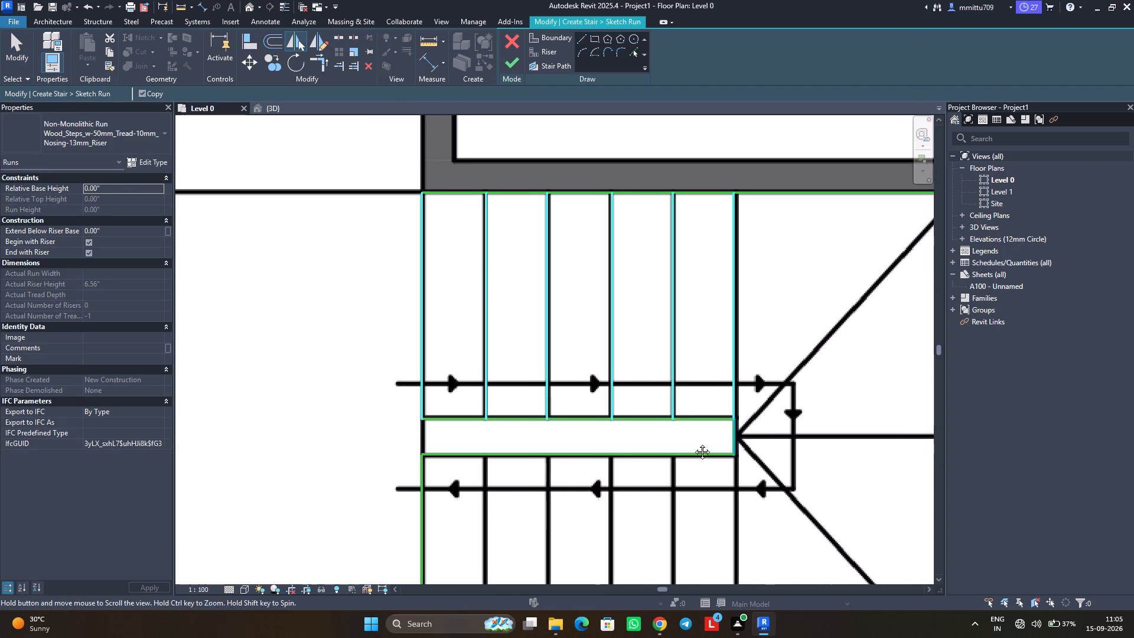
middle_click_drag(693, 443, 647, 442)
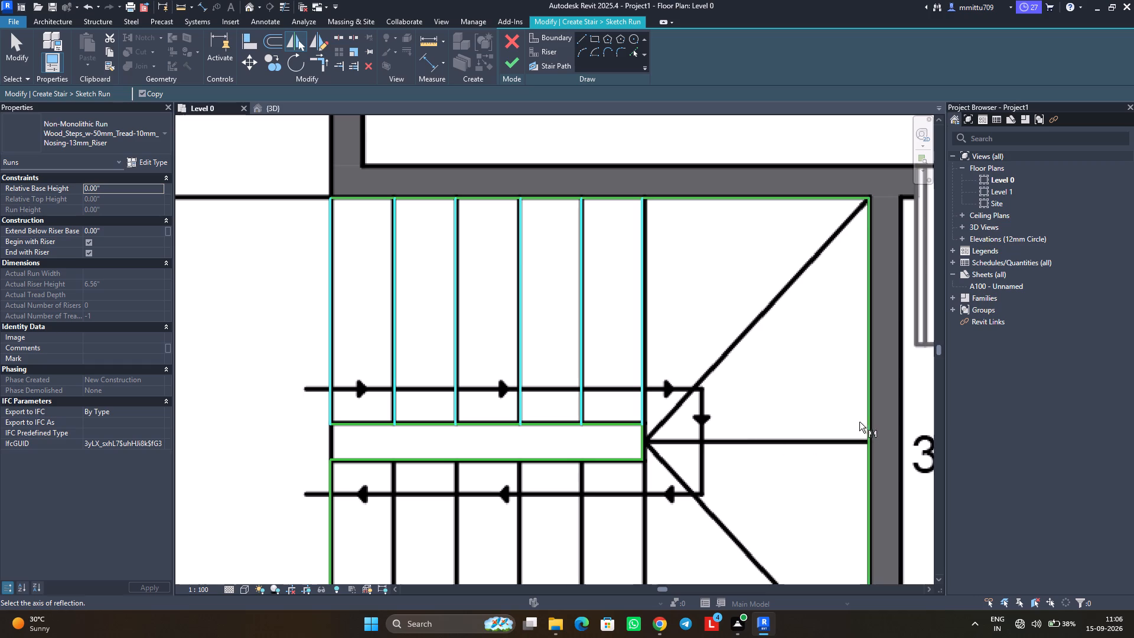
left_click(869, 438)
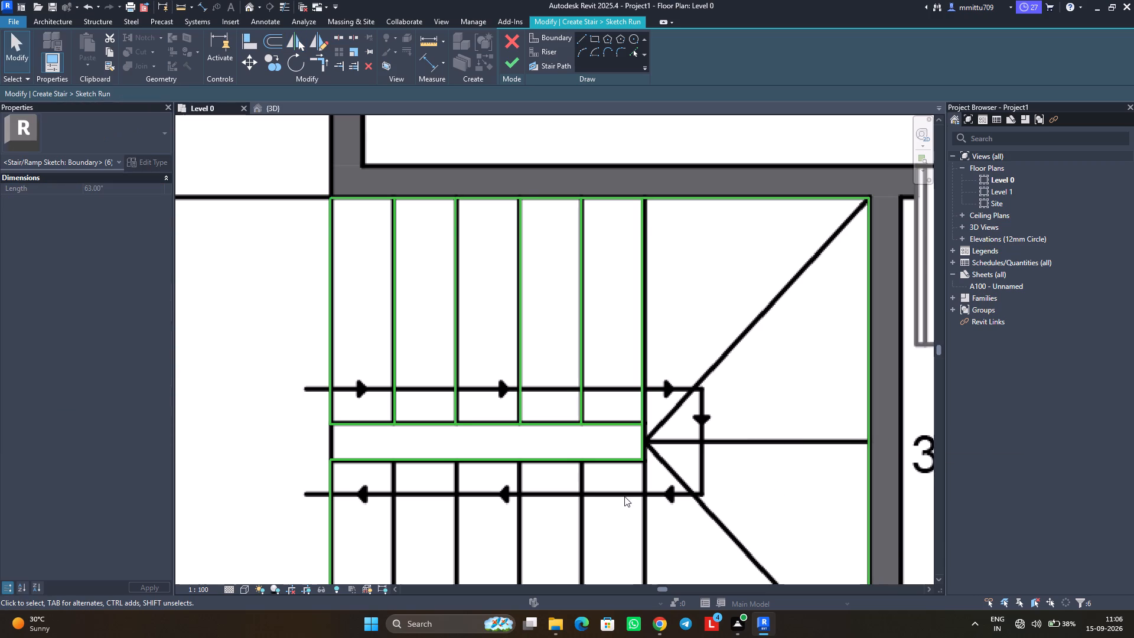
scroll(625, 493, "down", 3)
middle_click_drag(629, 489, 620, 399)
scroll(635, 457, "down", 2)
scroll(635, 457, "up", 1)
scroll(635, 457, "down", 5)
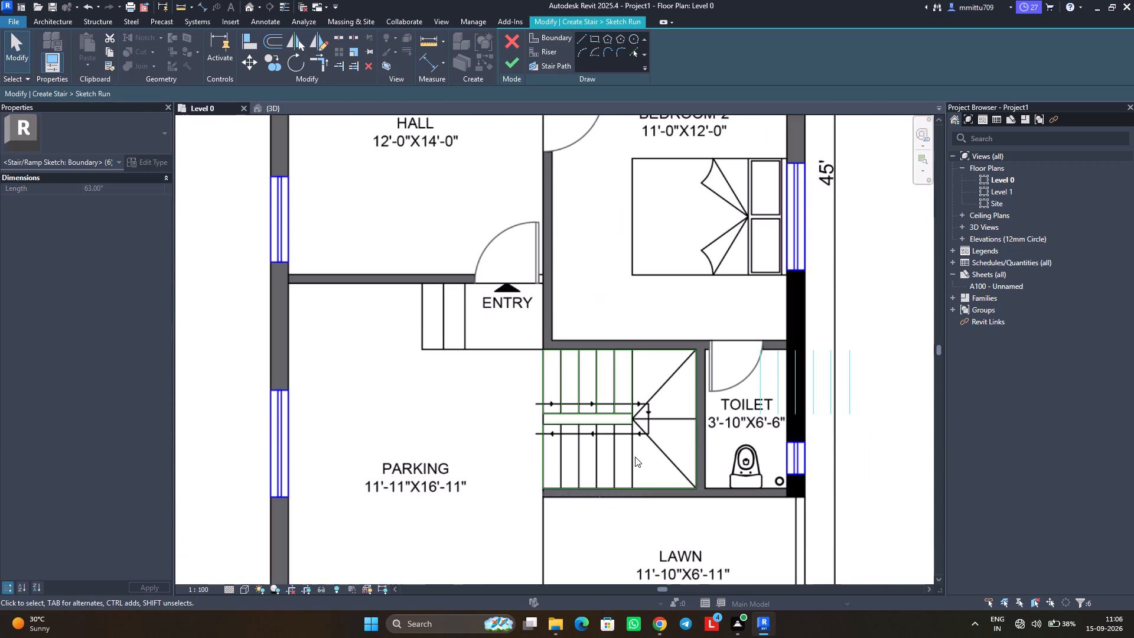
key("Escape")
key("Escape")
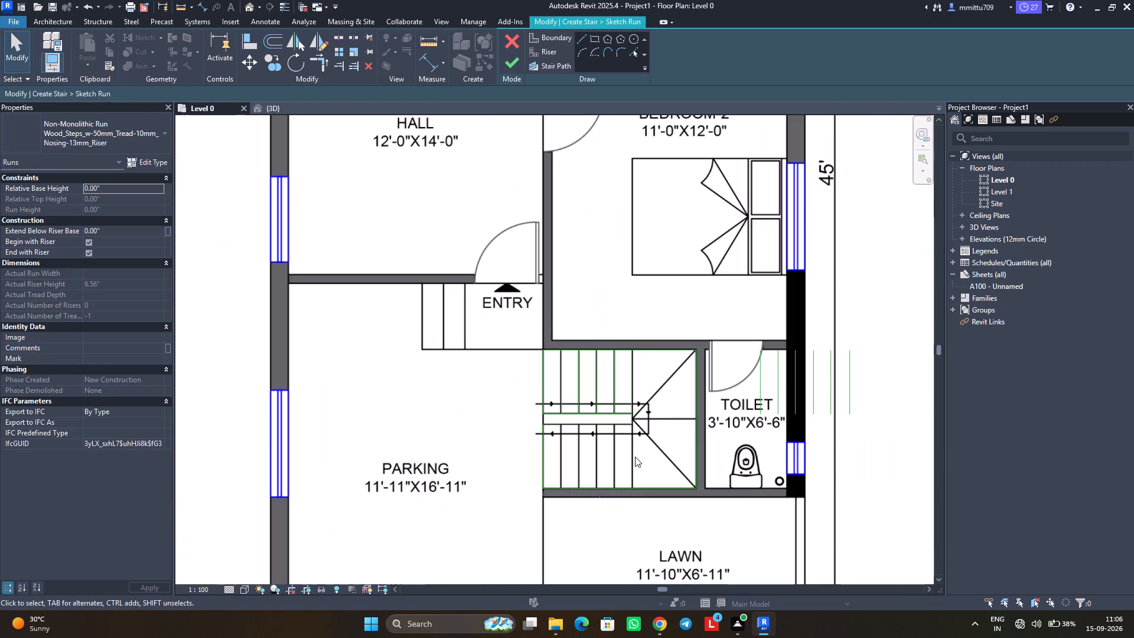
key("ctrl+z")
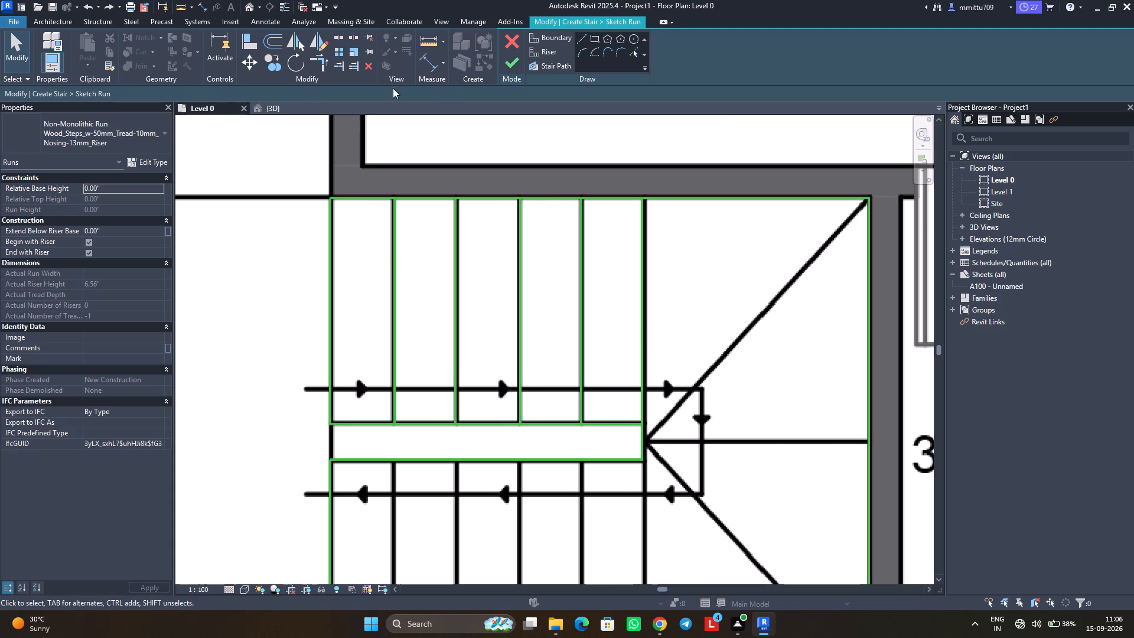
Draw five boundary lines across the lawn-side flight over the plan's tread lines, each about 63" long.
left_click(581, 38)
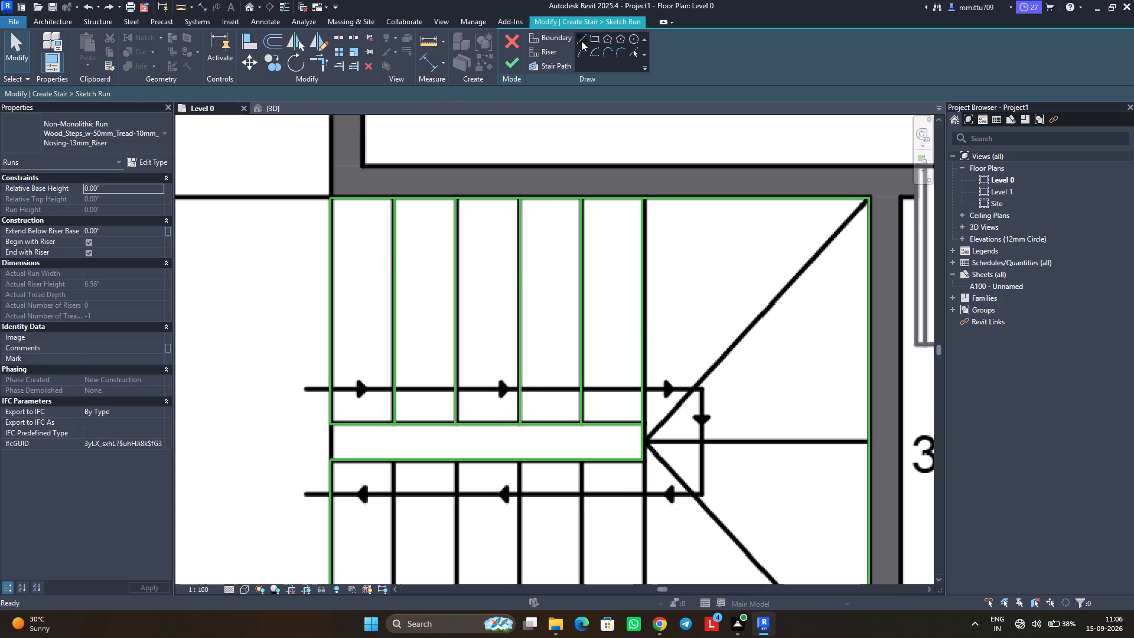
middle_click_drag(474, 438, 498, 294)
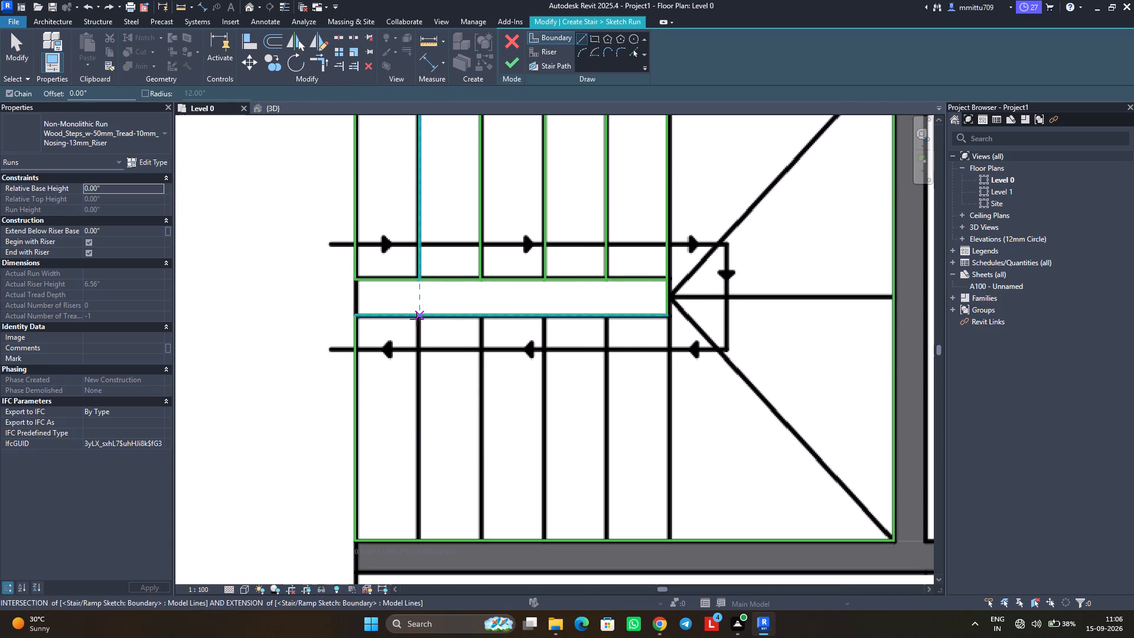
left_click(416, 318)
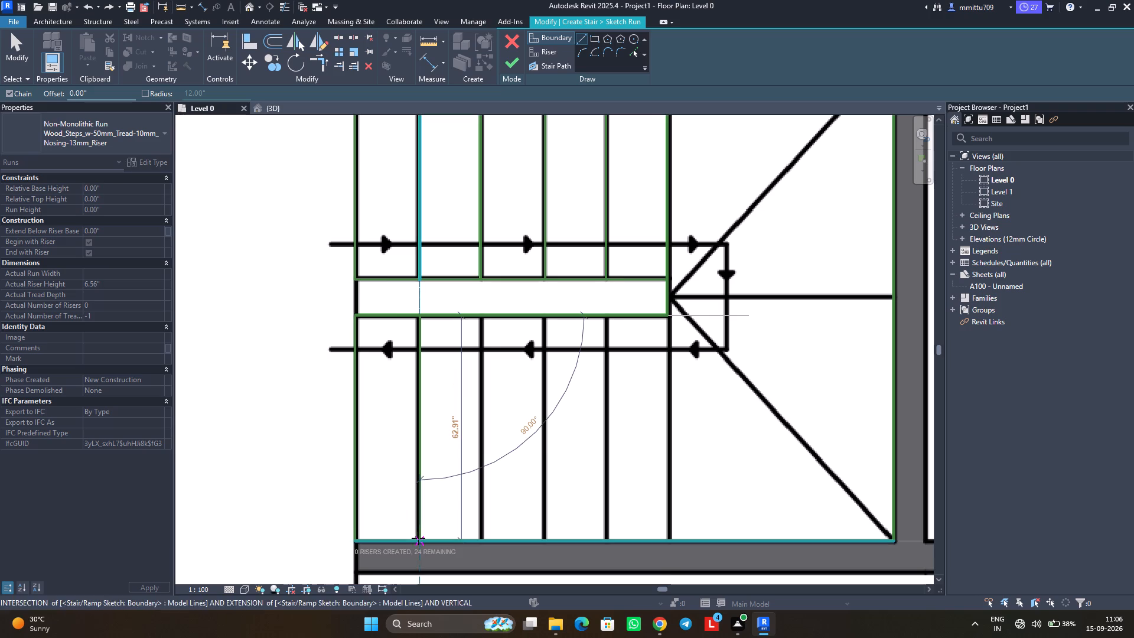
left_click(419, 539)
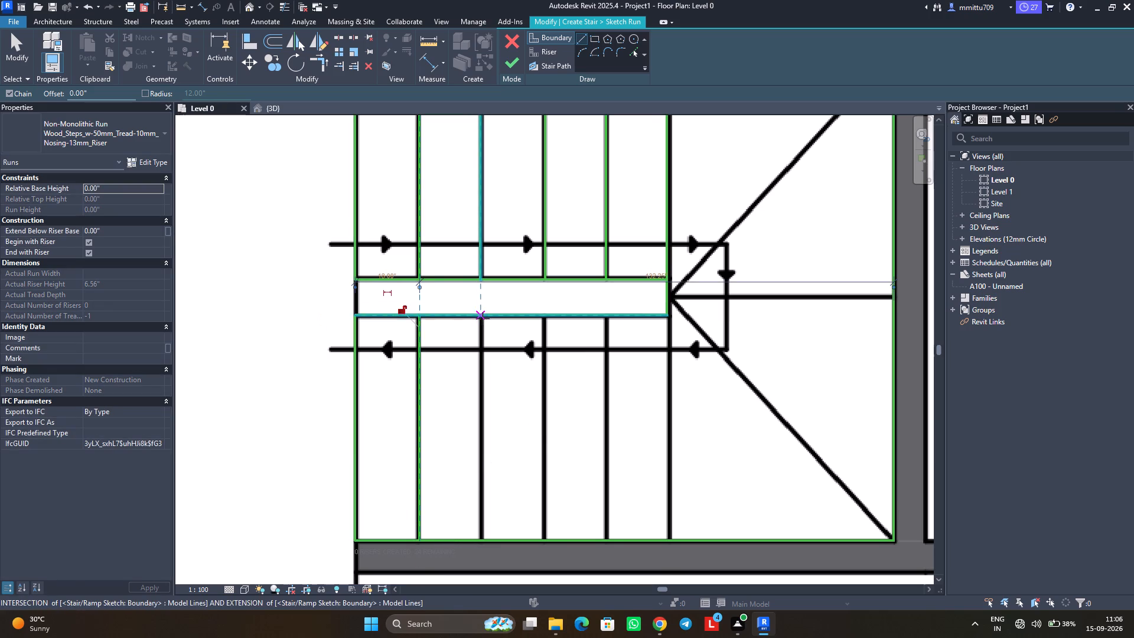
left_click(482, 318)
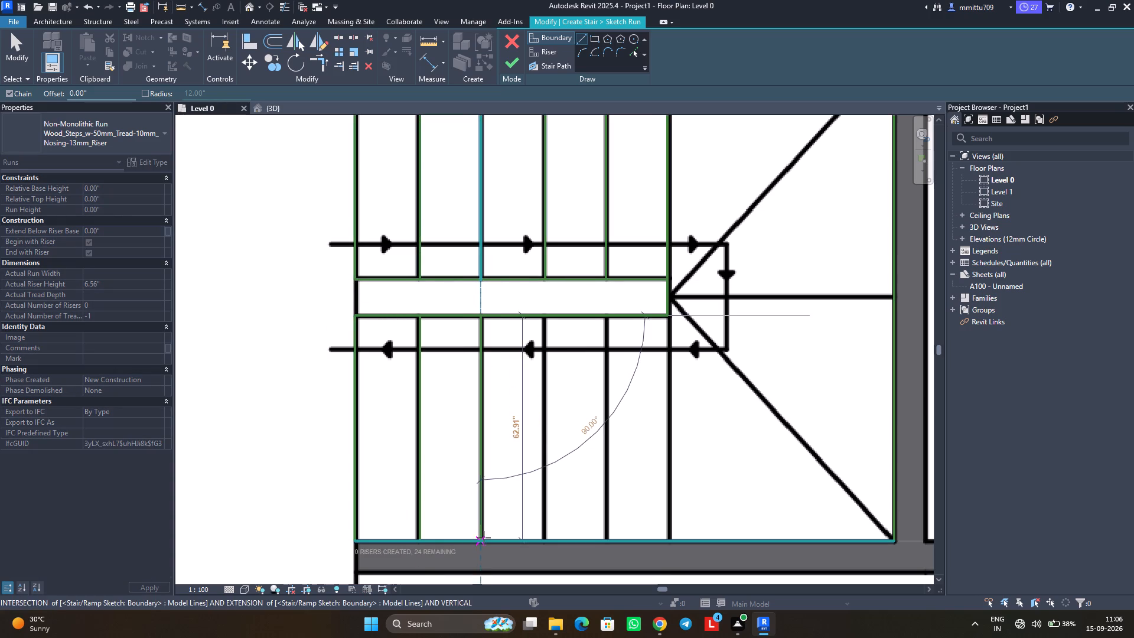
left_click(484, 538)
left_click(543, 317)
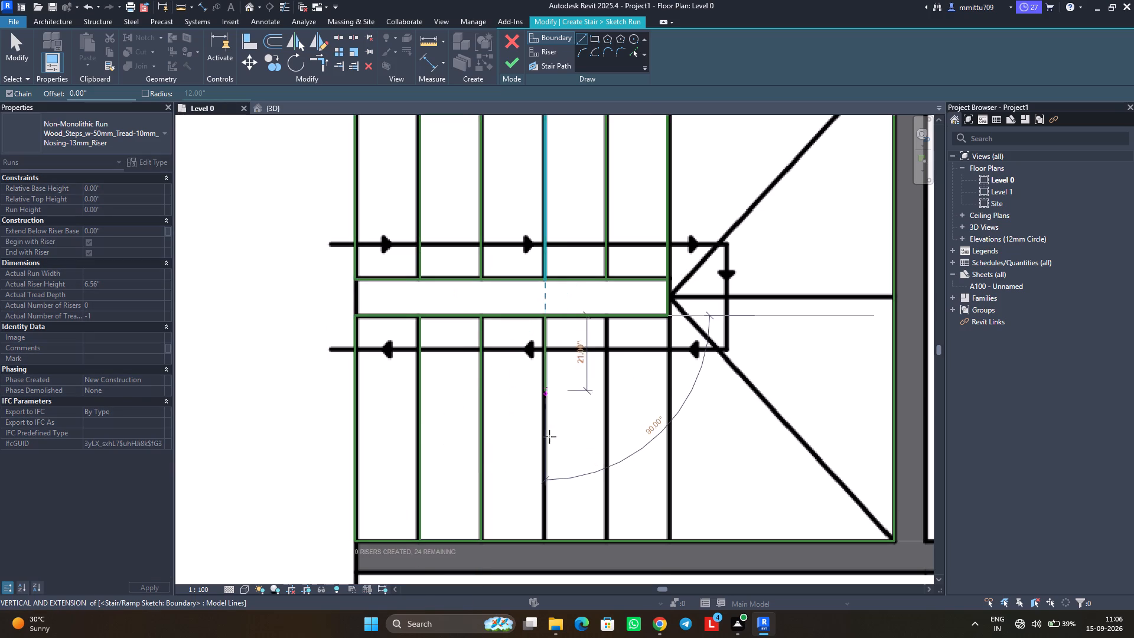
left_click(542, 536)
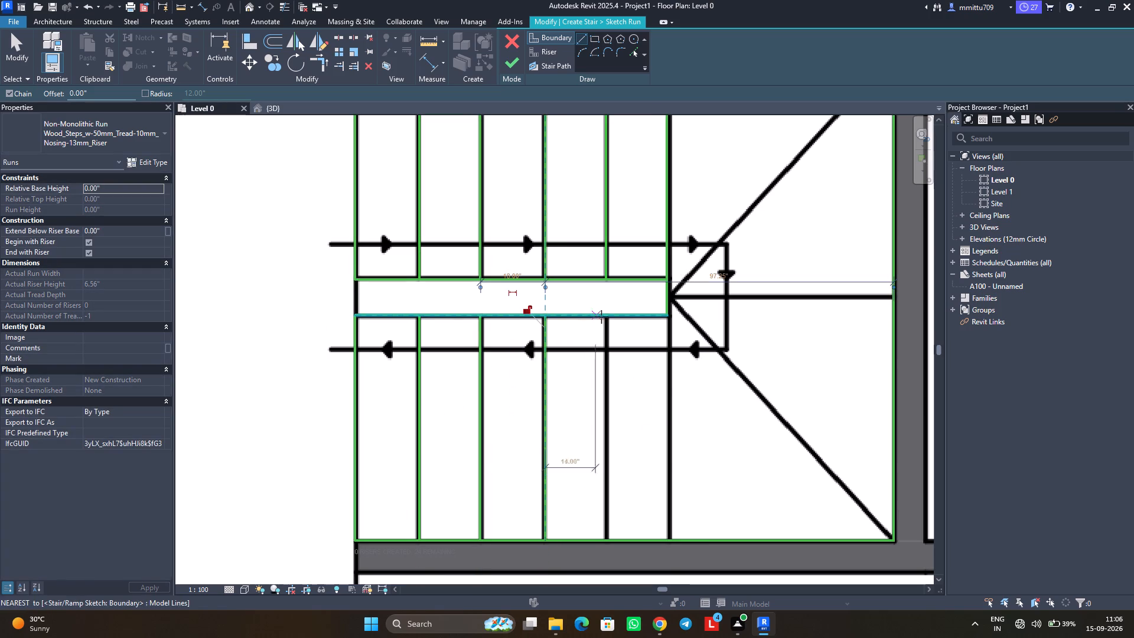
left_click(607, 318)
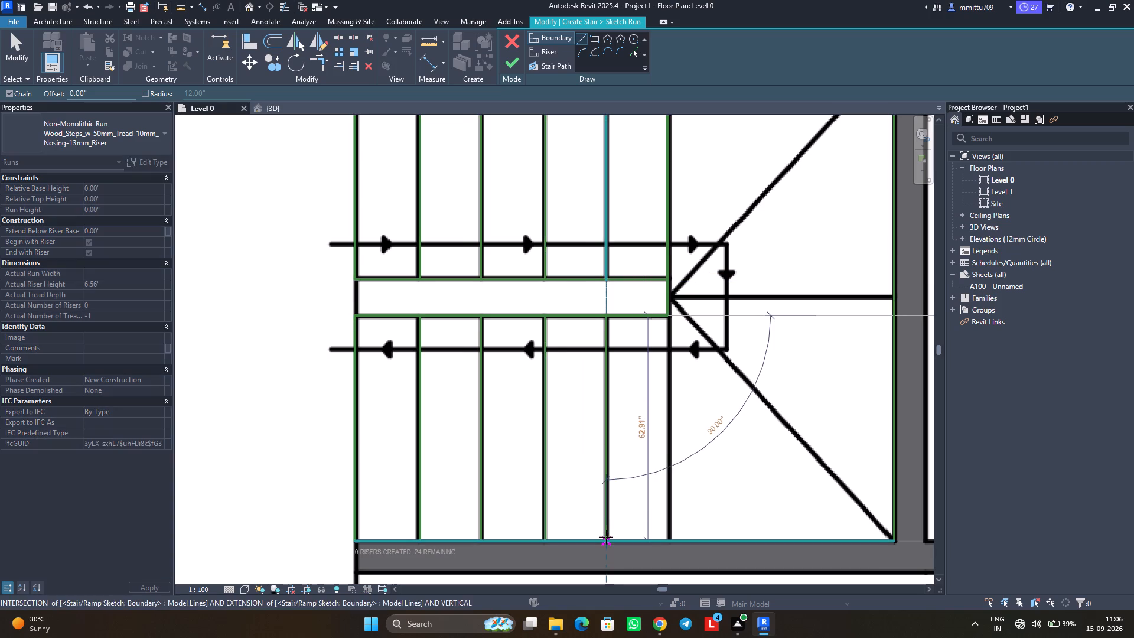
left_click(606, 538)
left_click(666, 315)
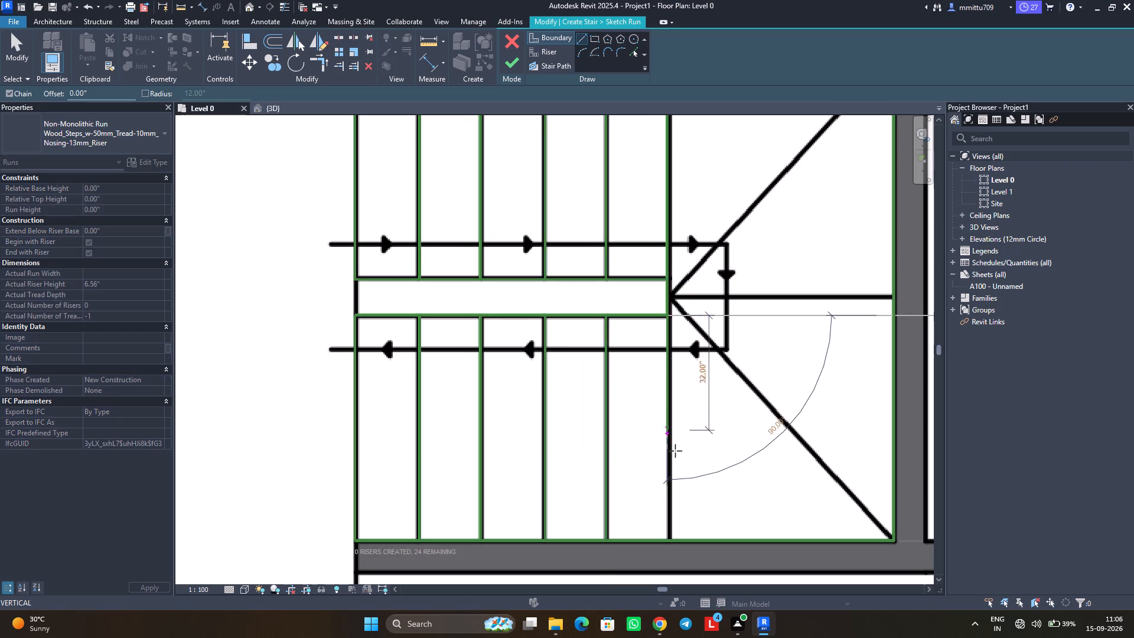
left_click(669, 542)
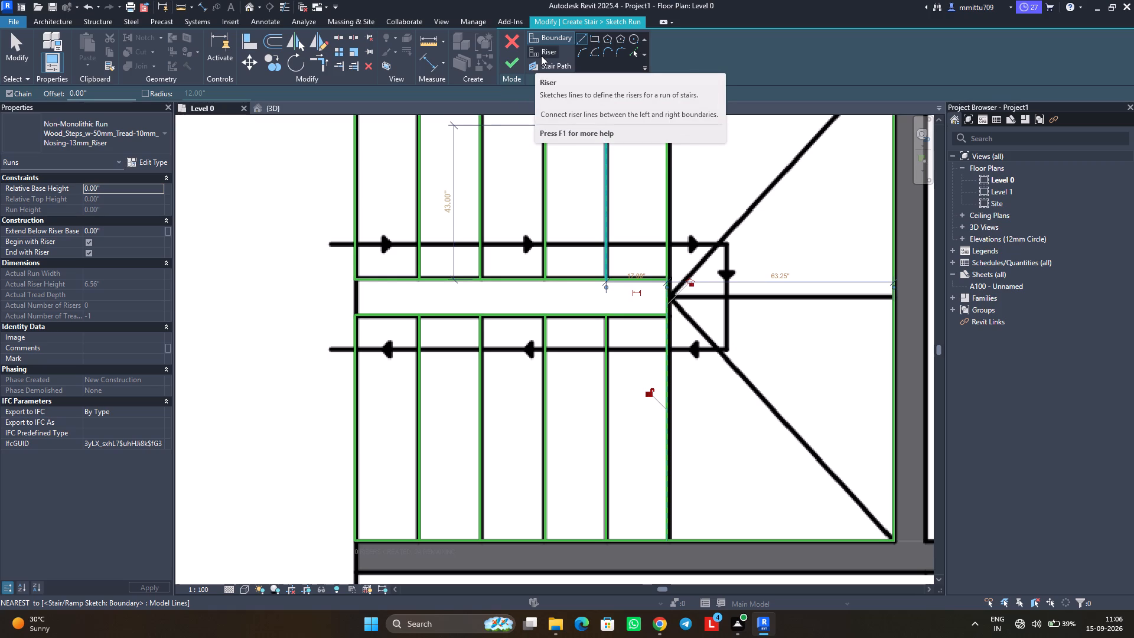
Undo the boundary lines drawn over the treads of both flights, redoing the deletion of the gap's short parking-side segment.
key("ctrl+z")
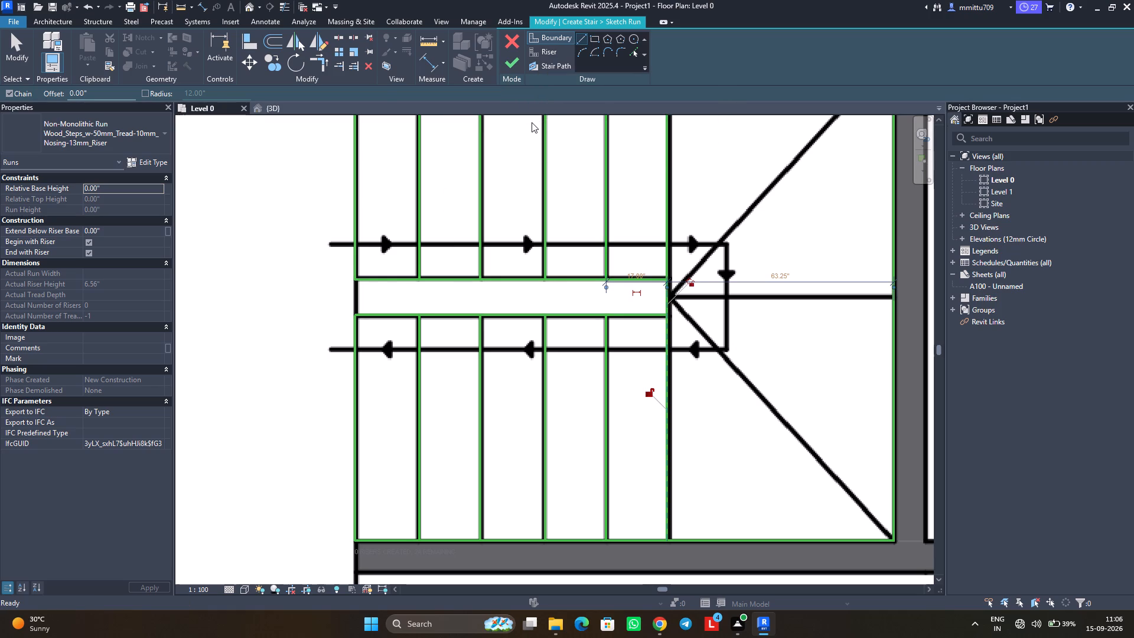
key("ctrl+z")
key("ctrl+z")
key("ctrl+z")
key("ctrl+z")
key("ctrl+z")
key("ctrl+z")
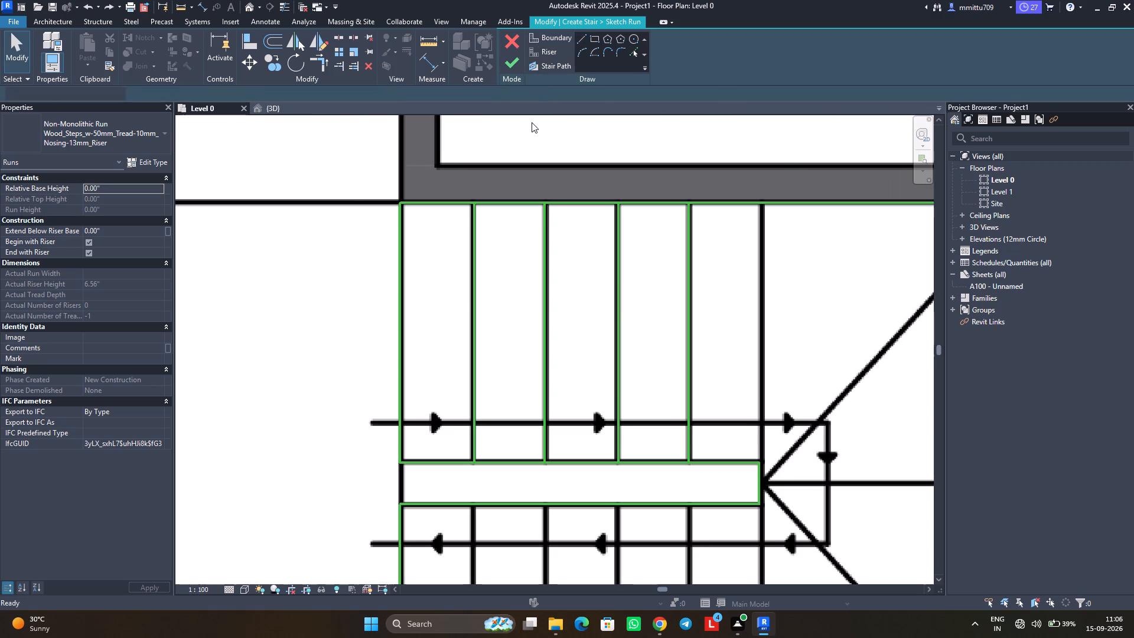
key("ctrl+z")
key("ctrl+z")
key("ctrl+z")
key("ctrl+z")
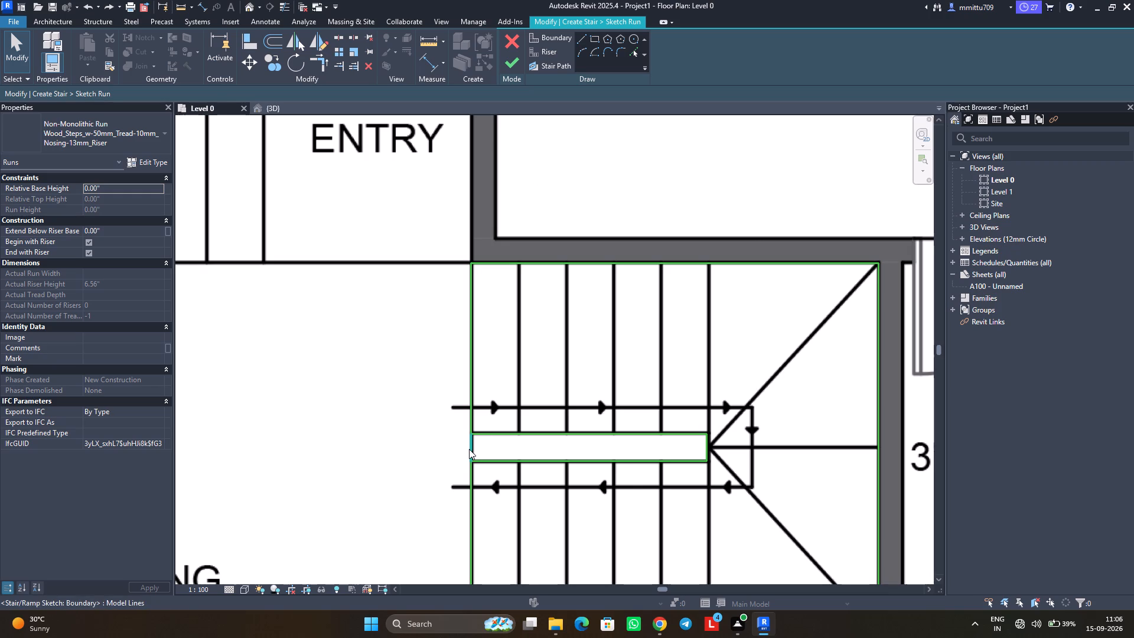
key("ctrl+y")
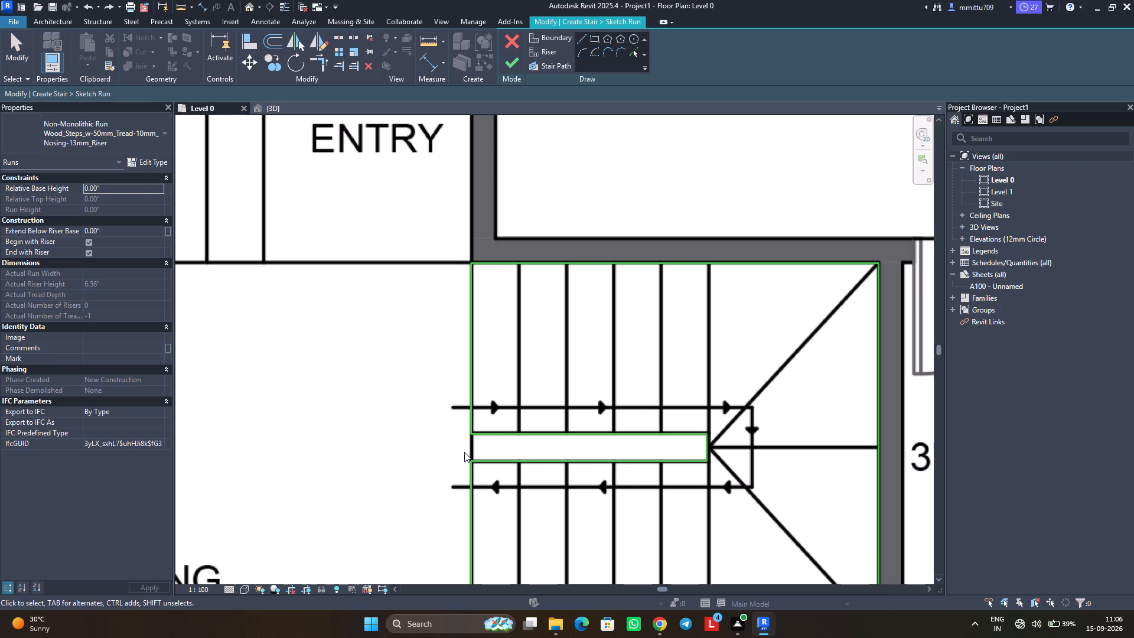
Draw five riser lines across the entry-side flight over the plan's tread lines, each about 63" long and 17–18" apart.
left_click(533, 51)
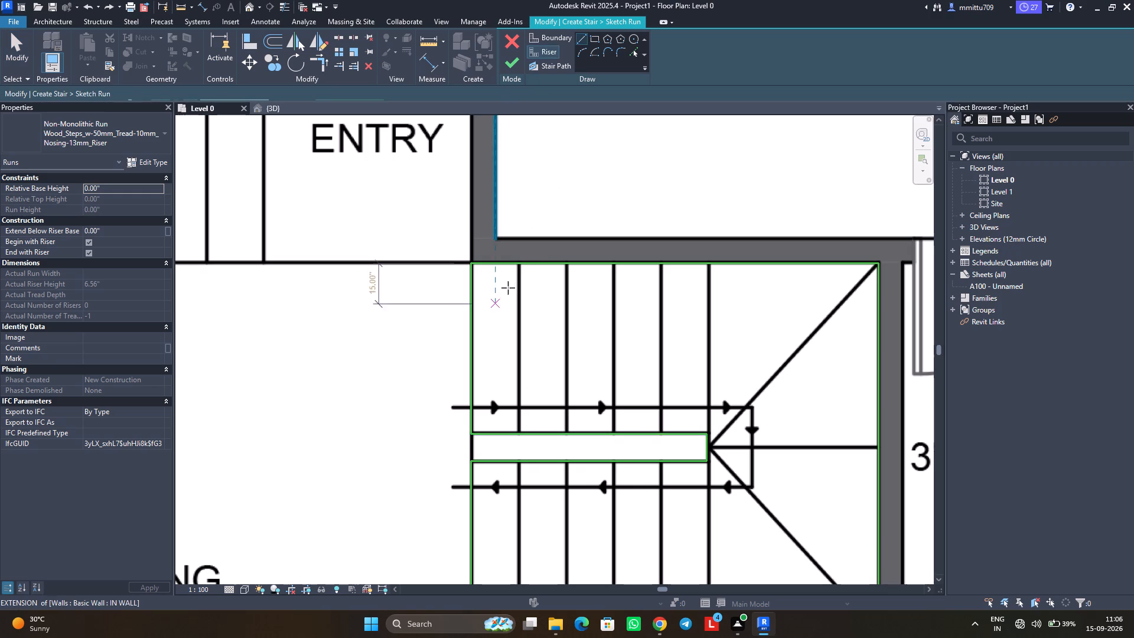
left_click(519, 264)
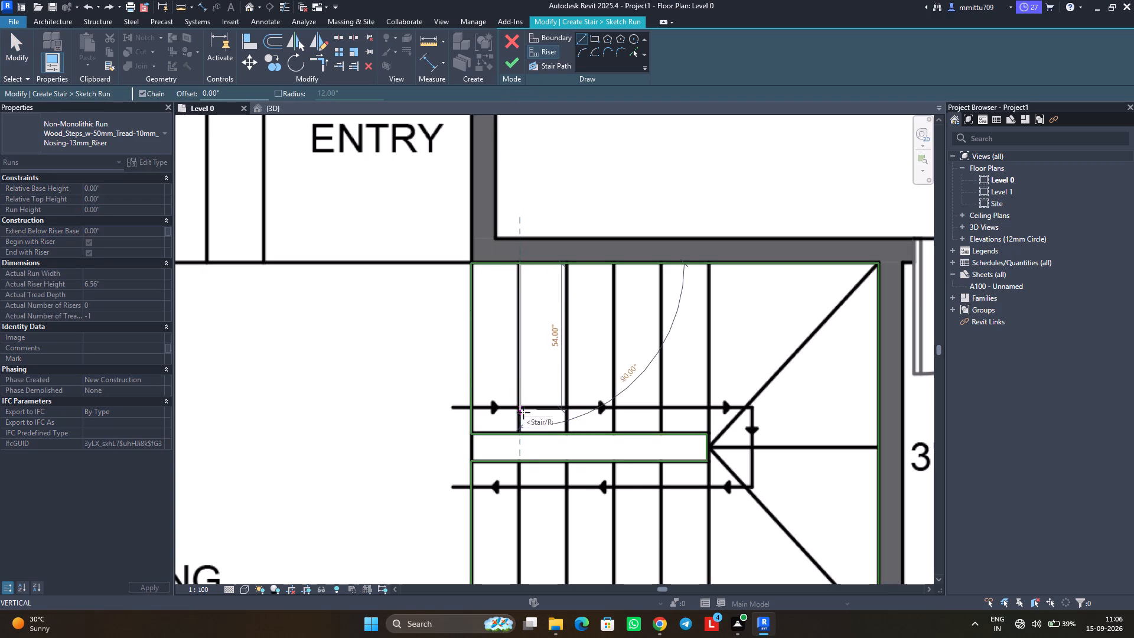
left_click(522, 429)
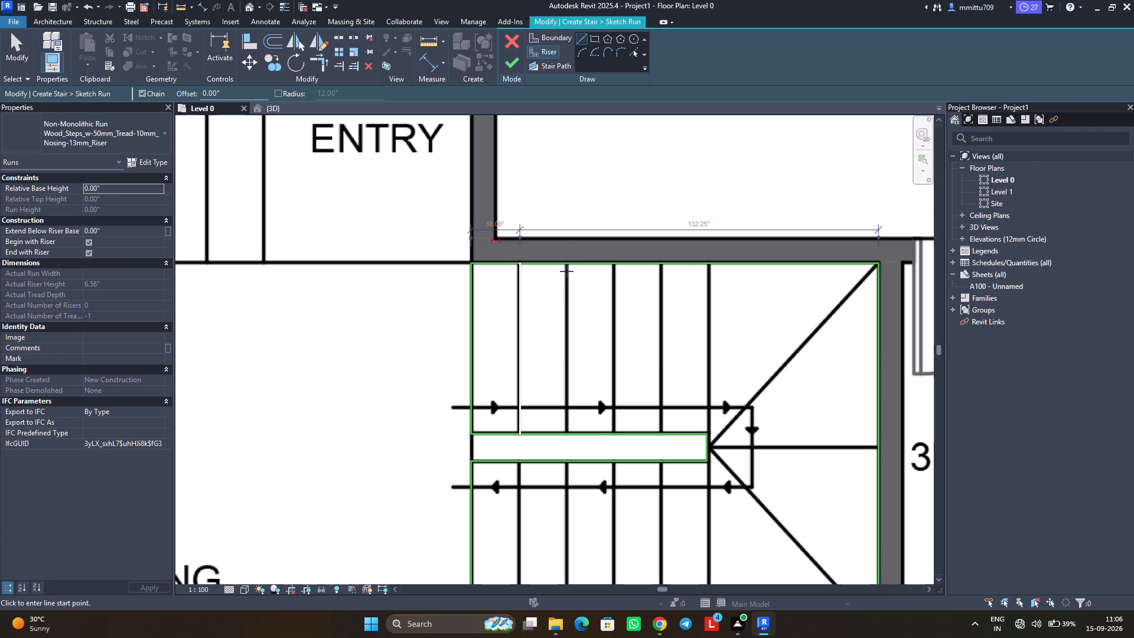
left_click(566, 266)
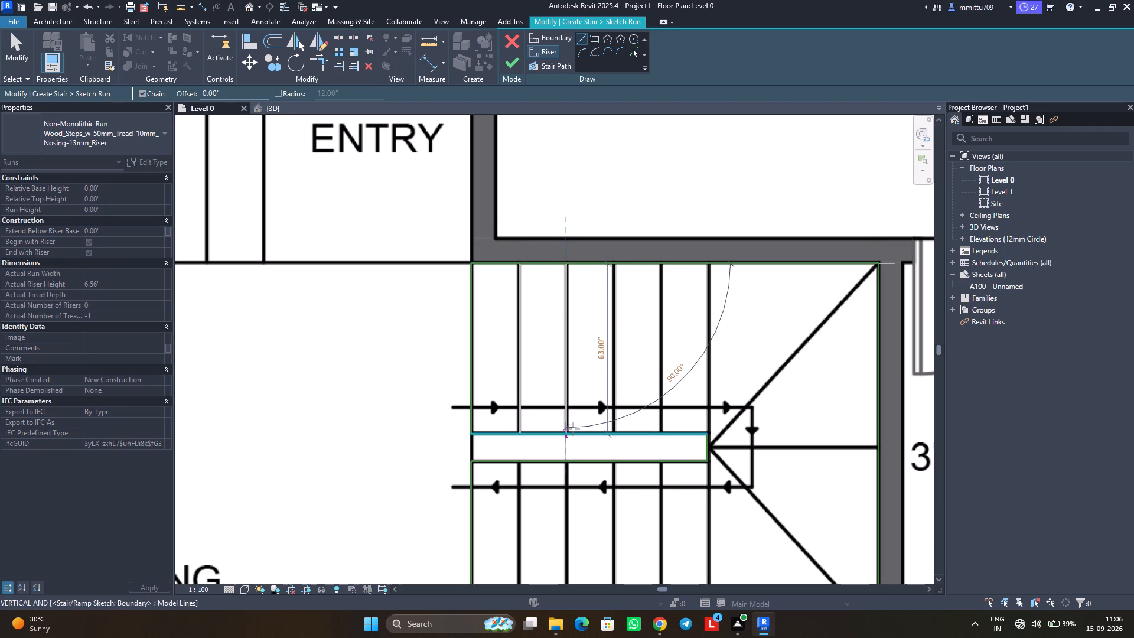
left_click(573, 429)
left_click(613, 265)
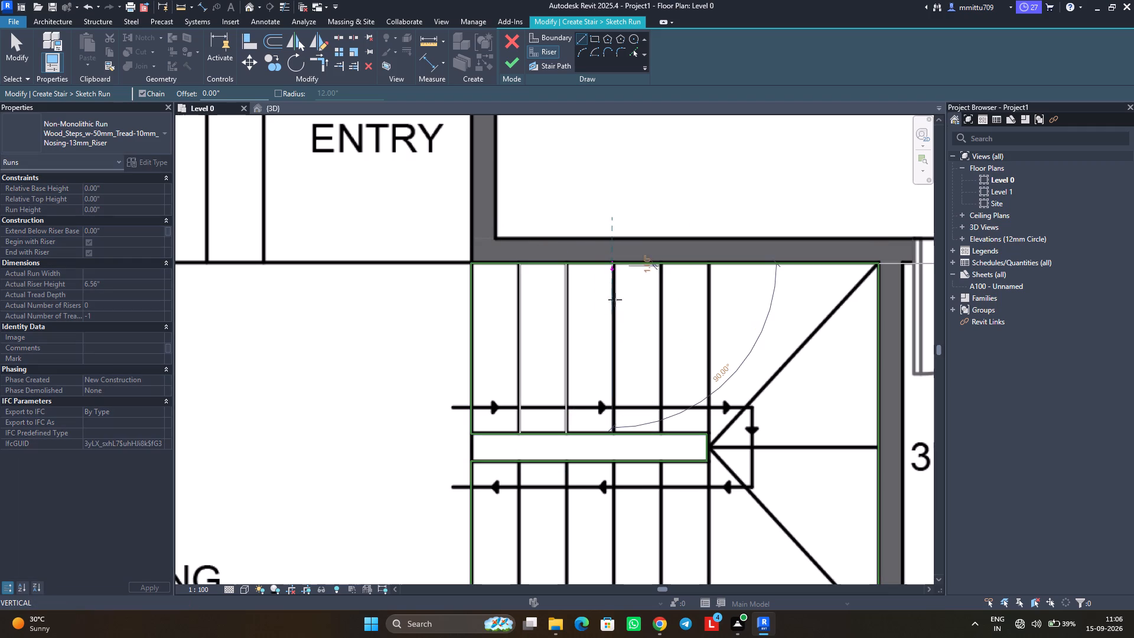
left_click(615, 435)
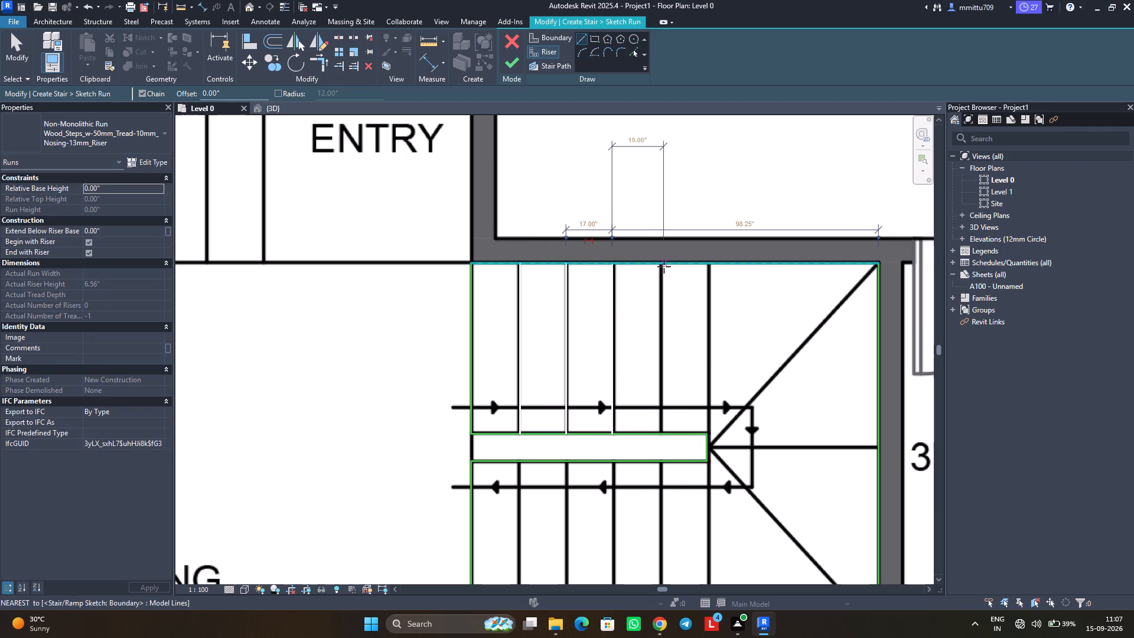
left_click(661, 265)
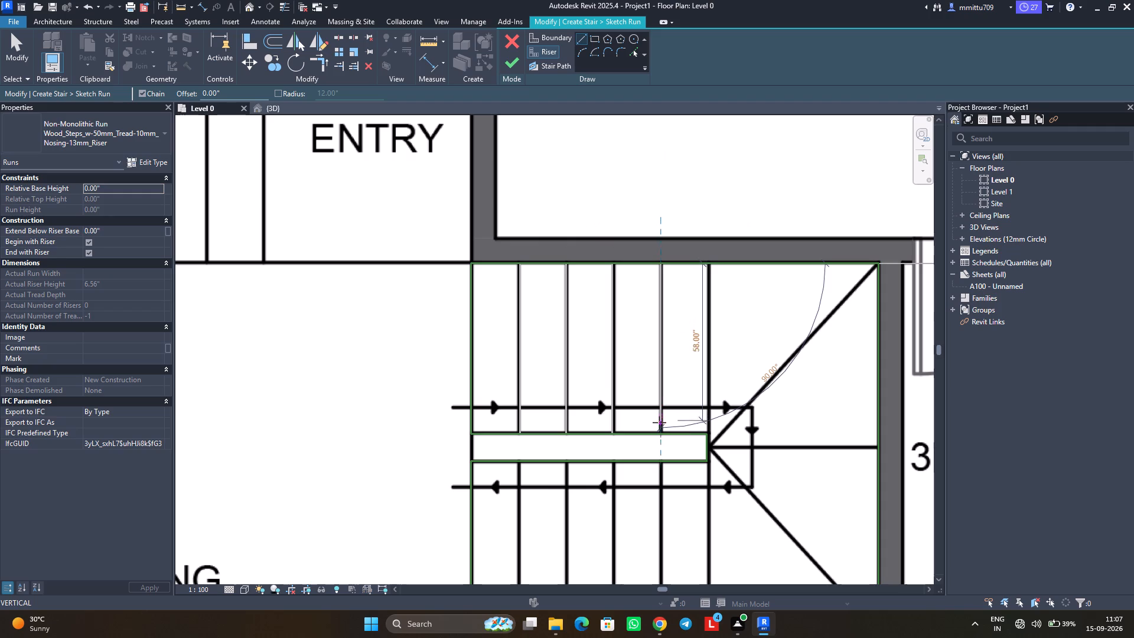
left_click(661, 429)
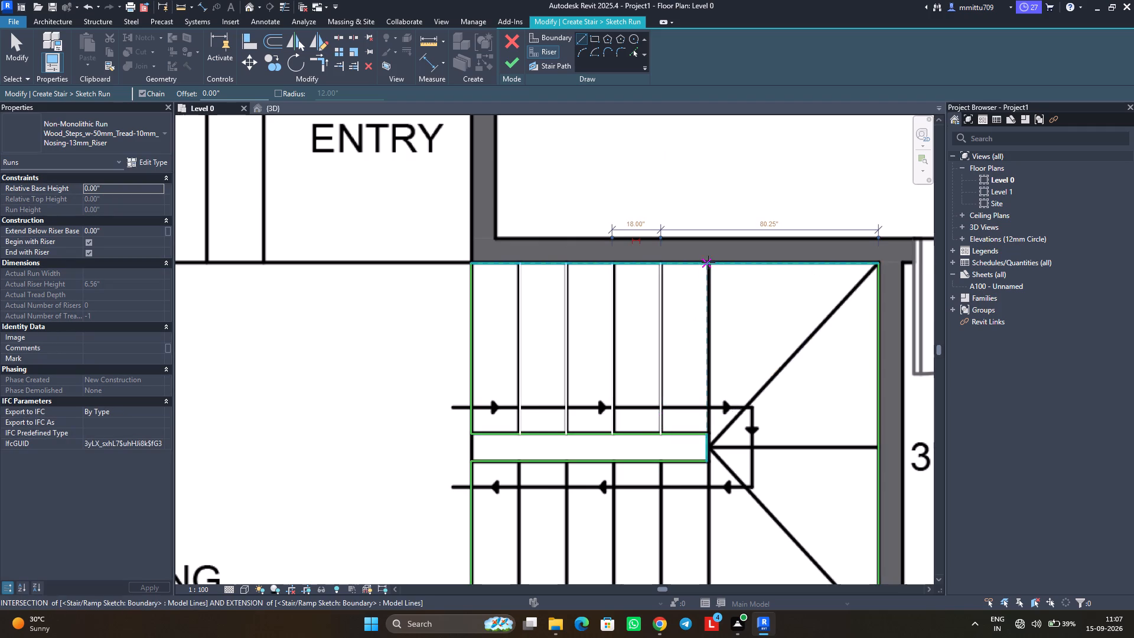
left_click(708, 262)
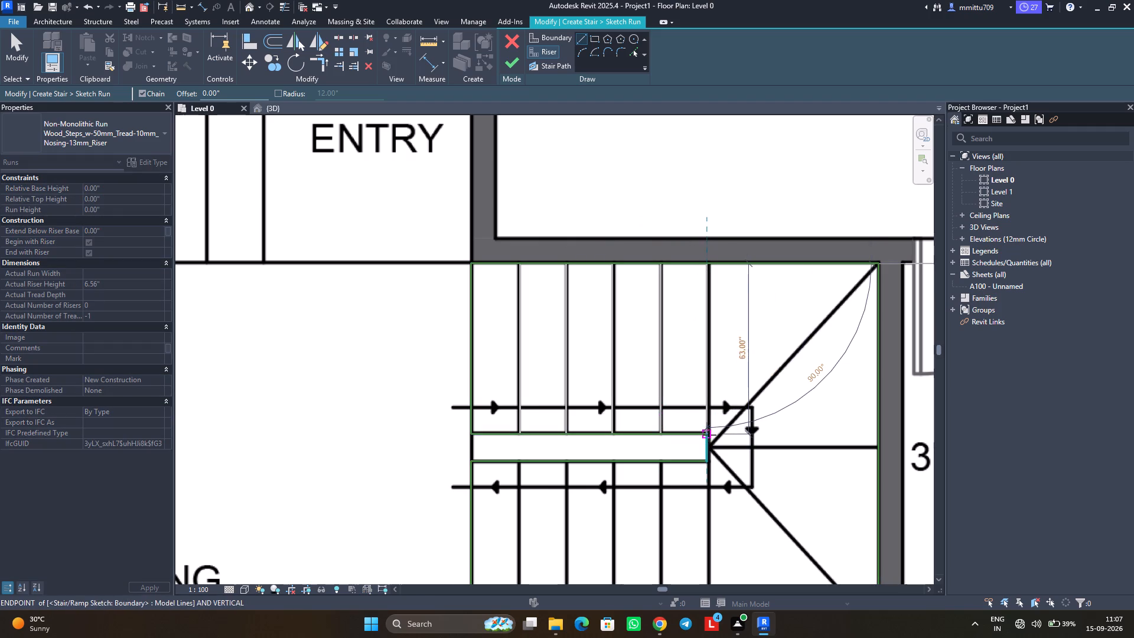
left_click(709, 434)
Draw five riser lines across the lawn-side flight over the plan's tread lines, each about 63" long and 17–18" apart.
middle_click_drag(734, 491, 726, 411)
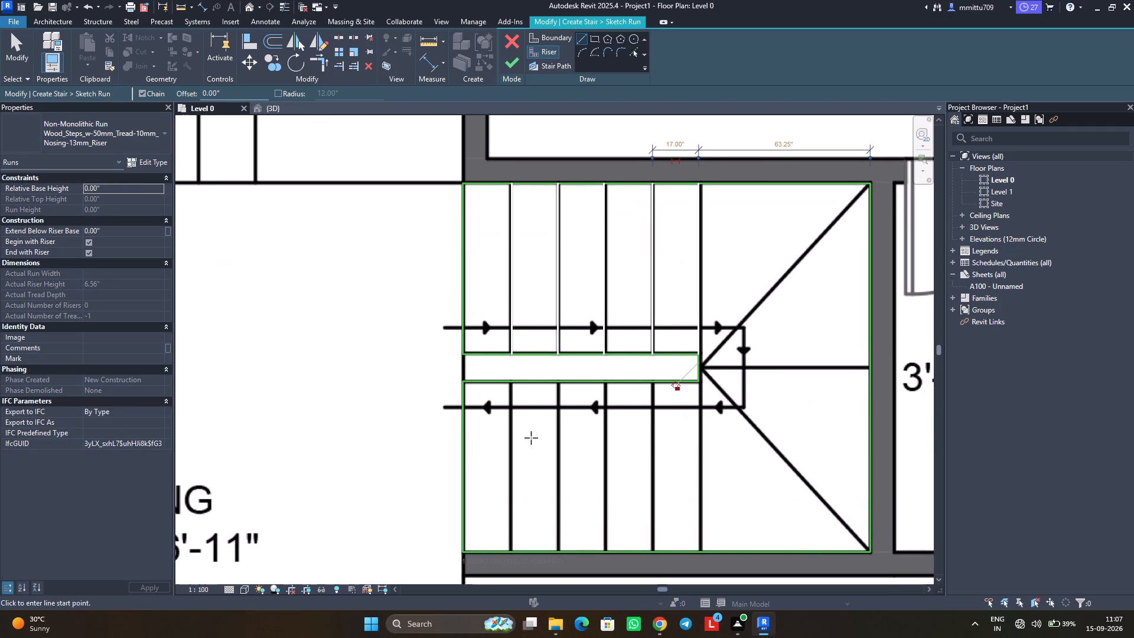
left_click(509, 383)
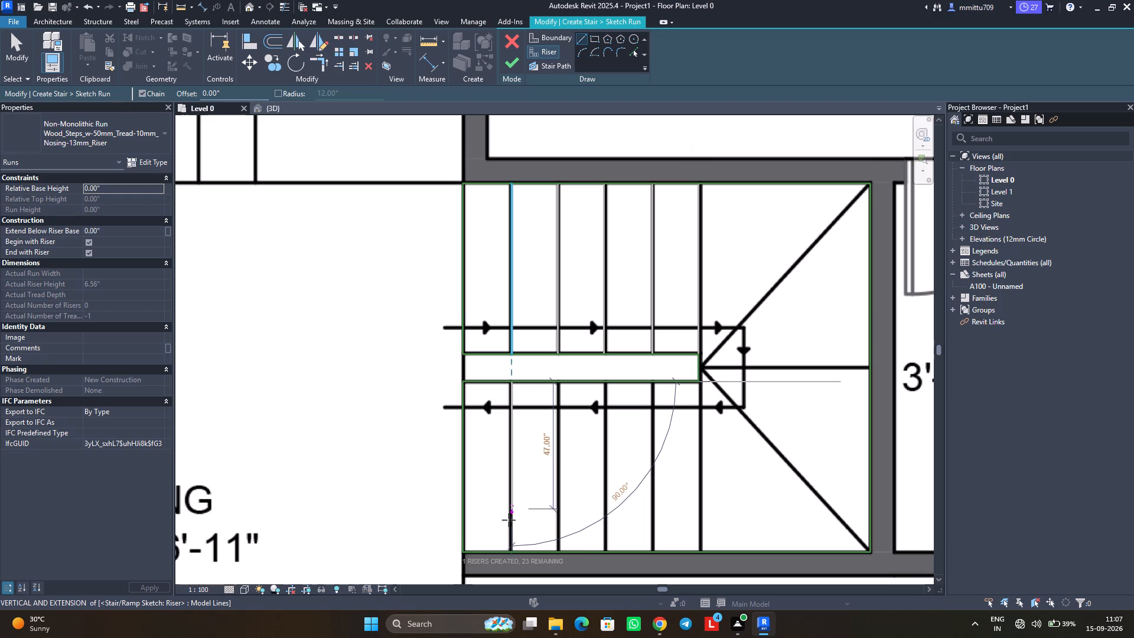
left_click(510, 548)
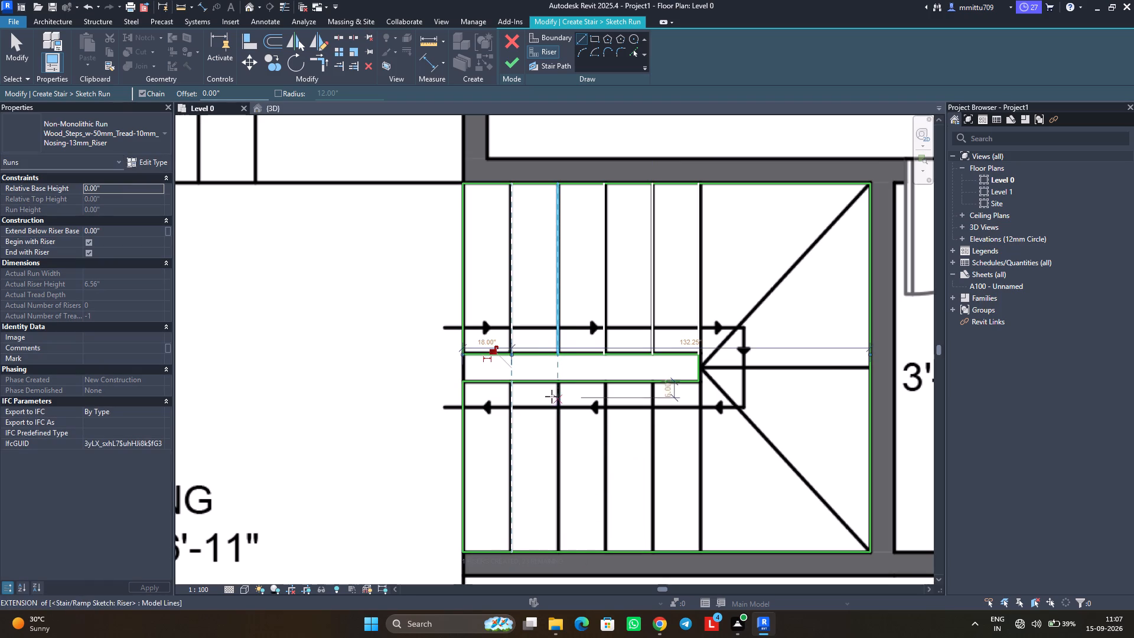
left_click(560, 383)
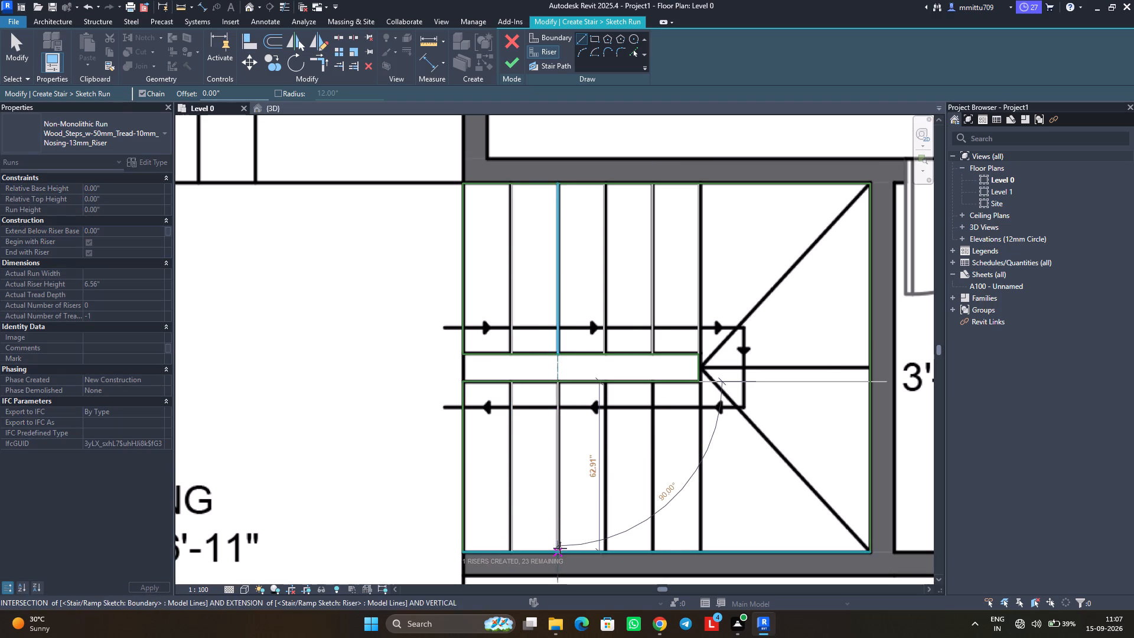
left_click(561, 548)
left_click(606, 384)
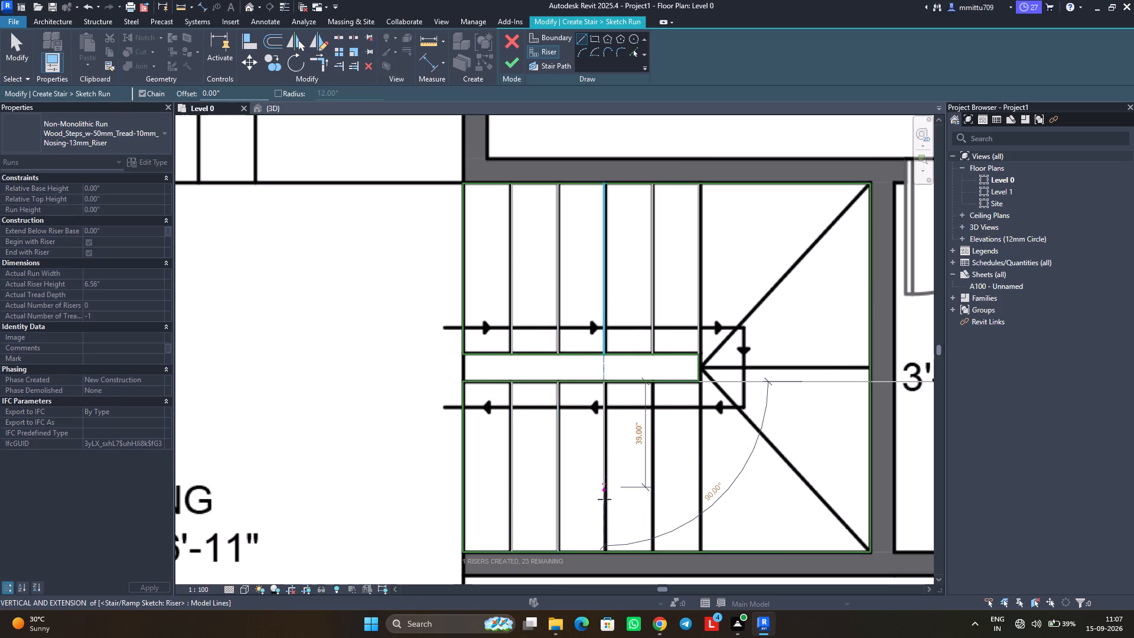
left_click(605, 549)
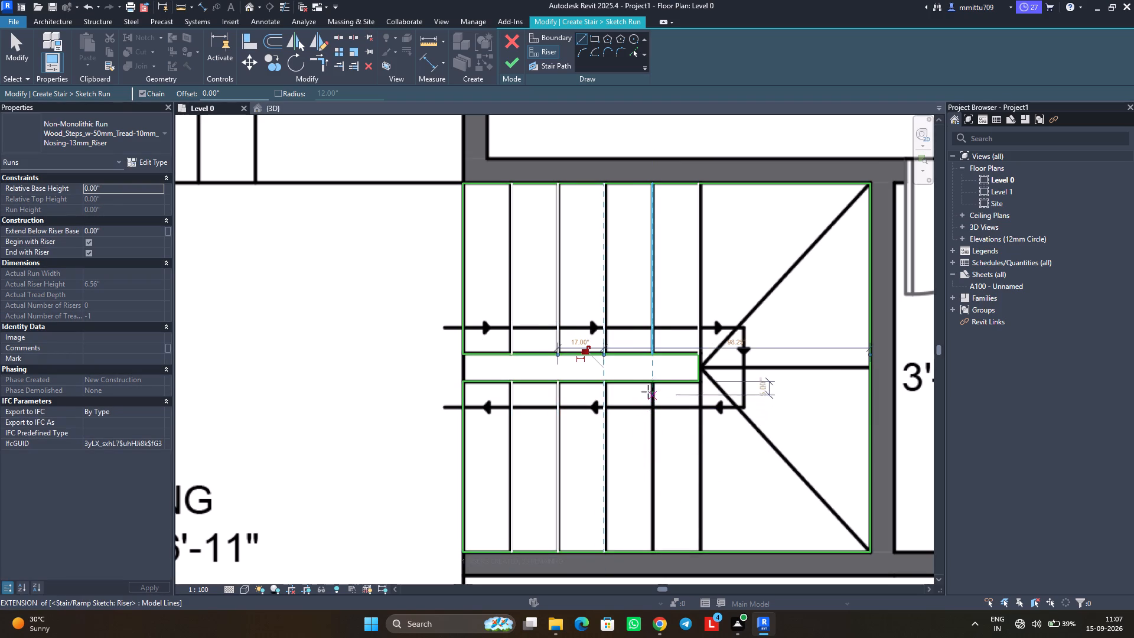
left_click(648, 382)
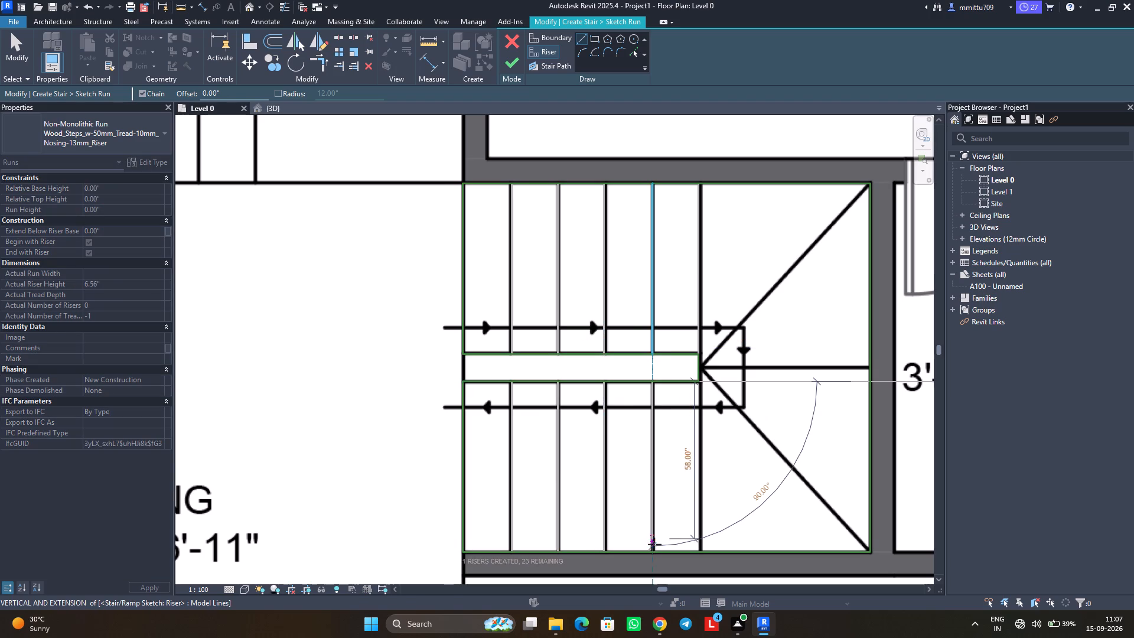
left_click(654, 550)
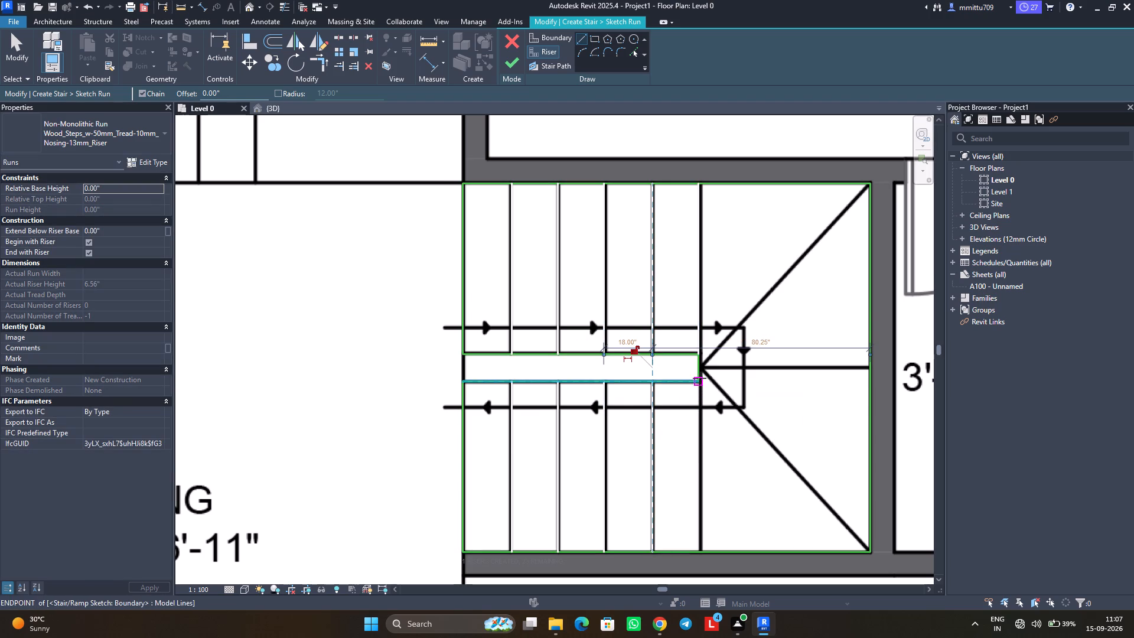
left_click(699, 378)
left_click(703, 554)
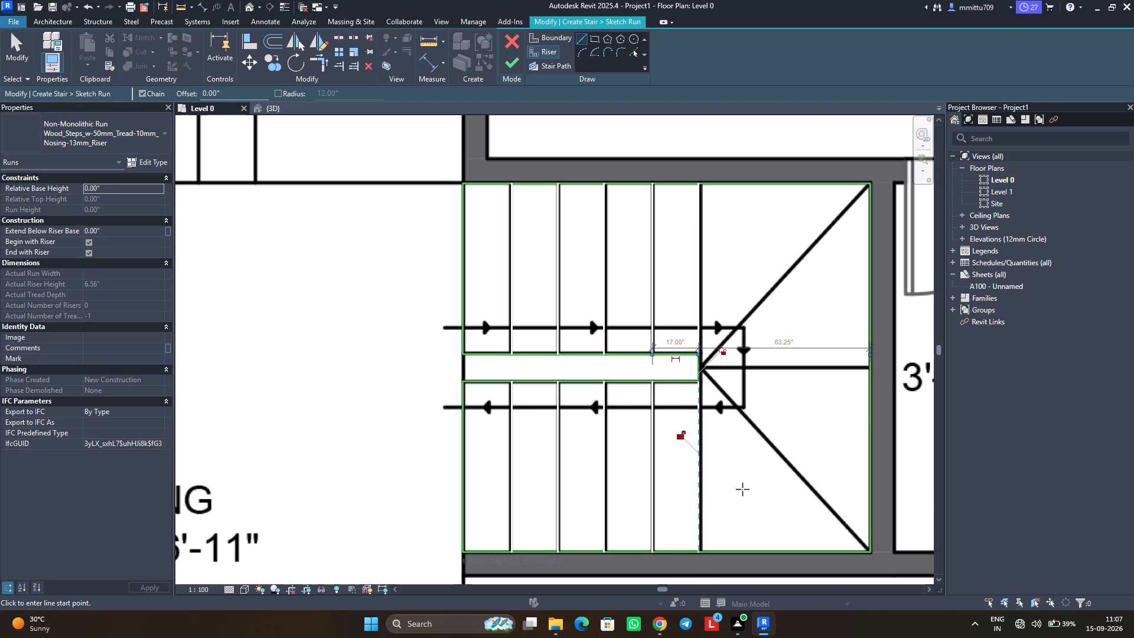
Draw a U-shaped stair path around the central gap, with legs about 126" (entry side) and 137" (lawn side), and try finishing the run sketch.
left_click(539, 69)
left_click(434, 280)
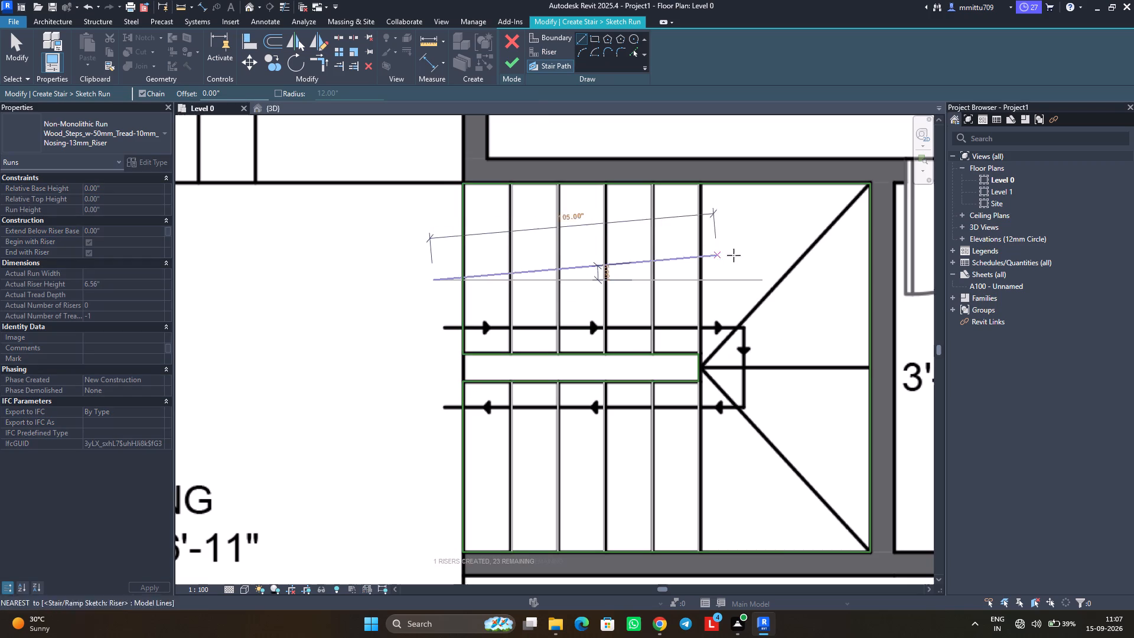
left_click(776, 275)
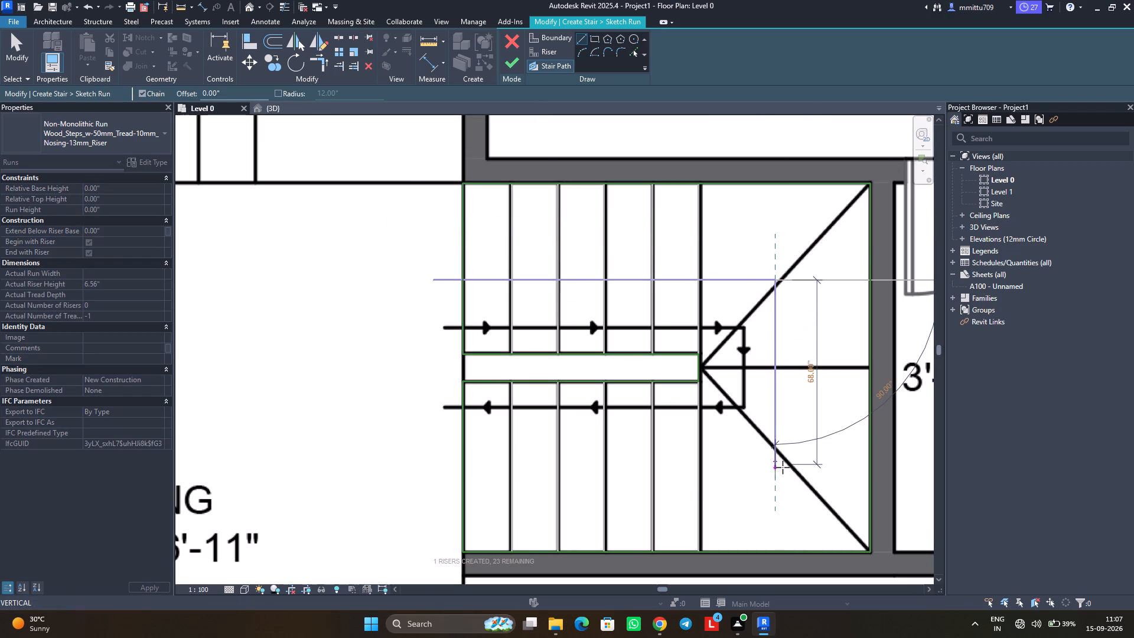
left_click(783, 467)
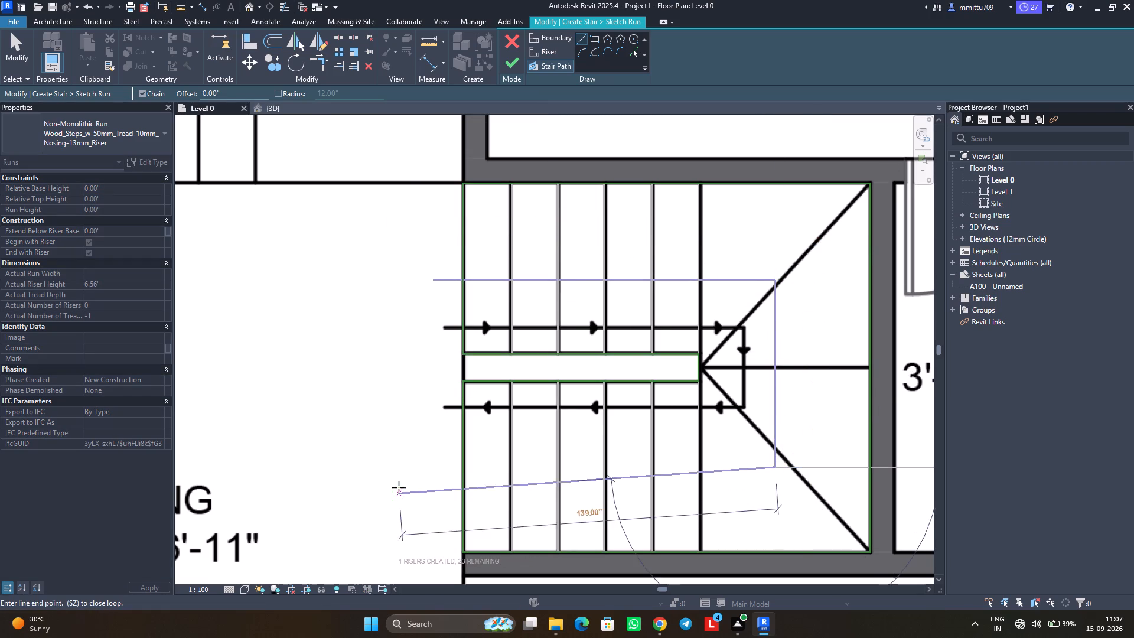
left_click(405, 472)
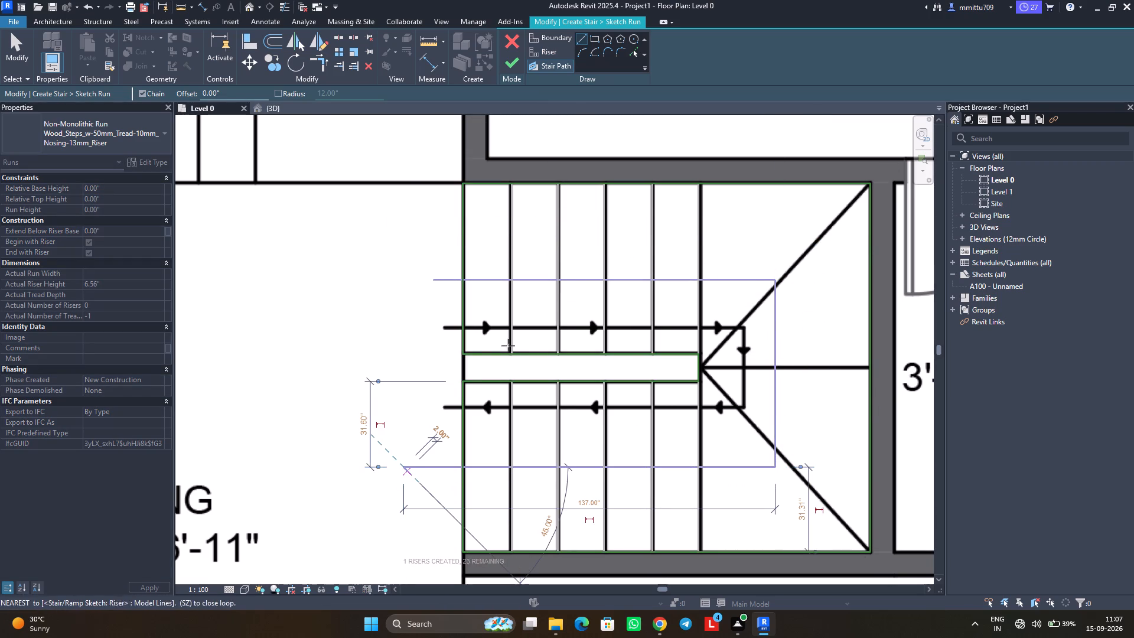
key("Escape")
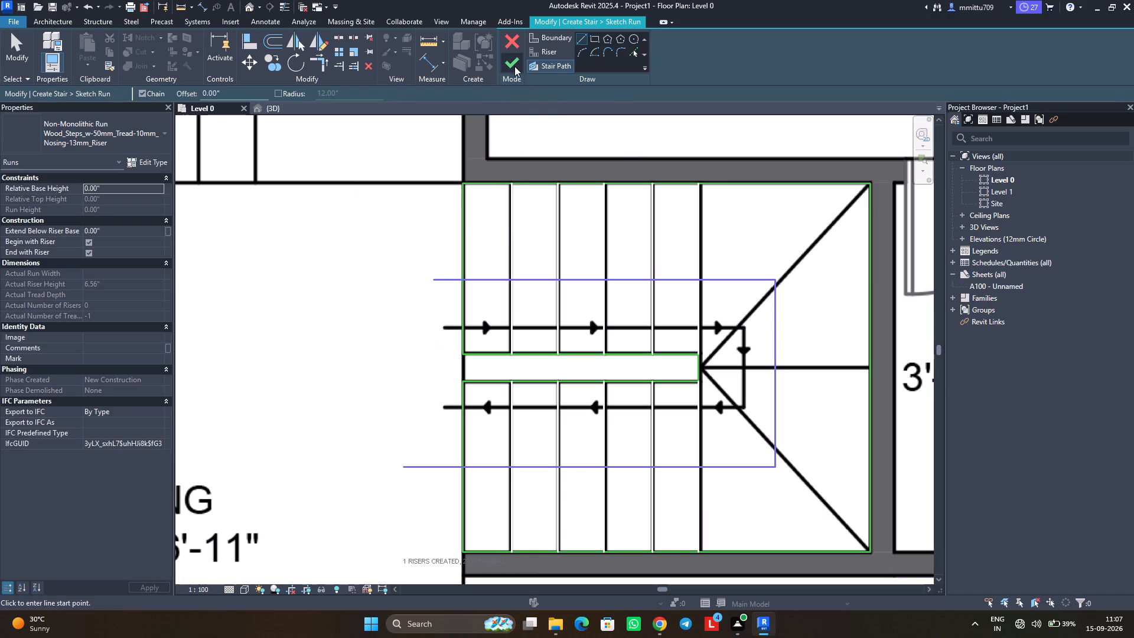
left_click(514, 66)
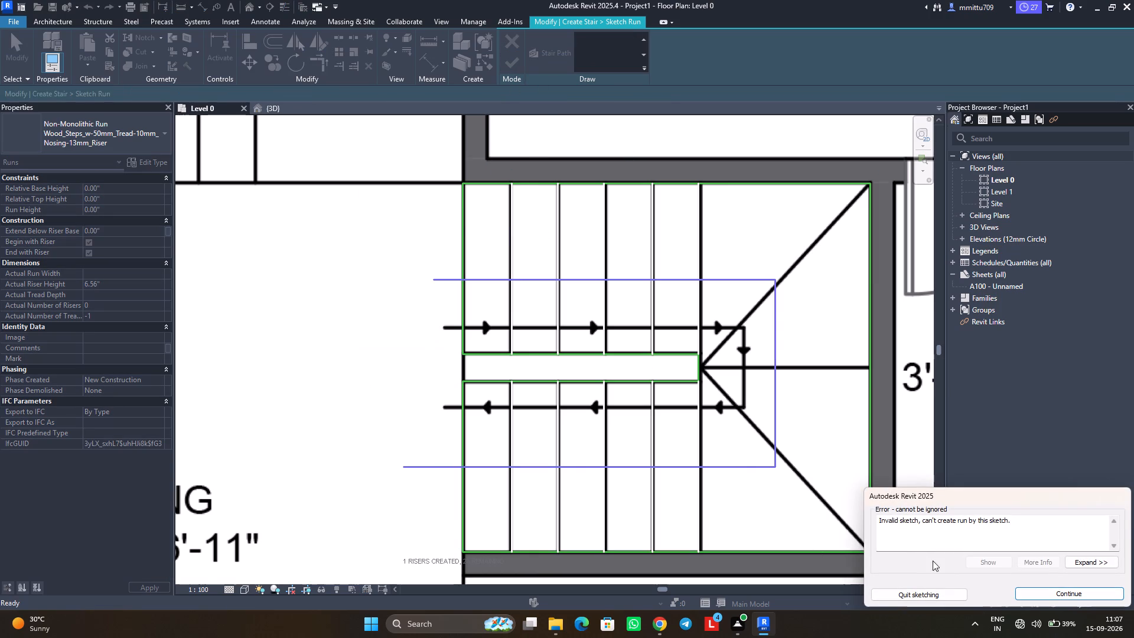
left_click(1028, 592)
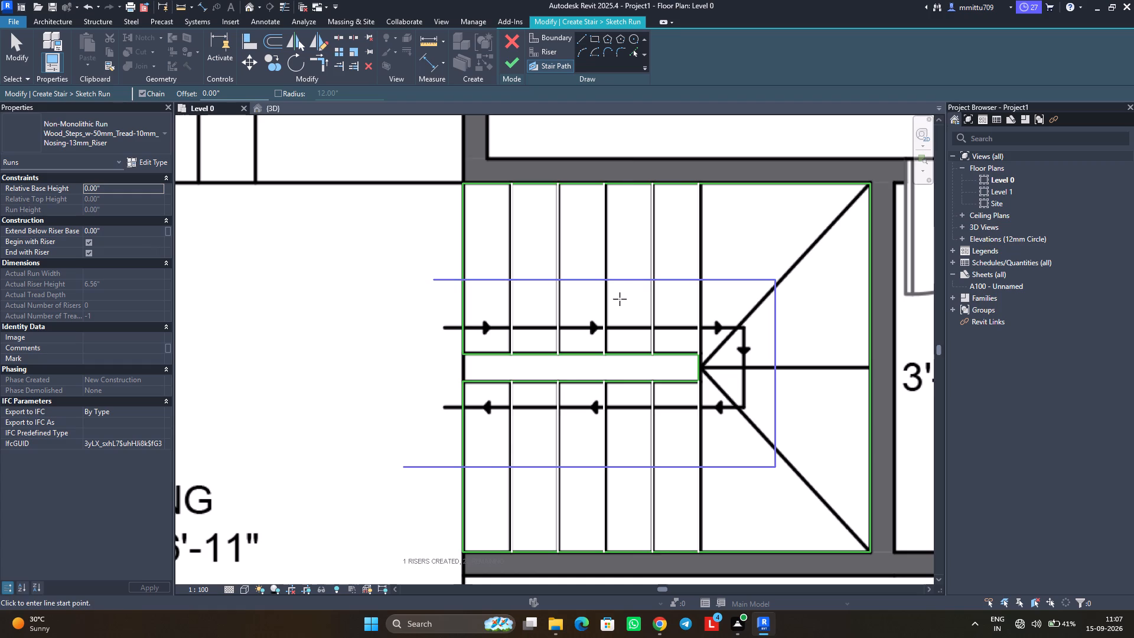
Shorten both stair path legs to about 115" so they end on the parking-side boundary, and try finishing the run sketch again.
left_click(476, 470)
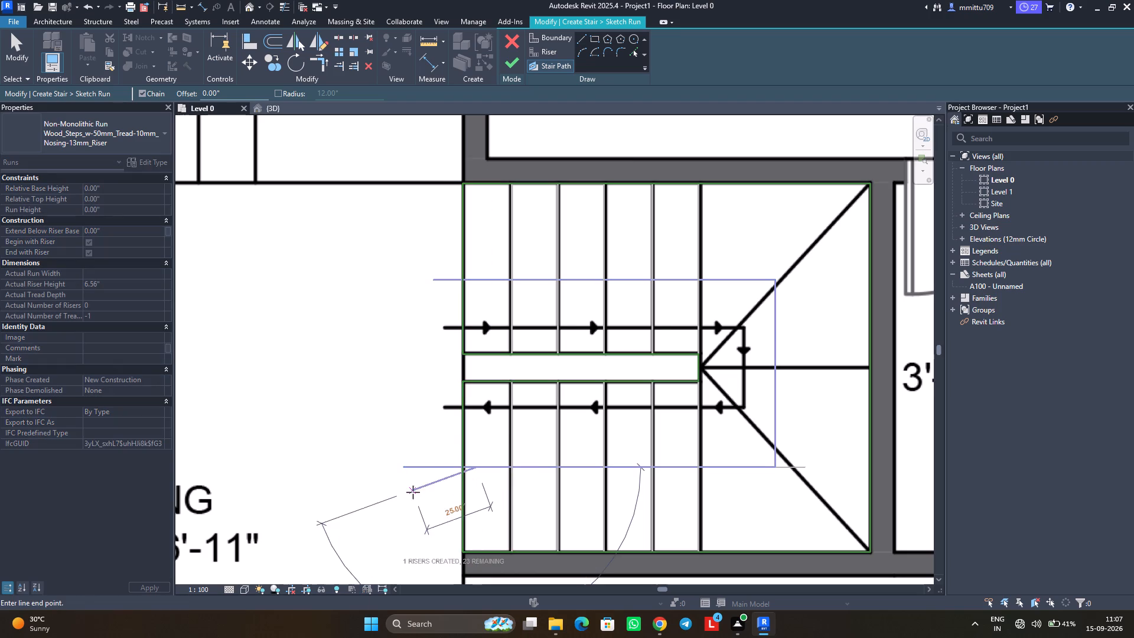
key("Escape")
key("Escape")
left_click(412, 464)
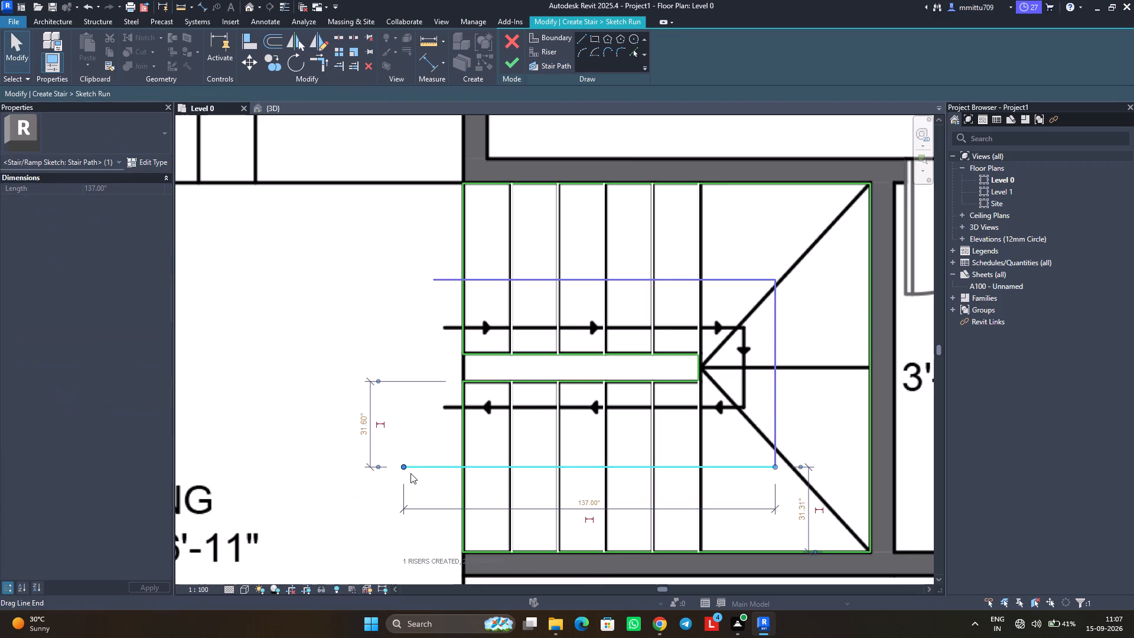
left_click_drag(403, 466, 468, 467)
left_click(418, 494)
left_click(446, 278)
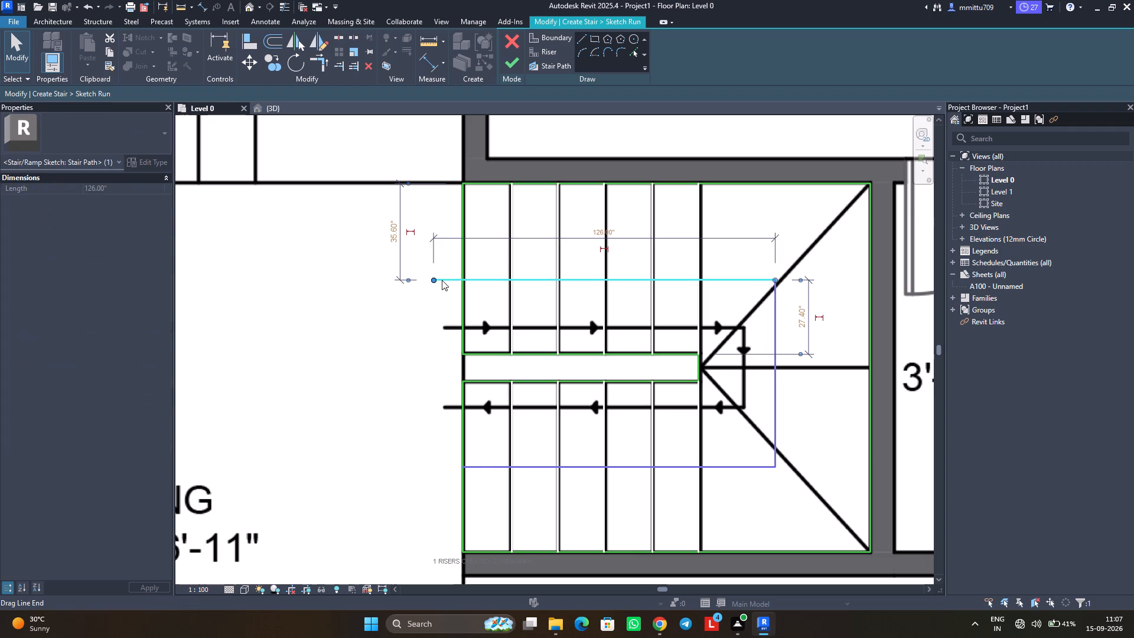
left_click_drag(433, 280, 462, 278)
left_click(431, 286)
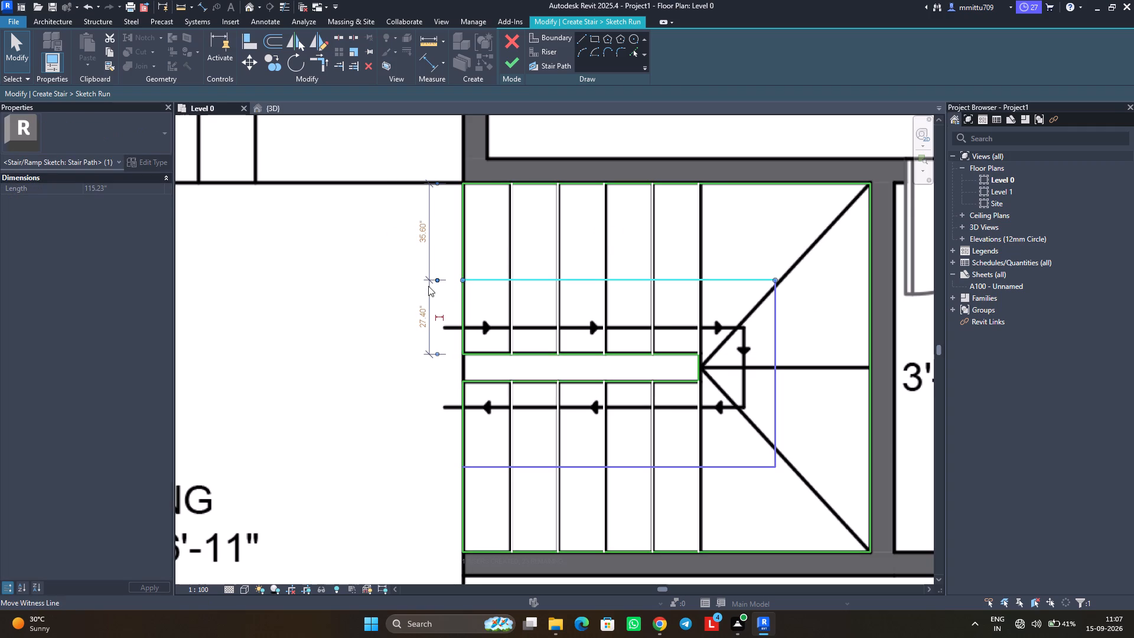
left_click(327, 245)
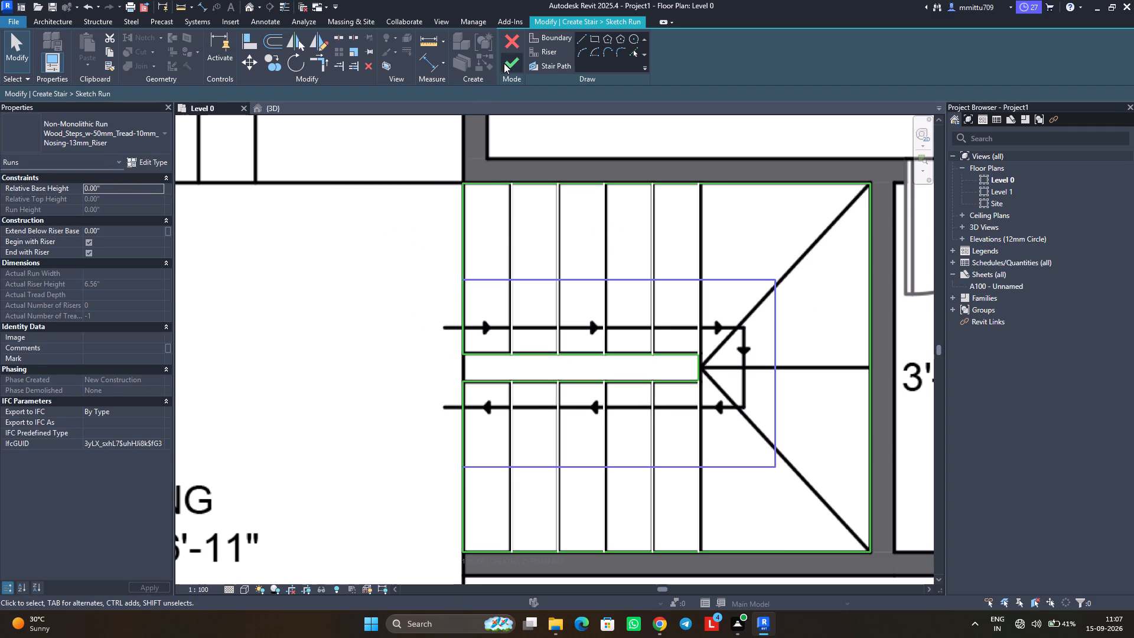
left_click(507, 62)
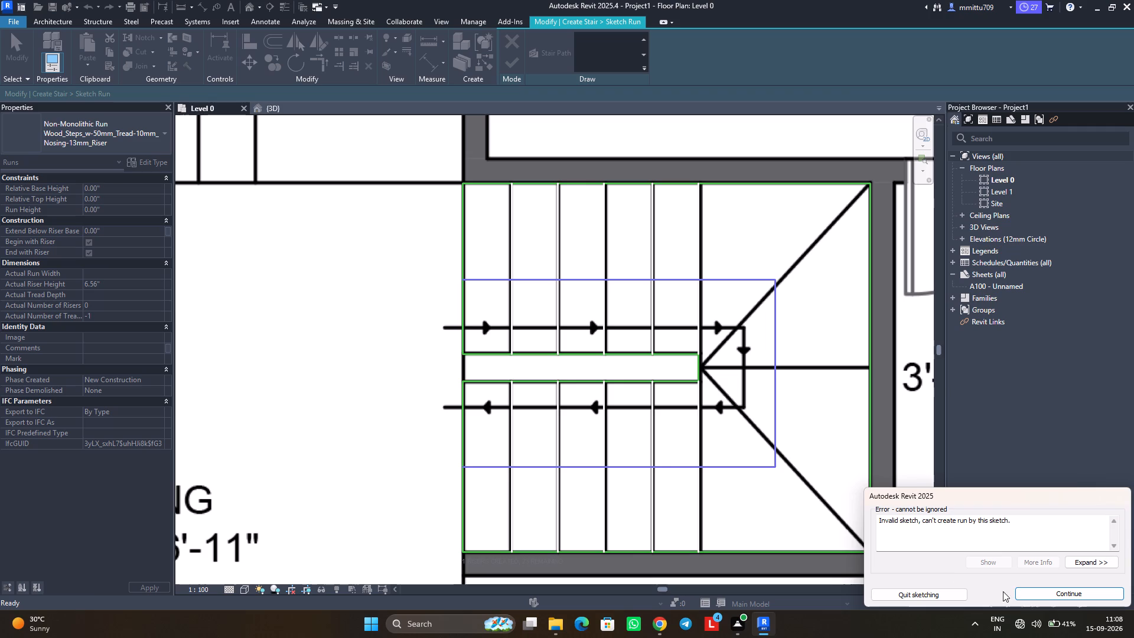
left_click(1024, 590)
Examine the run sketch around the central gap, checking how its end boundary line meets the long boundary and riser lines.
scroll(737, 427, "up", 4)
scroll(666, 334, "up", 2)
scroll(662, 328, "down", 1)
scroll(666, 354, "up", 5)
scroll(677, 291, "up", 6)
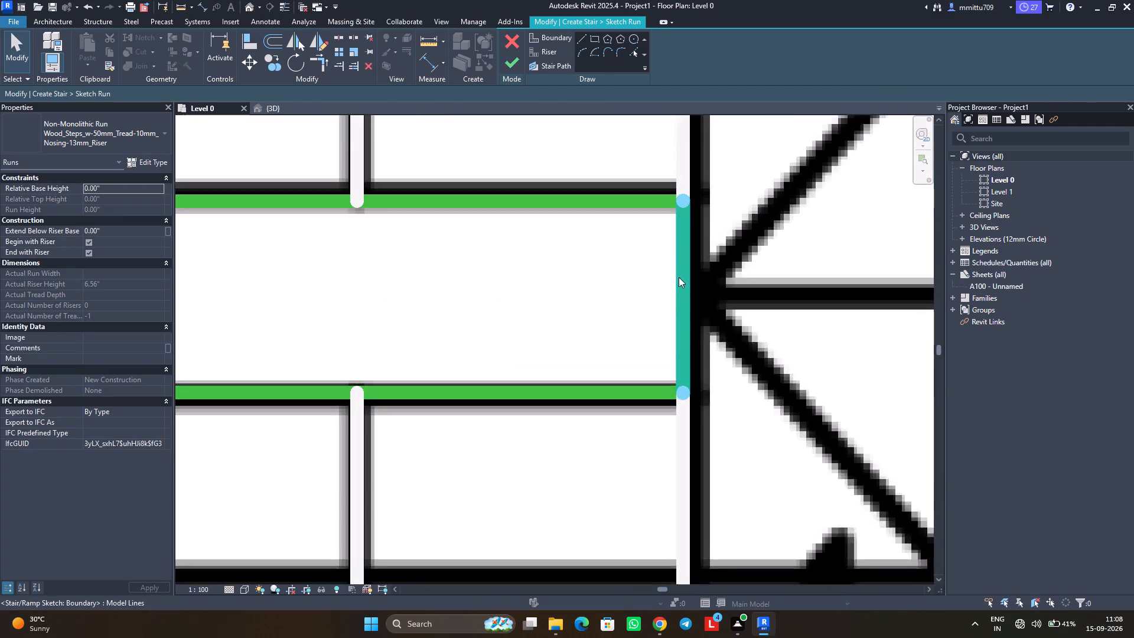
scroll(679, 277, "up", 2)
middle_click_drag(655, 203, 666, 265)
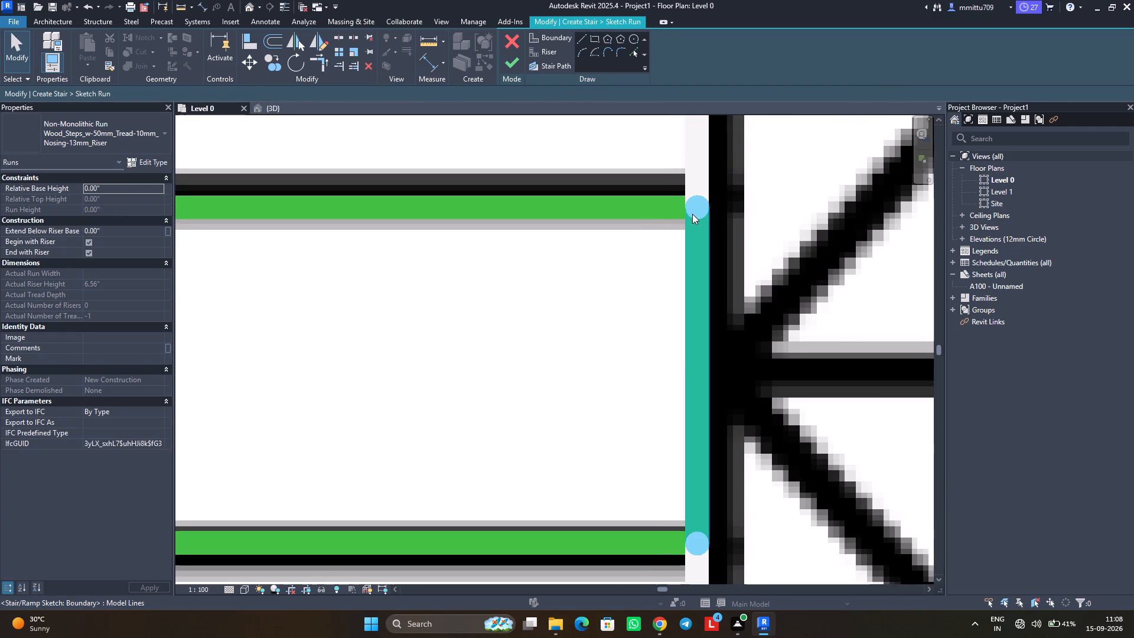
left_click(692, 214)
left_click(616, 357)
scroll(592, 401, "down", 2)
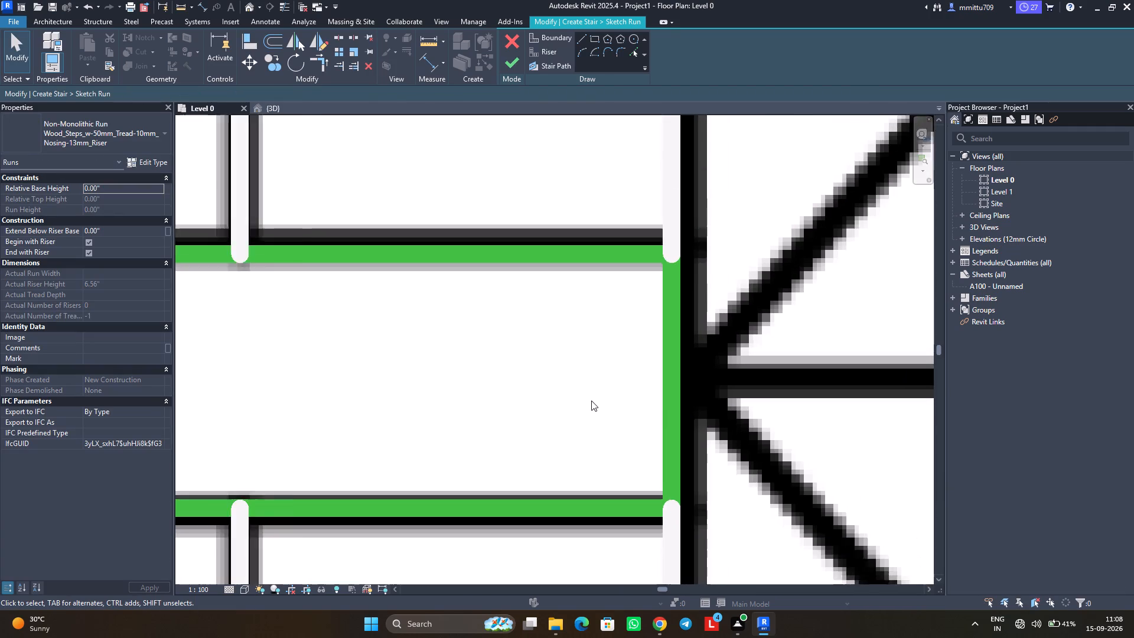
scroll(591, 401, "down", 1)
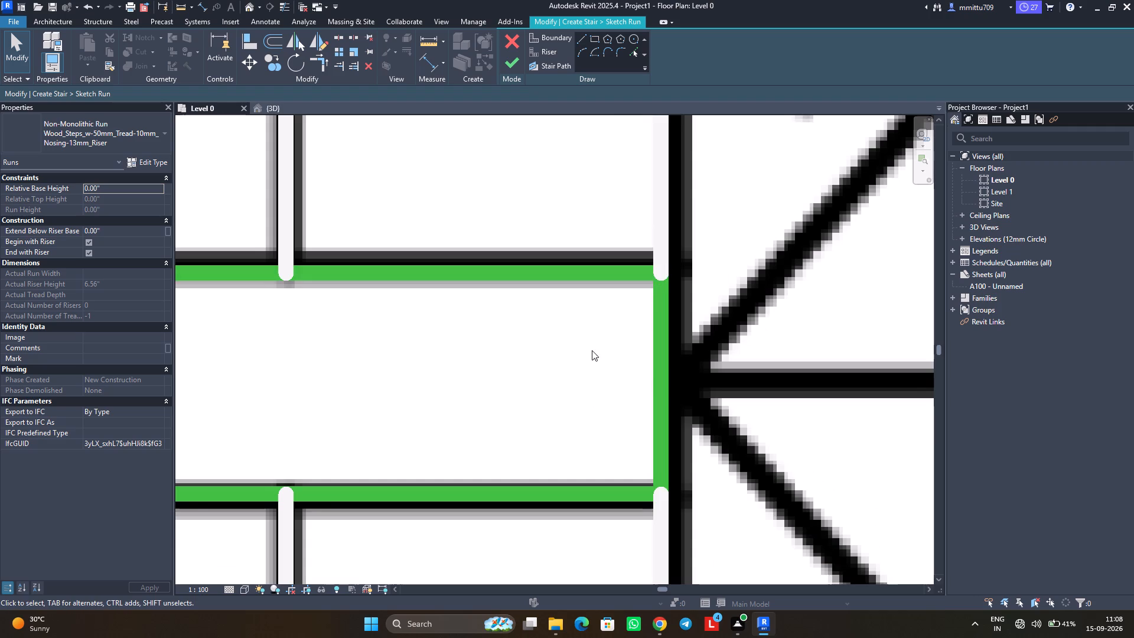
scroll(579, 359, "down", 7)
scroll(559, 395, "up", 1)
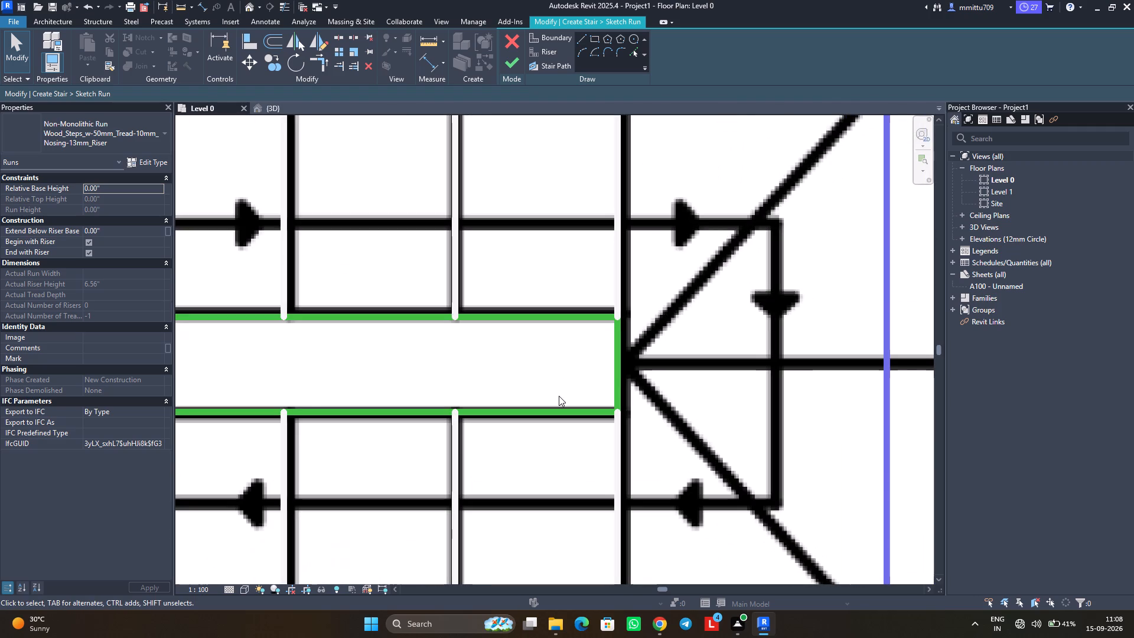
scroll(567, 380, "down", 6)
scroll(567, 380, "up", 1)
scroll(567, 380, "down", 3)
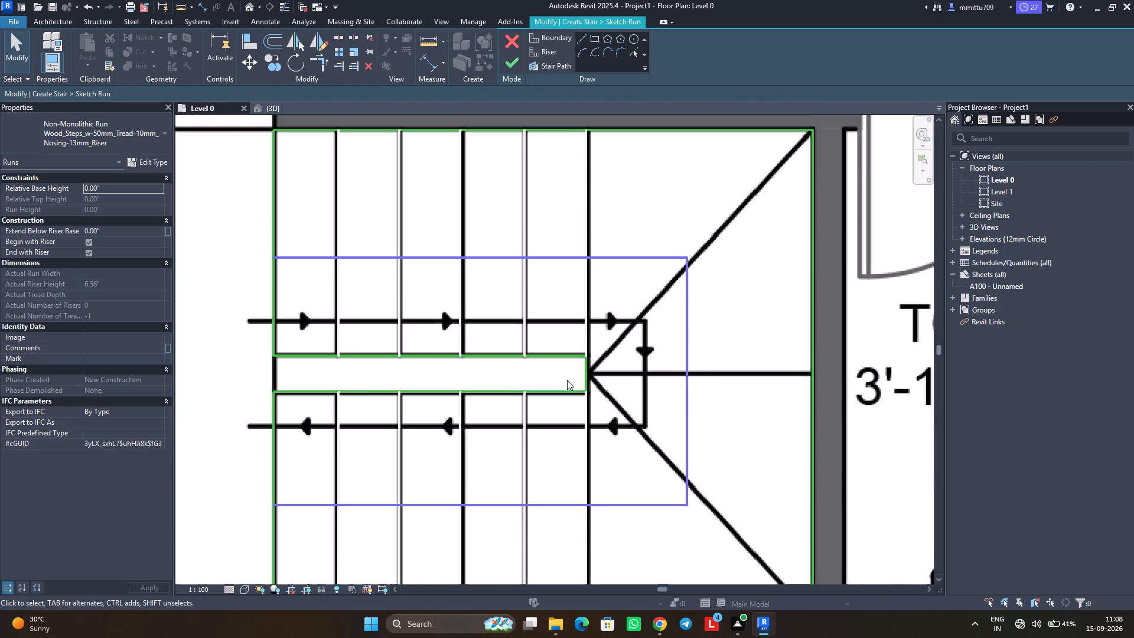
scroll(567, 380, "down", 3)
scroll(567, 380, "up", 1)
Discard the custom run sketch and cancel the stair being created.
left_click(510, 40)
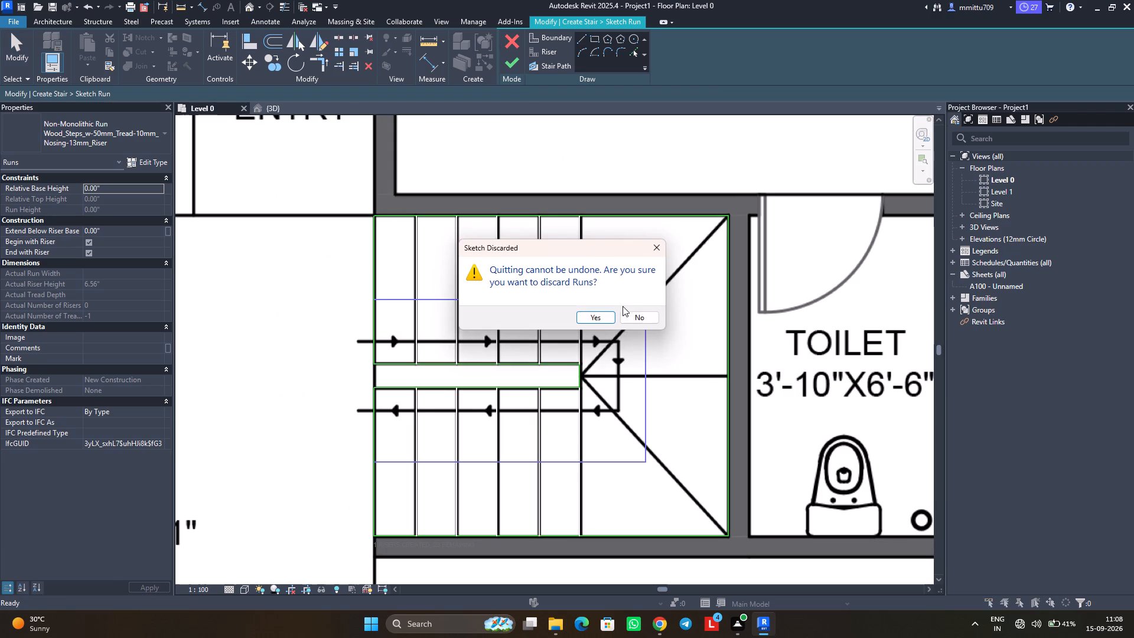
left_click(635, 317)
left_click(505, 33)
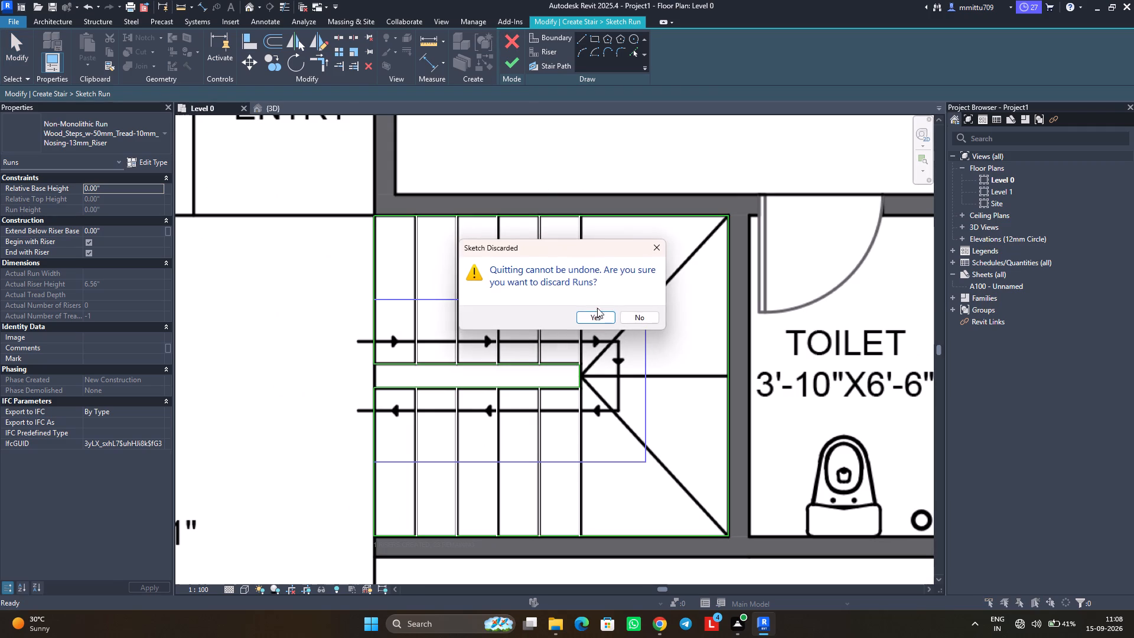
left_click(592, 315)
scroll(546, 362, "down", 2)
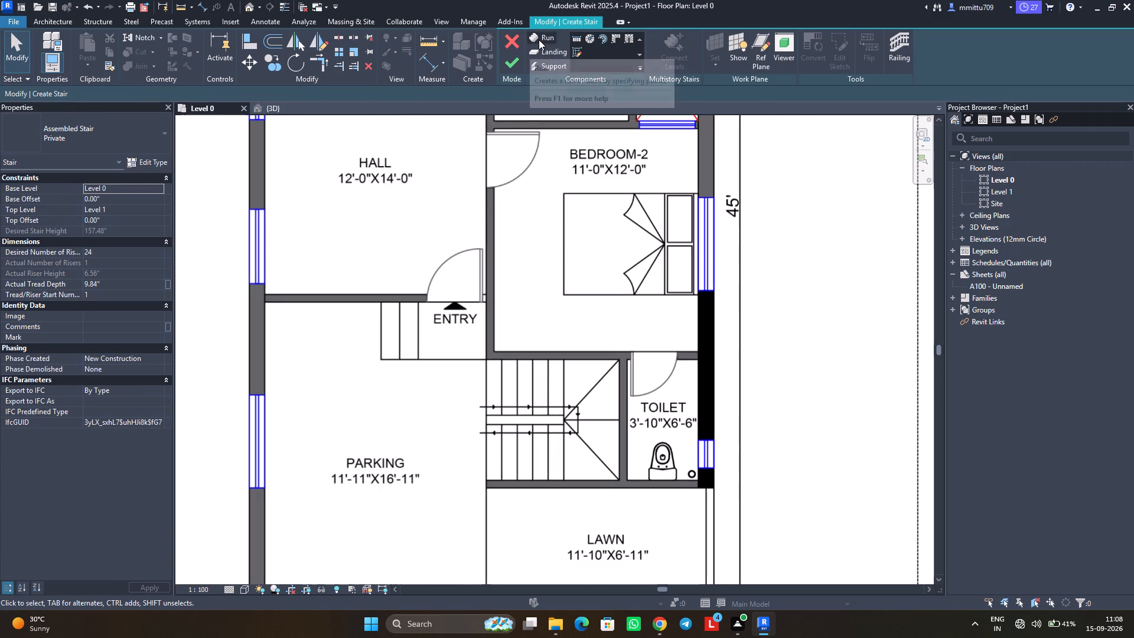
left_click(579, 38)
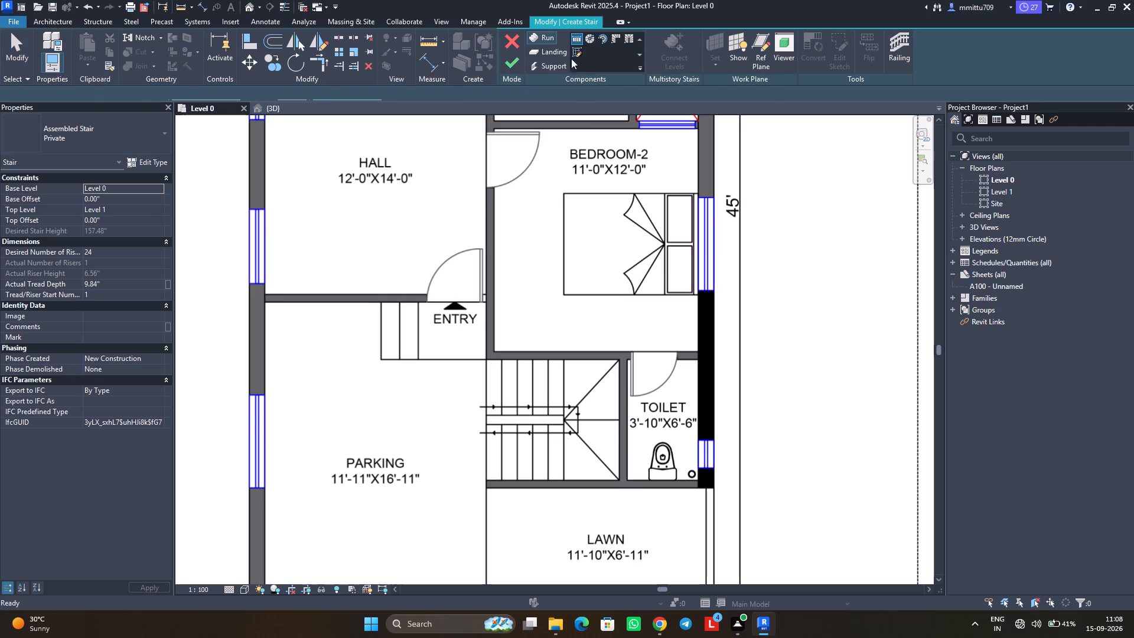
left_click(510, 35)
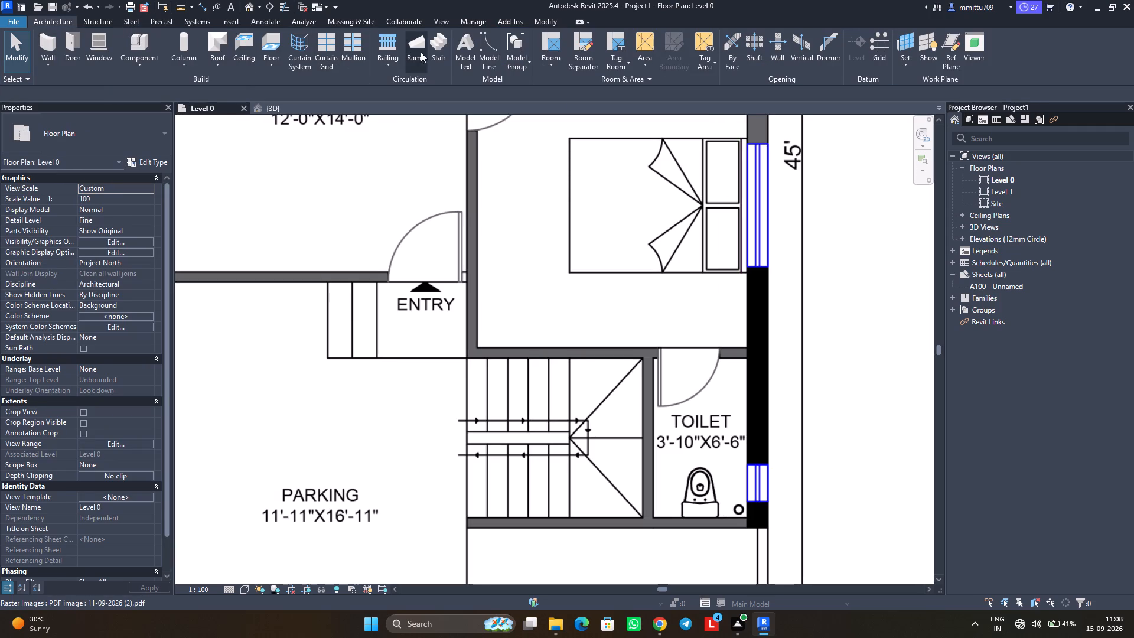
Start a new stair and review the type parameters of the Private assembled stair.
left_click(438, 44)
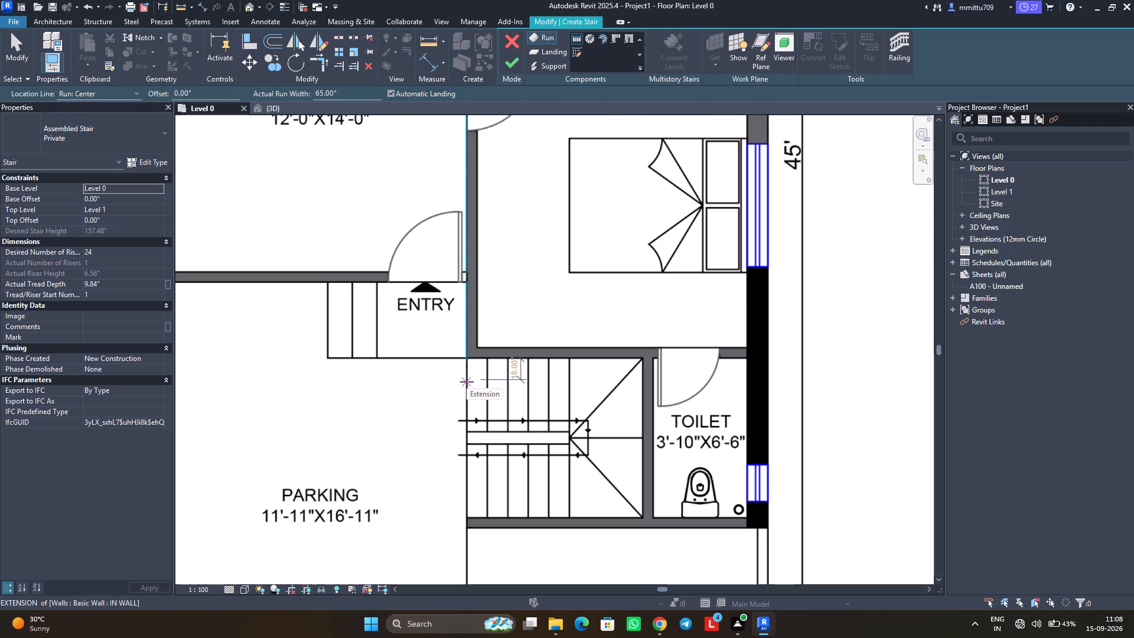
left_click(150, 162)
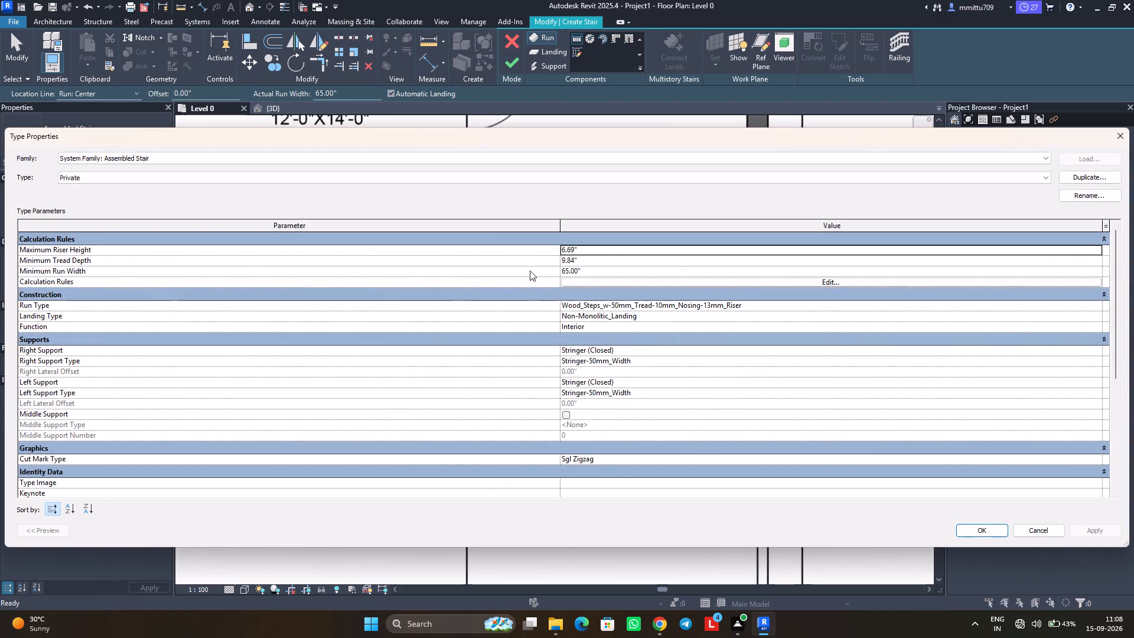
scroll(548, 324, "down", 3)
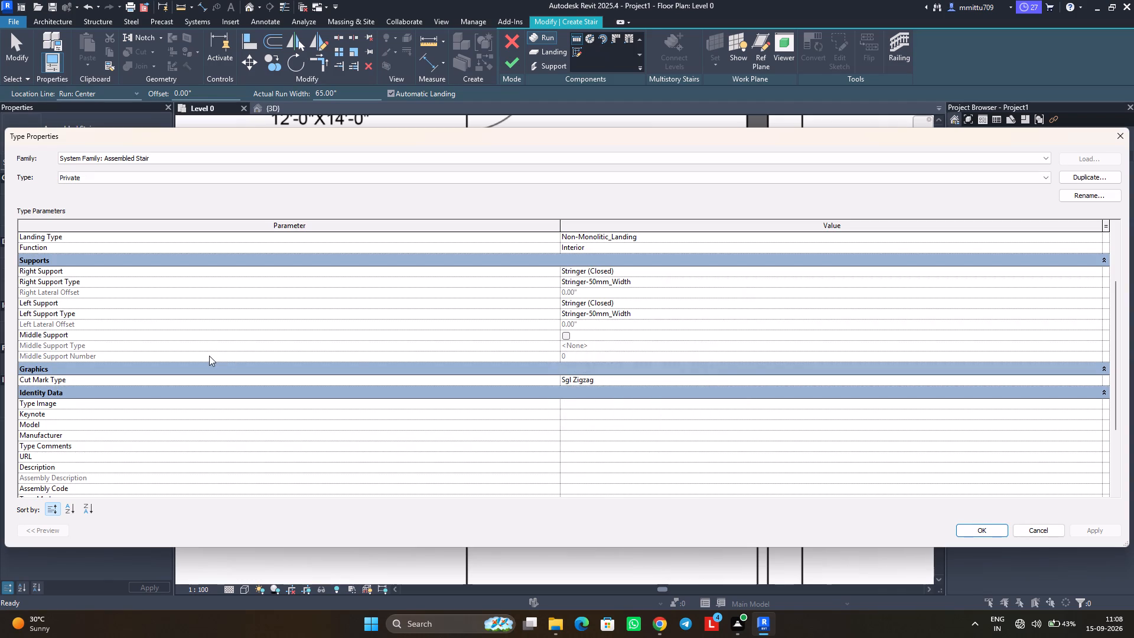
scroll(209, 356, "down", 7)
scroll(209, 352, "up", 1)
scroll(209, 352, "down", 2)
scroll(209, 351, "up", 3)
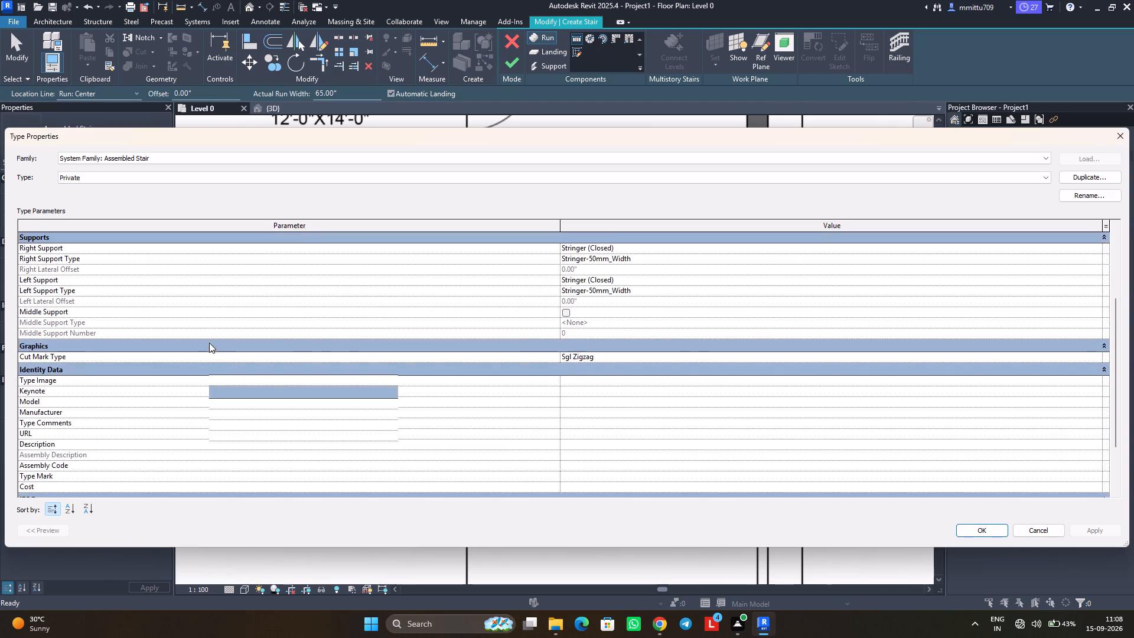
scroll(209, 337, "up", 3)
scroll(209, 337, "down", 1)
scroll(209, 335, "up", 4)
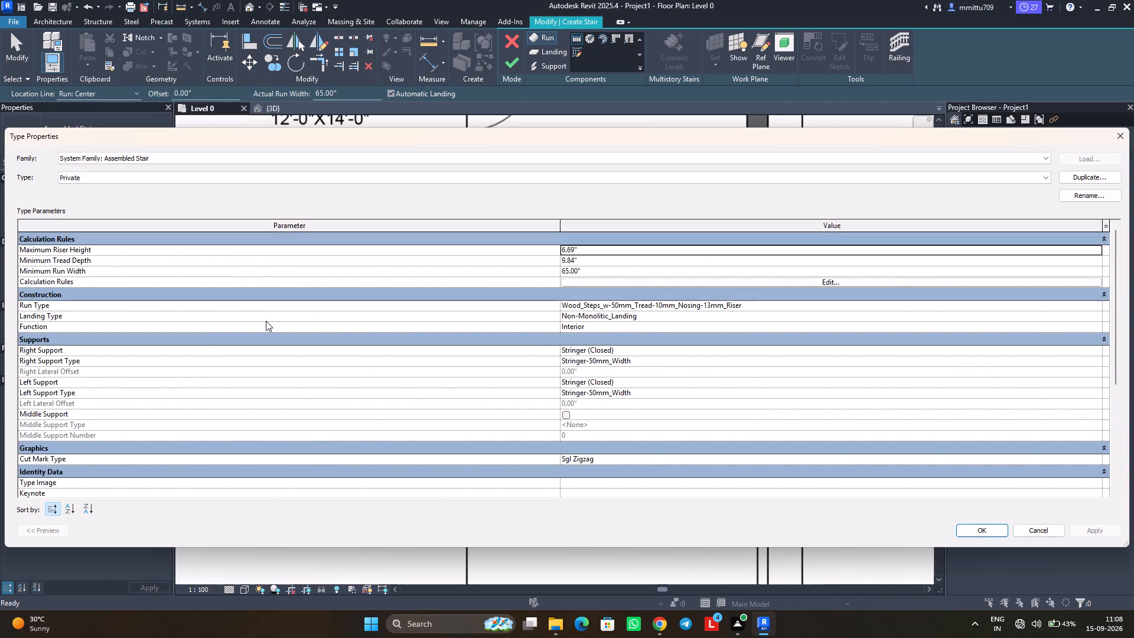
left_click(978, 529)
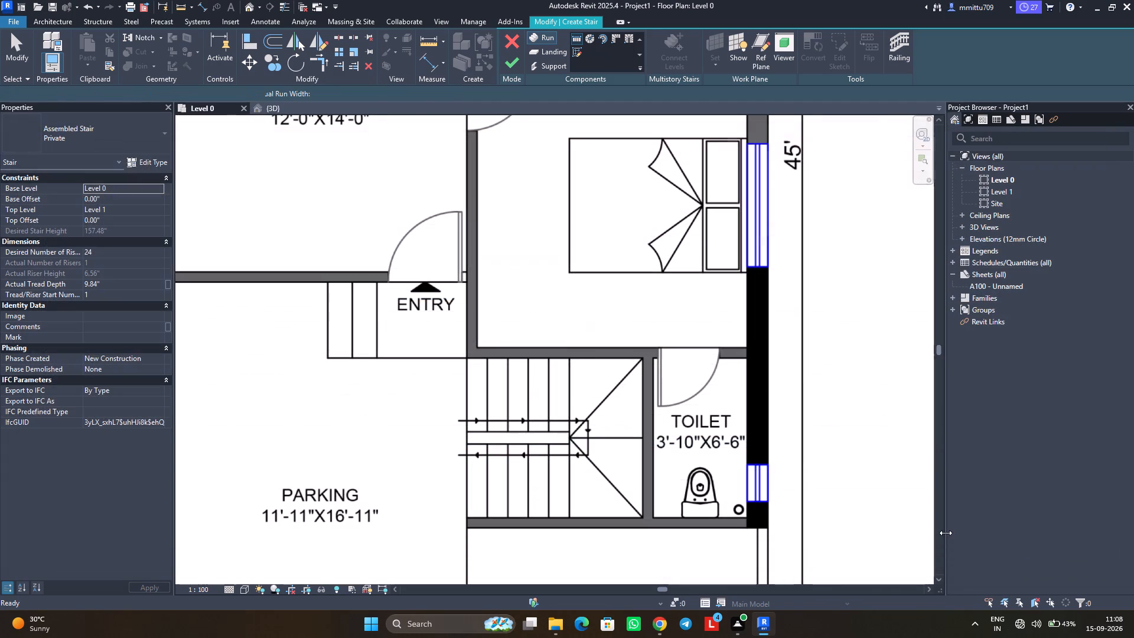
Draw two straight 12-riser runs about 108" long with an automatic landing, up the entry-side flight and back along the lawn-side flight, and finish the stair.
left_click(467, 395)
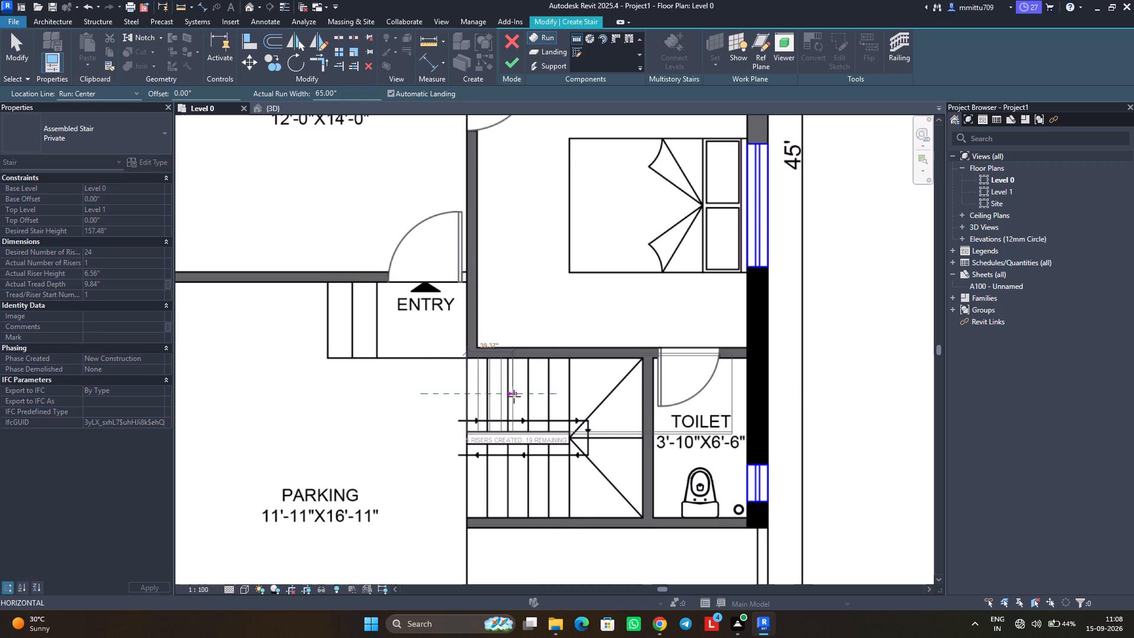
left_click(594, 399)
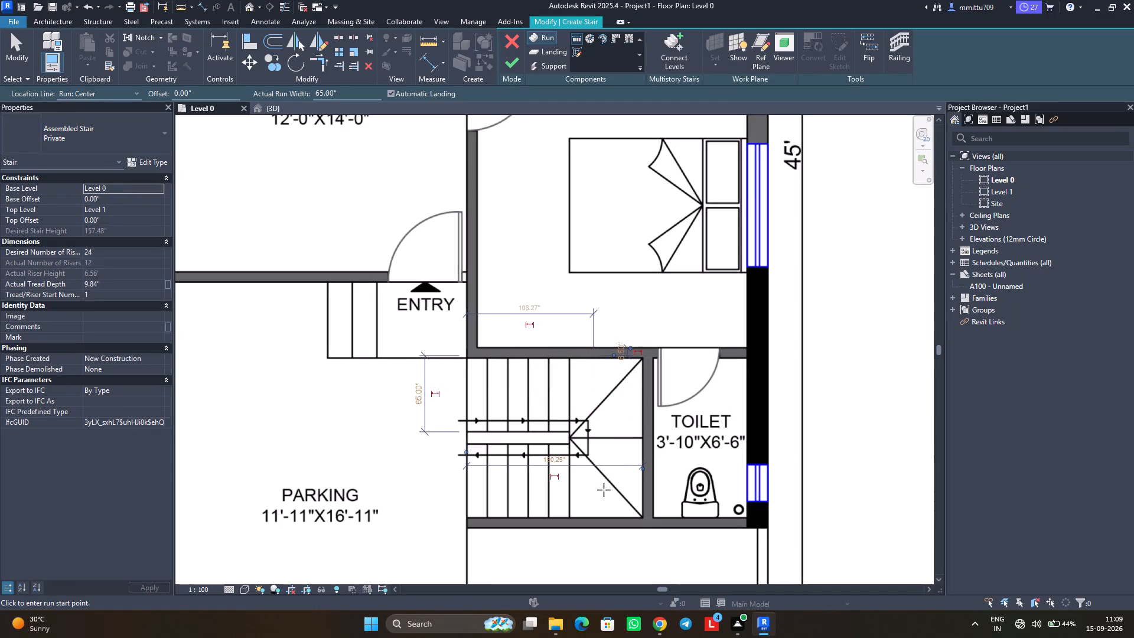
left_click(592, 486)
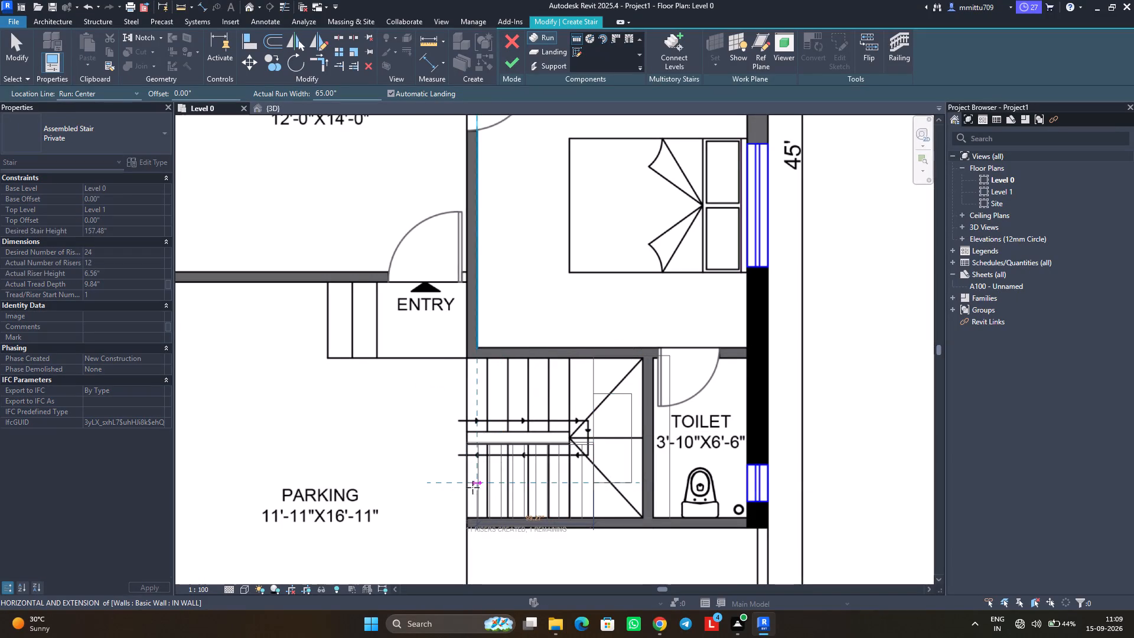
left_click(463, 485)
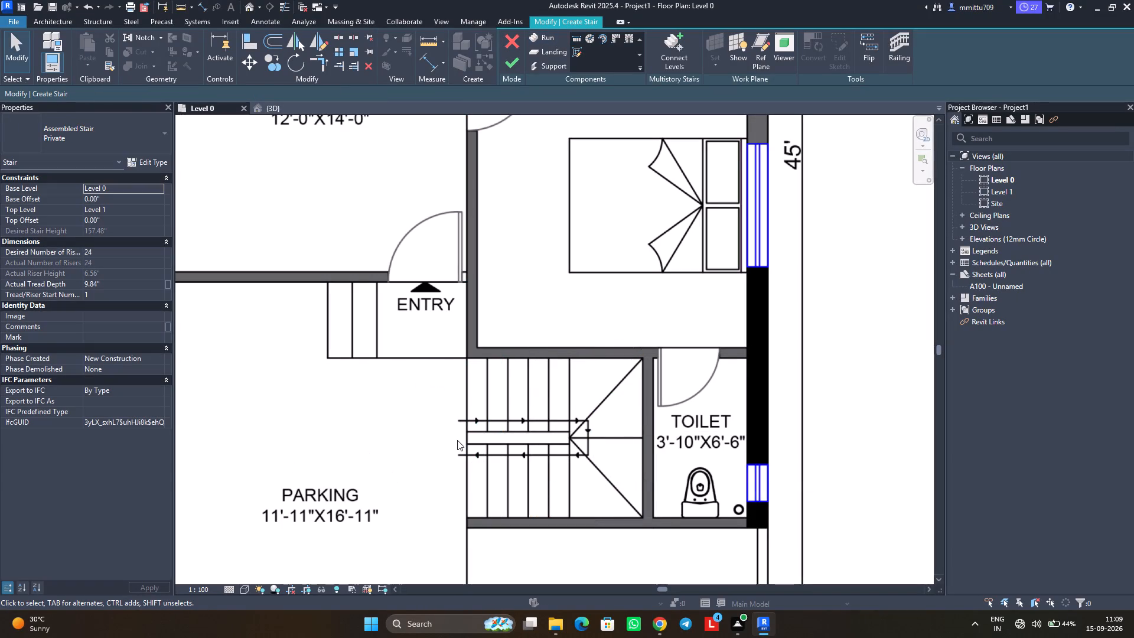
left_click(511, 70)
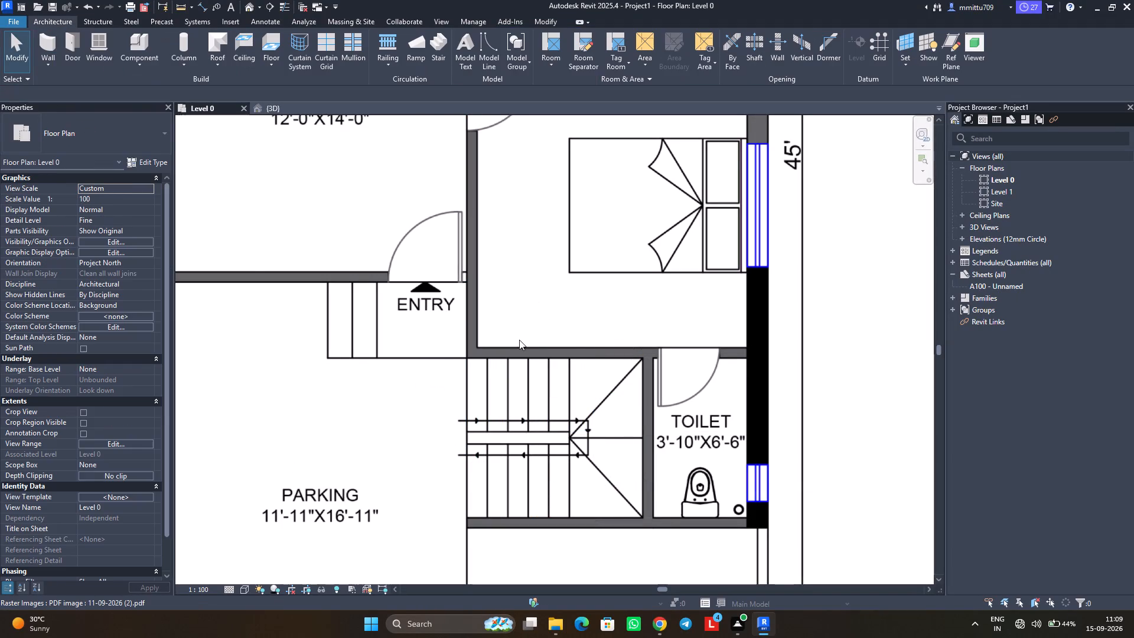
Examine the new stair's runs, landing and railings in the 3D view.
left_click(282, 112)
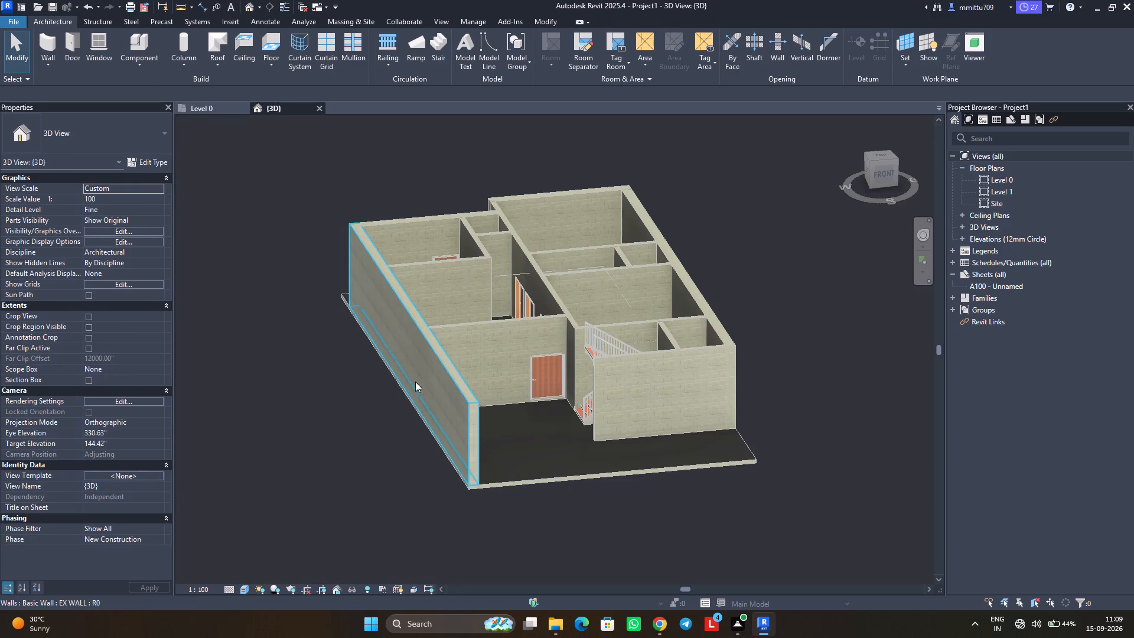
middle_click_drag(371, 363, 581, 414)
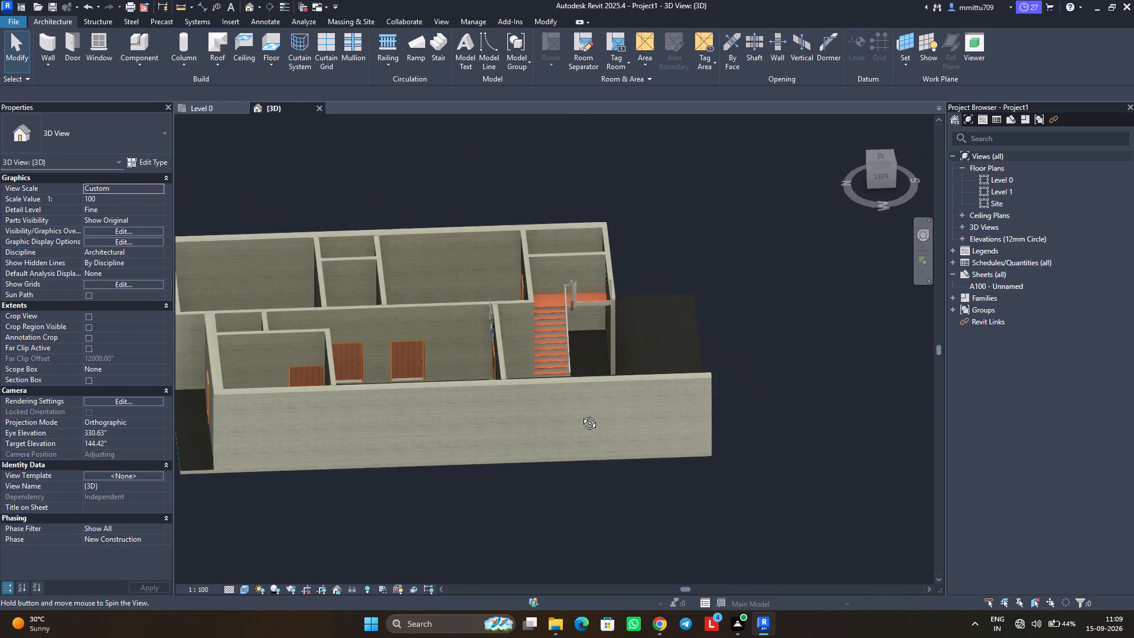
middle_click_drag(581, 414, 578, 418)
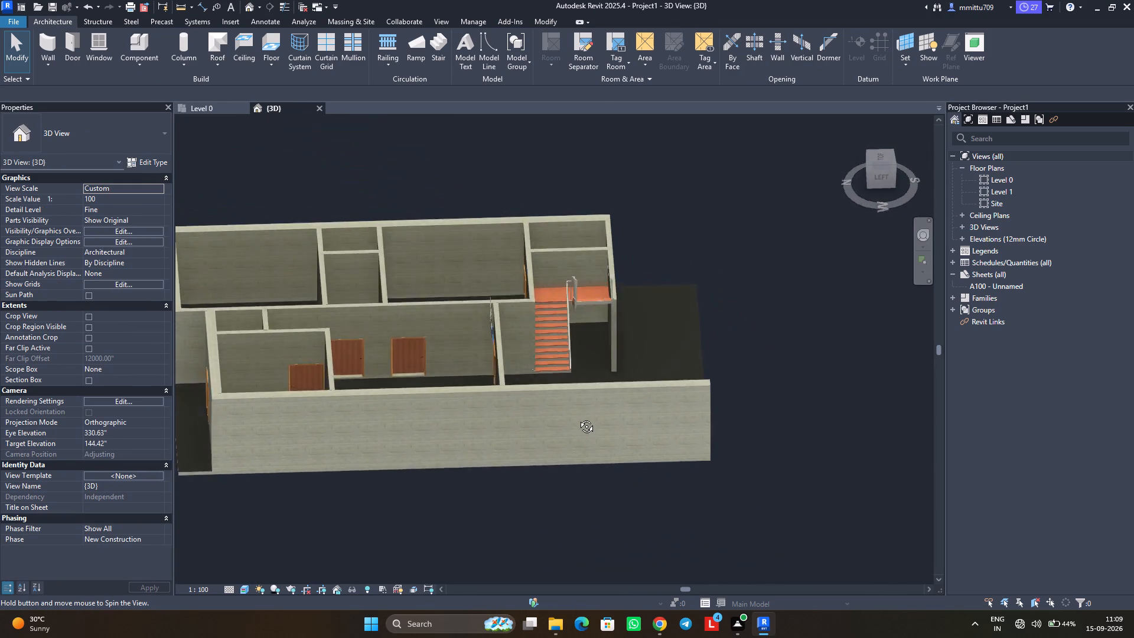
middle_click_drag(578, 418, 583, 420)
middle_click_drag(589, 335, 586, 350, "shift")
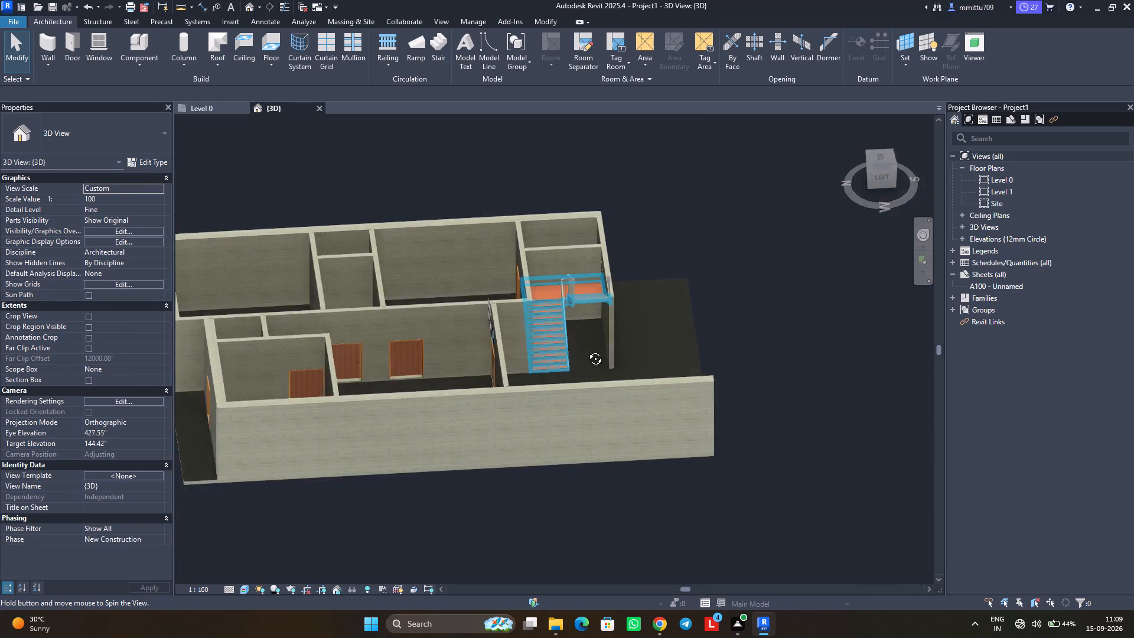
middle_click_drag(586, 350, 523, 391, "shift")
left_click(598, 297)
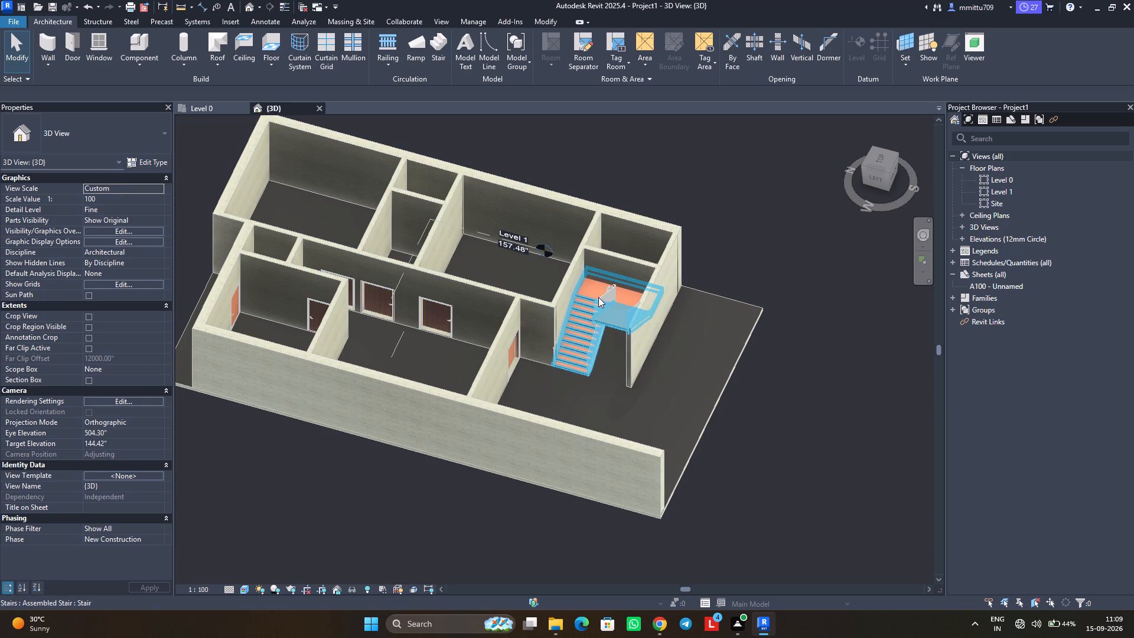
key("Escape")
scroll(600, 270, "up", 1)
scroll(600, 270, "down", 1)
scroll(600, 270, "up", 2)
scroll(599, 278, "down", 1)
scroll(599, 278, "up", 4)
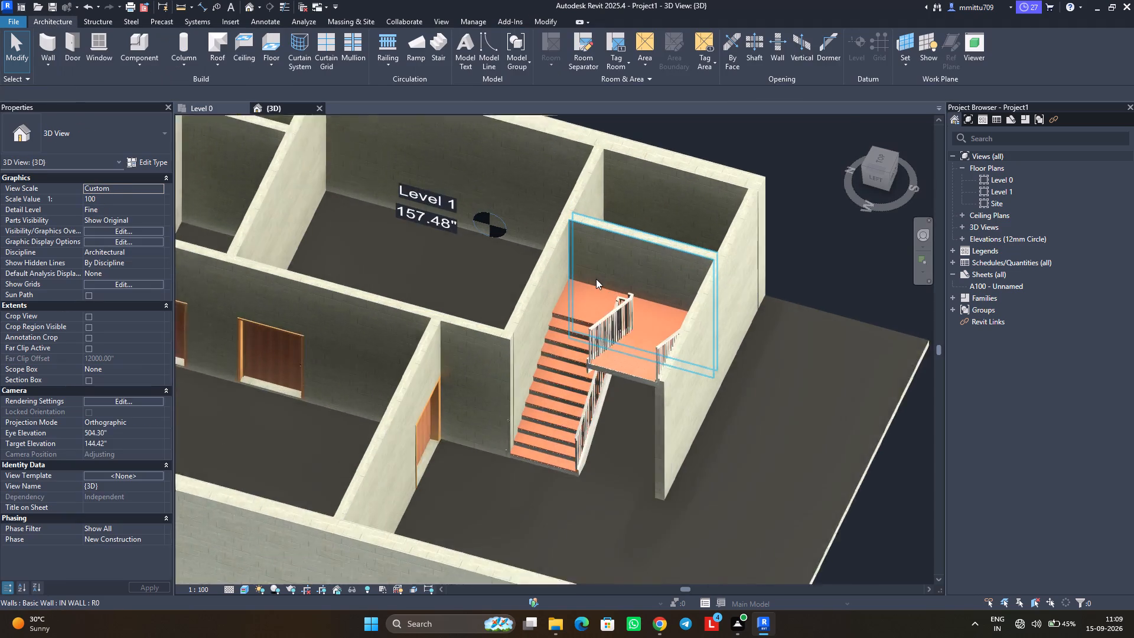
scroll(596, 279, "up", 3)
scroll(596, 279, "down", 1)
scroll(596, 279, "up", 2)
scroll(596, 279, "down", 1)
scroll(595, 279, "up", 1)
scroll(595, 279, "down", 1)
scroll(595, 279, "up", 1)
Delete the outer stair railing that follows the surrounding walls.
middle_click_drag(589, 457, 657, 432, "shift")
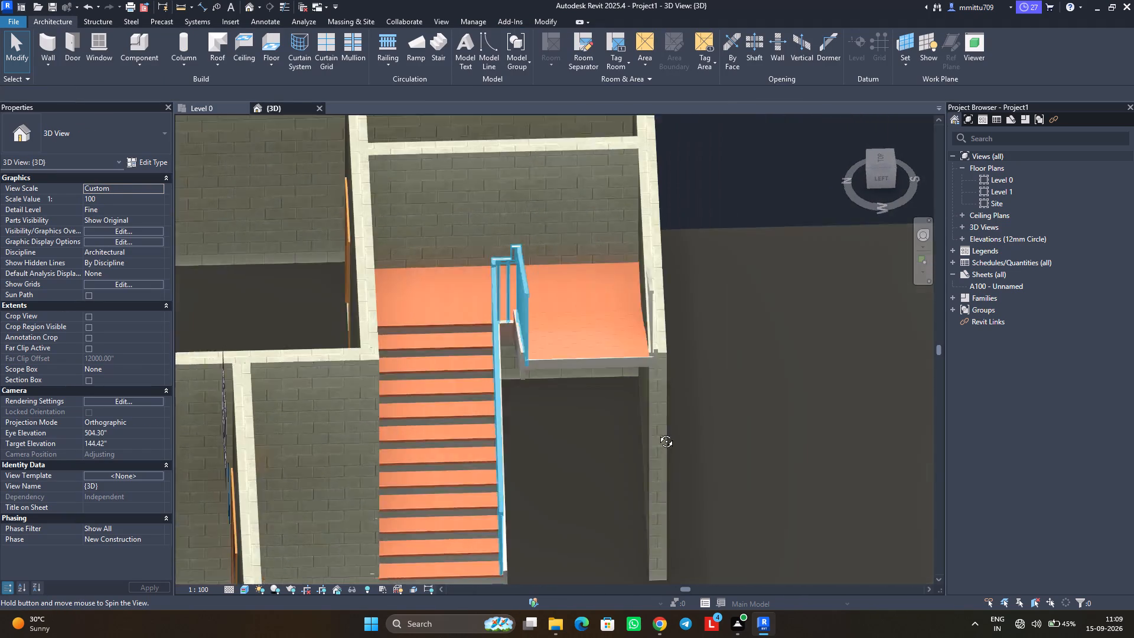
middle_click_drag(657, 432, 661, 428, "shift")
left_click(629, 288)
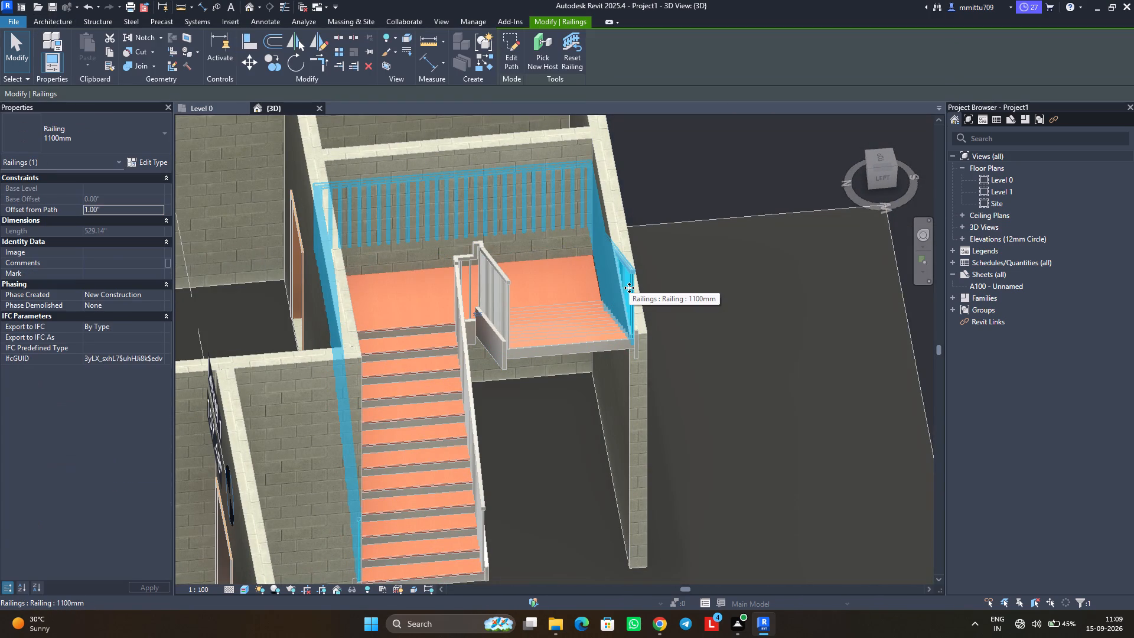
key("Delete")
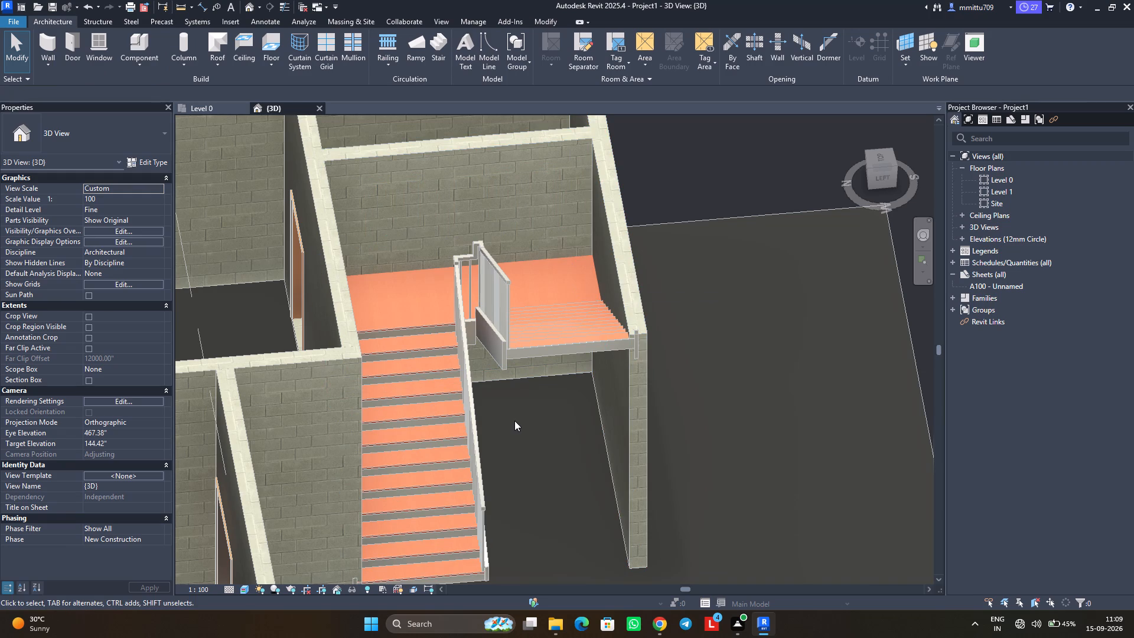
Examine the stair's flights, landing and remaining inner railing against the surrounding walls from several sides in the 3D view.
middle_click_drag(518, 414, 488, 372, "shift")
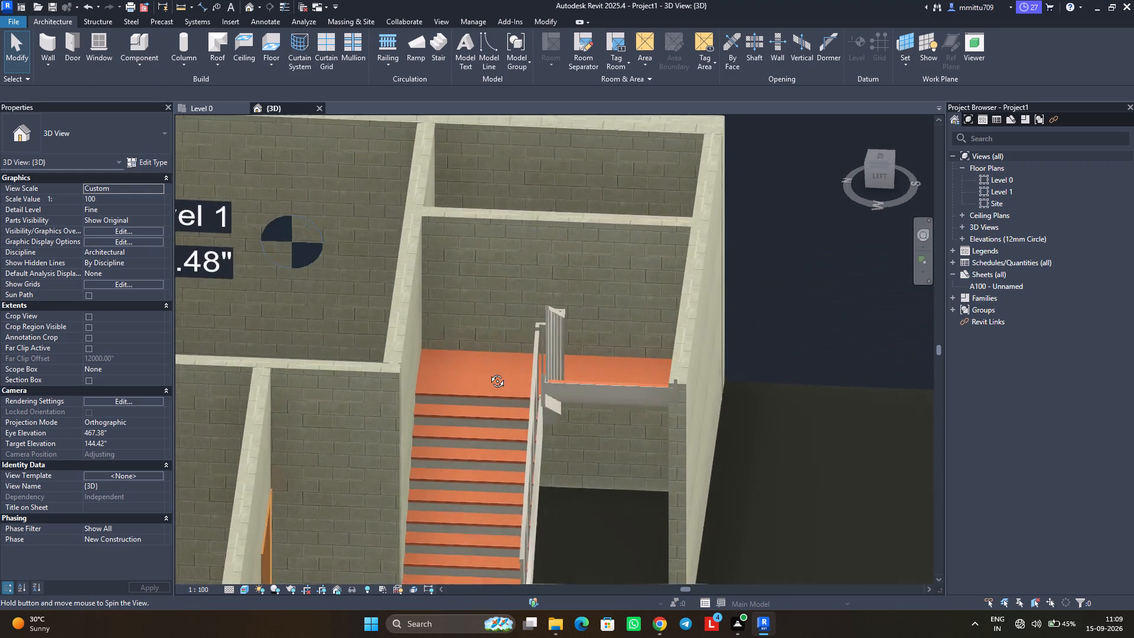
middle_click_drag(488, 372, 498, 414, "shift")
middle_click_drag(532, 456, 456, 429, "shift")
scroll(429, 413, "down", 1)
scroll(421, 356, "up", 1)
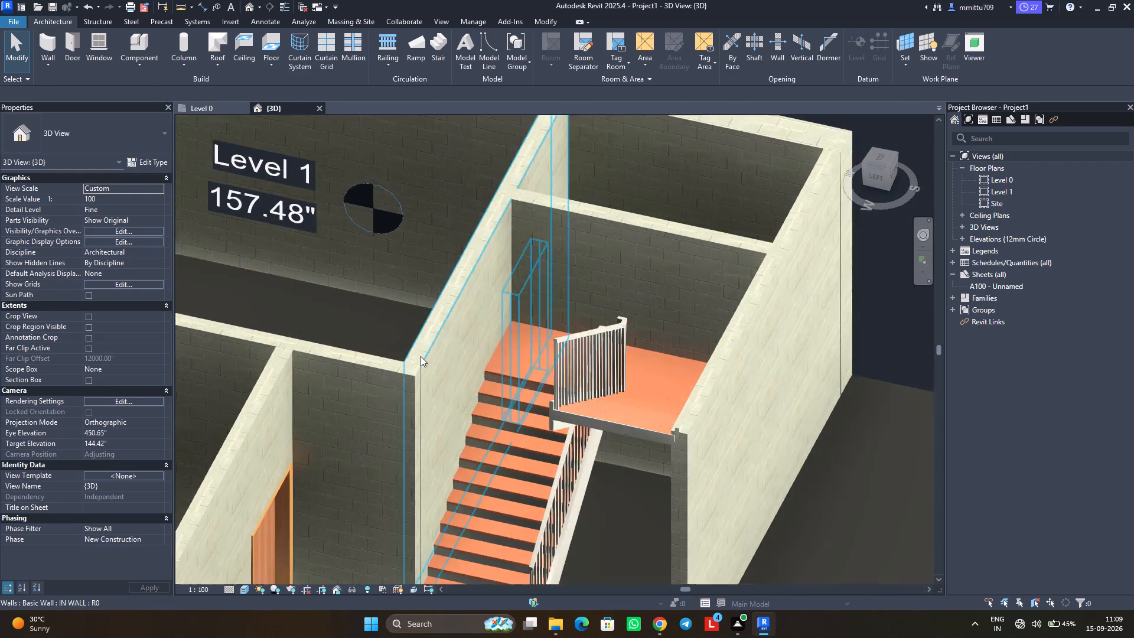
scroll(421, 356, "down", 8)
middle_click_drag(487, 429, 376, 293, "shift")
middle_click_drag(533, 471, 464, 500, "shift")
middle_click_drag(413, 456, 569, 412, "shift")
middle_click_drag(428, 411, 593, 433, "shift")
scroll(372, 409, "down", 1)
scroll(373, 409, "up", 3)
scroll(377, 390, "down", 1)
scroll(380, 386, "up", 7)
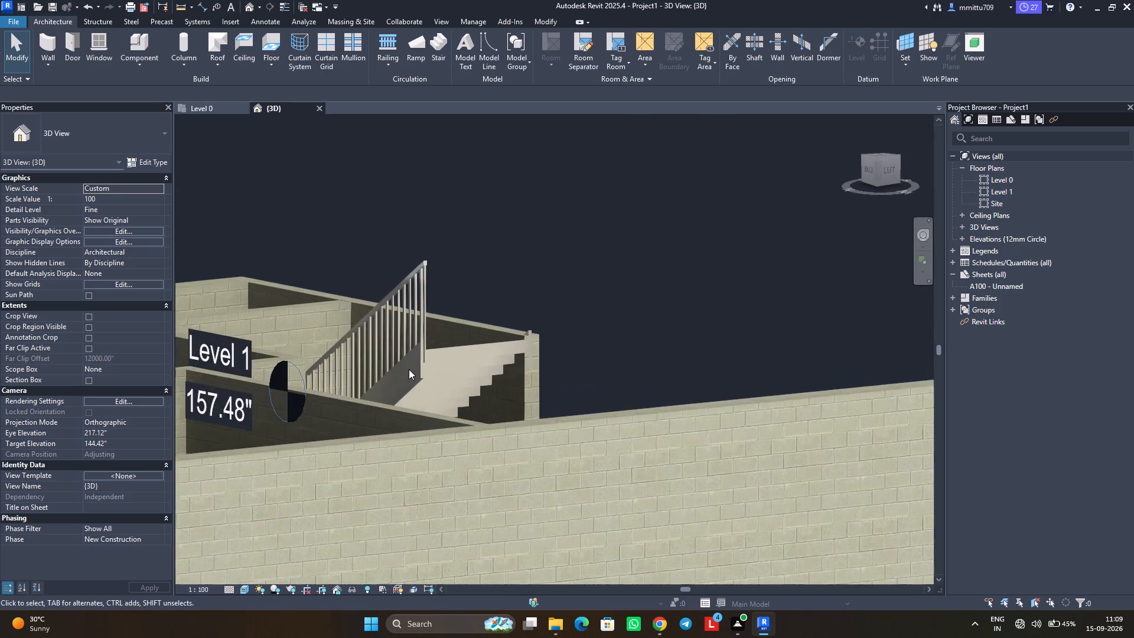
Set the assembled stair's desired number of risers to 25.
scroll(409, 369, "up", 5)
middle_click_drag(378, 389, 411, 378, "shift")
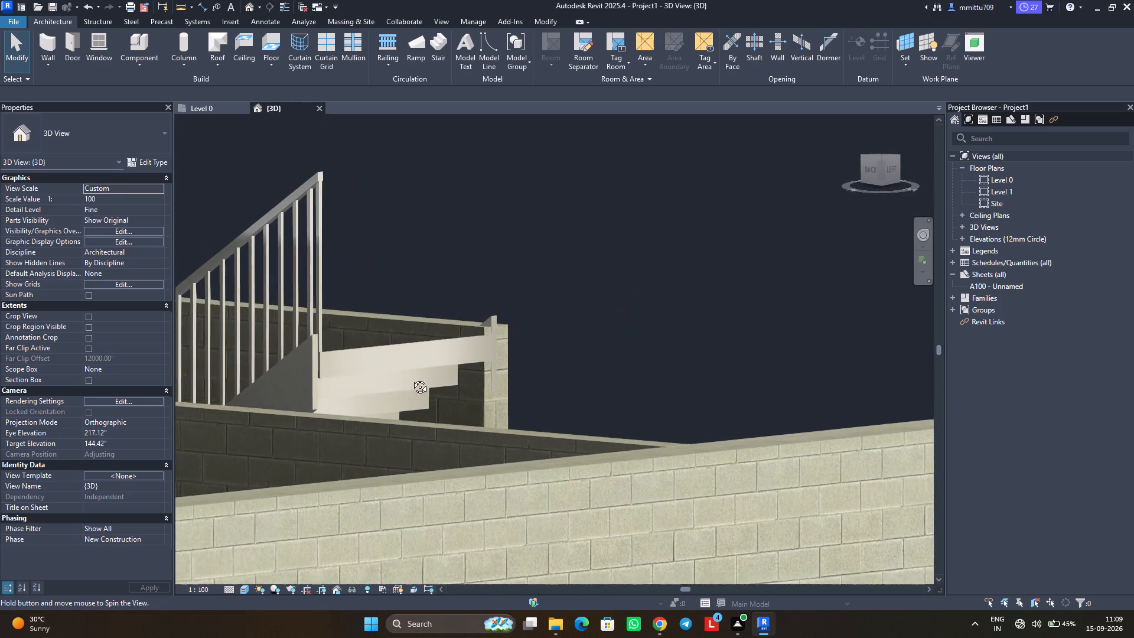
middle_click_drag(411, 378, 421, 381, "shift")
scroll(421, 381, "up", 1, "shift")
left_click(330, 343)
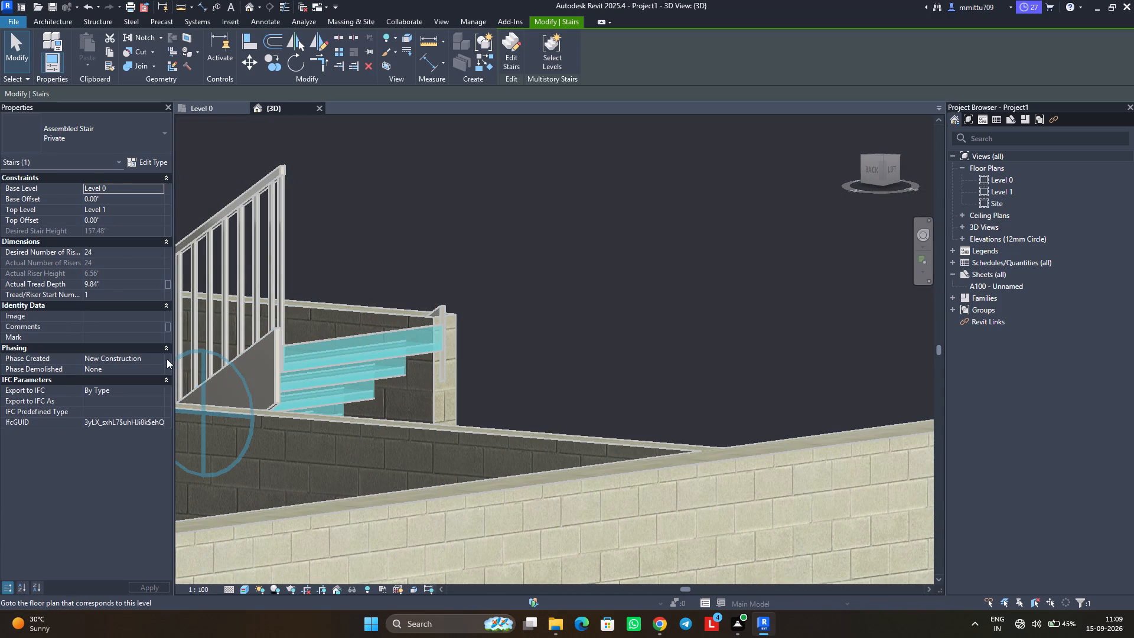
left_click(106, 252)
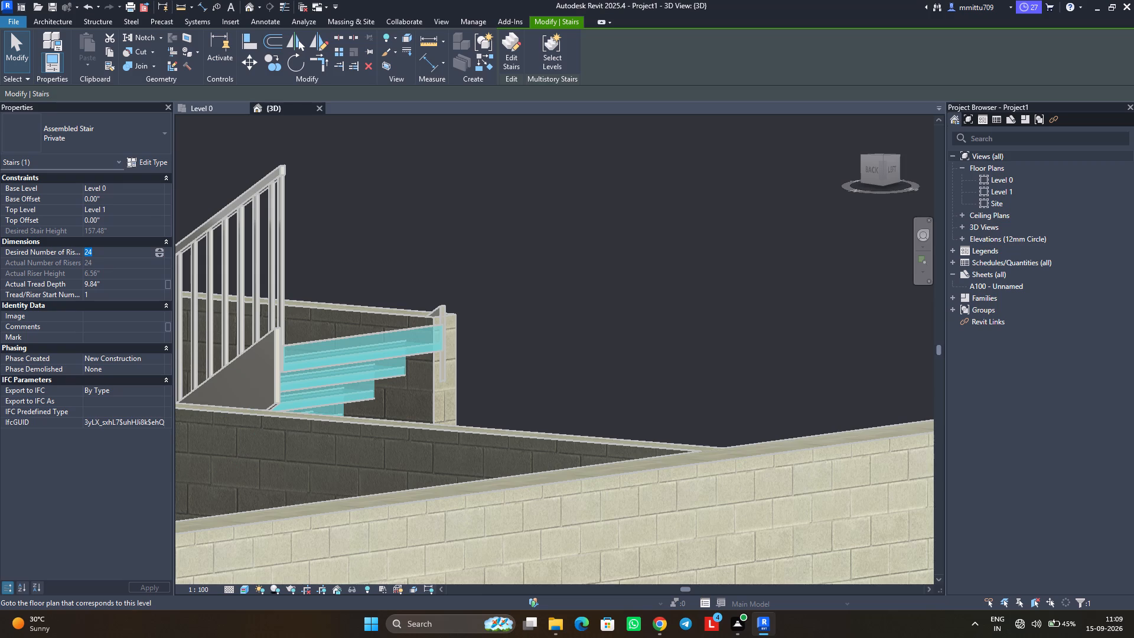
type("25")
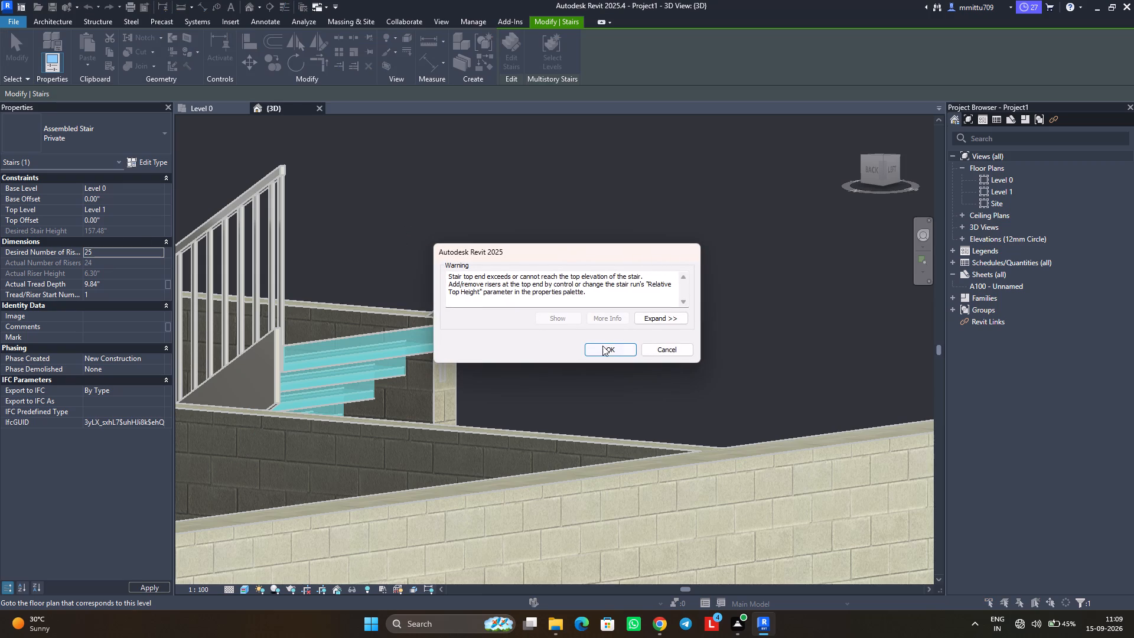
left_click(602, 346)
Set the assembled stair's desired number of risers to 23.
left_click(358, 364)
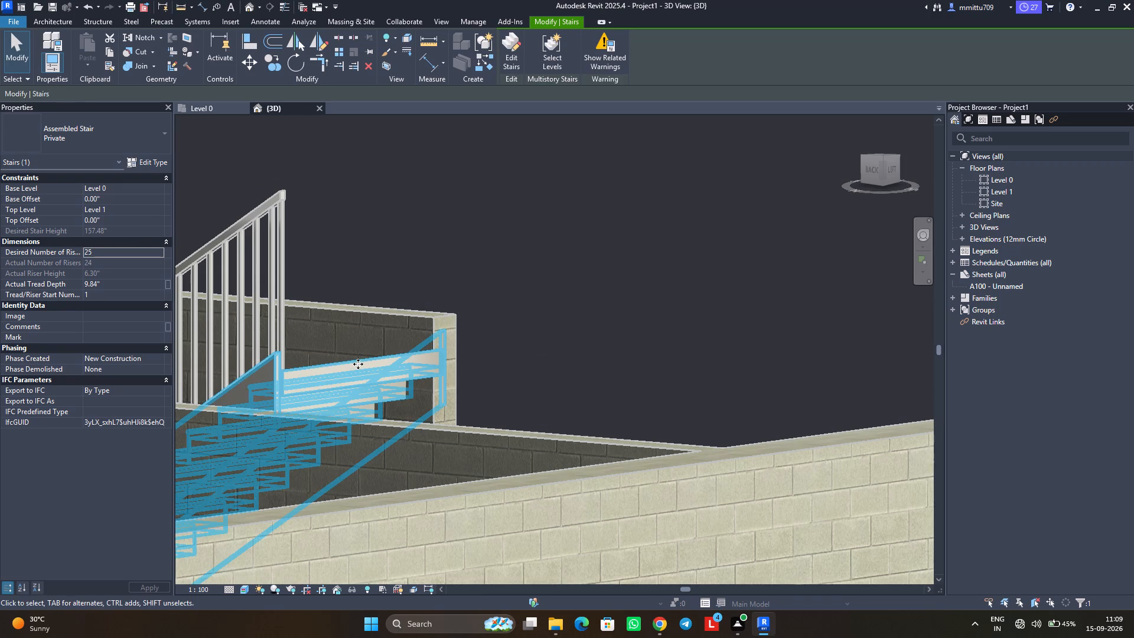
left_click(118, 256)
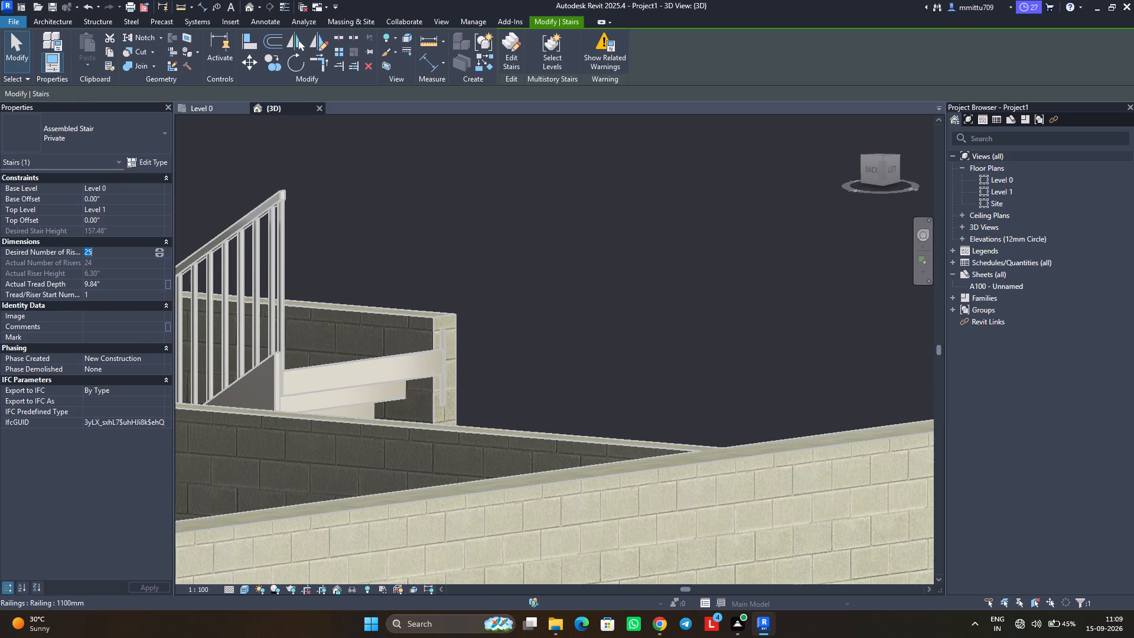
type("23")
left_click(613, 347)
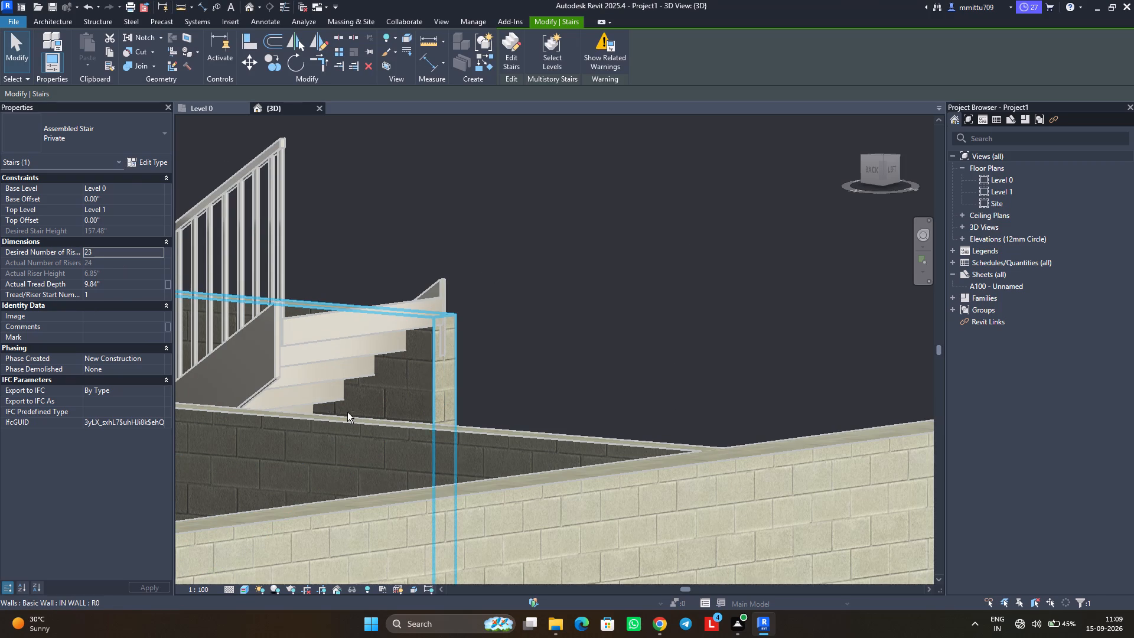
middle_click_drag(350, 413, 423, 456, "shift")
key("Escape")
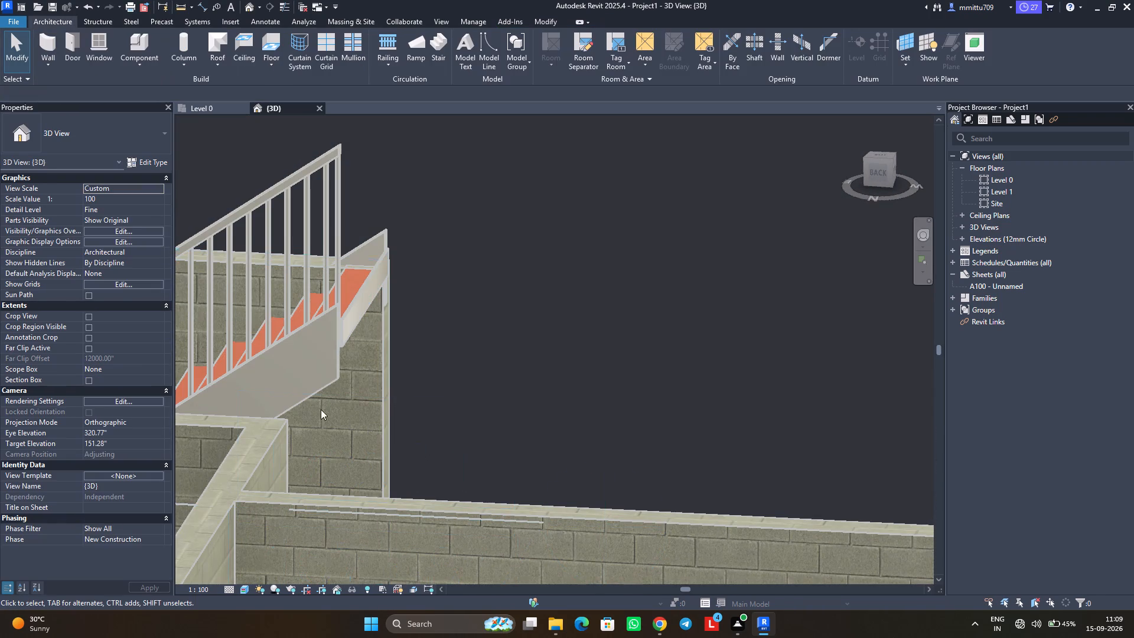
Inspect the changed stair's upper flight and inner railing against the wall tops from the other sides of the house.
middle_click_drag(336, 407, 194, 385, "shift")
scroll(415, 408, "down", 1)
middle_click_drag(387, 418, 230, 426, "shift")
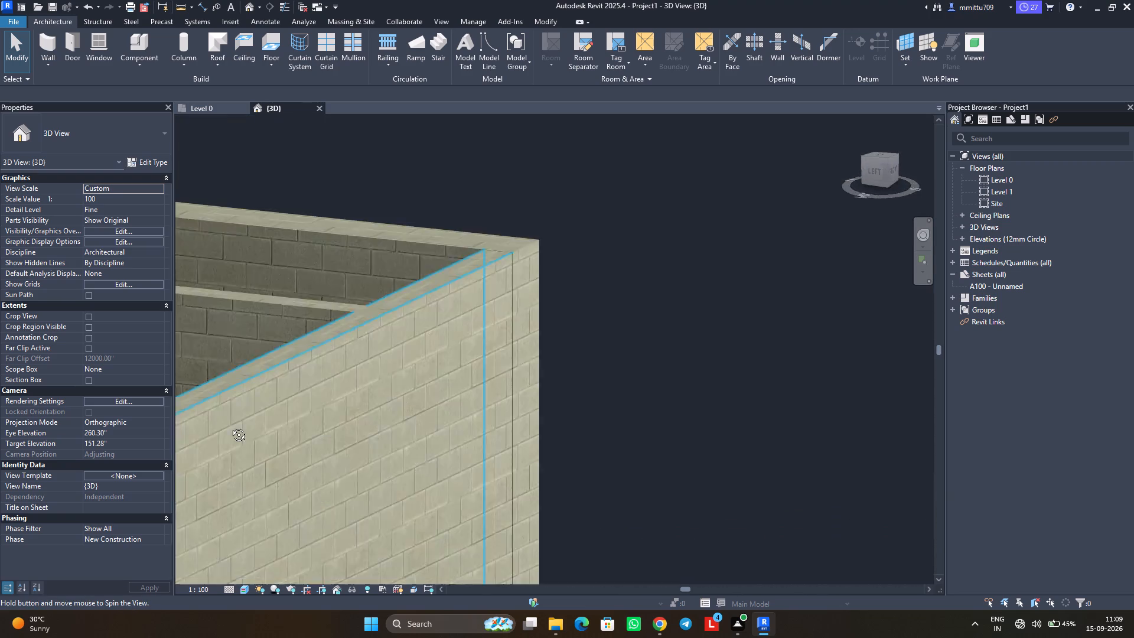
middle_click_drag(230, 426, 218, 427, "shift")
middle_click_drag(378, 427, 283, 441, "shift")
scroll(275, 432, "down", 5)
middle_click_drag(275, 426, 476, 433)
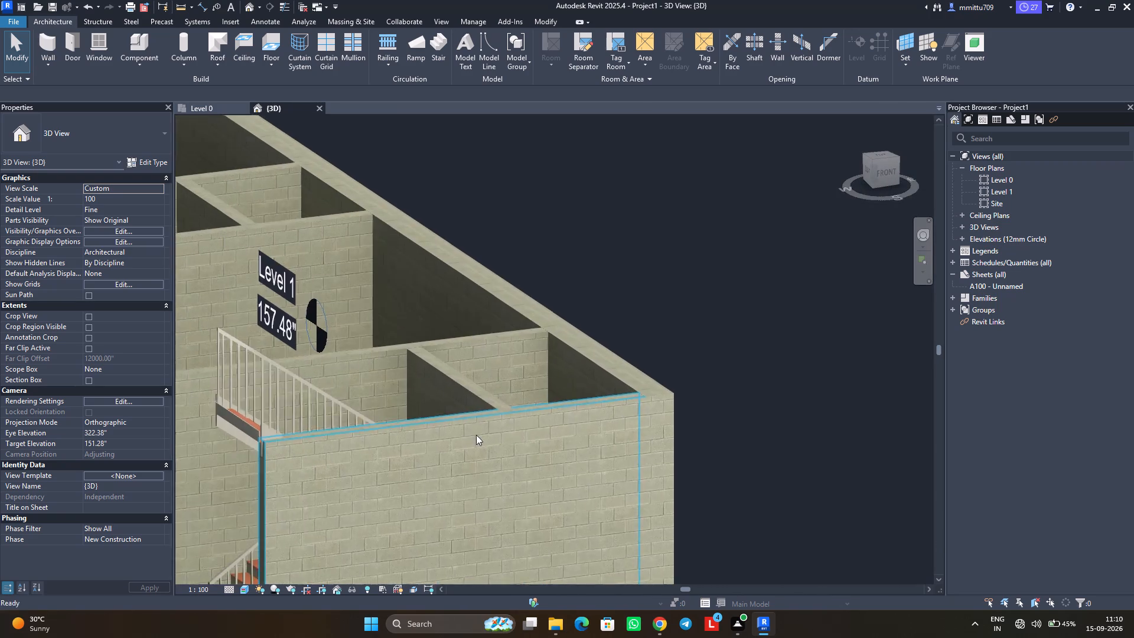
middle_click_drag(343, 432, 224, 448, "shift")
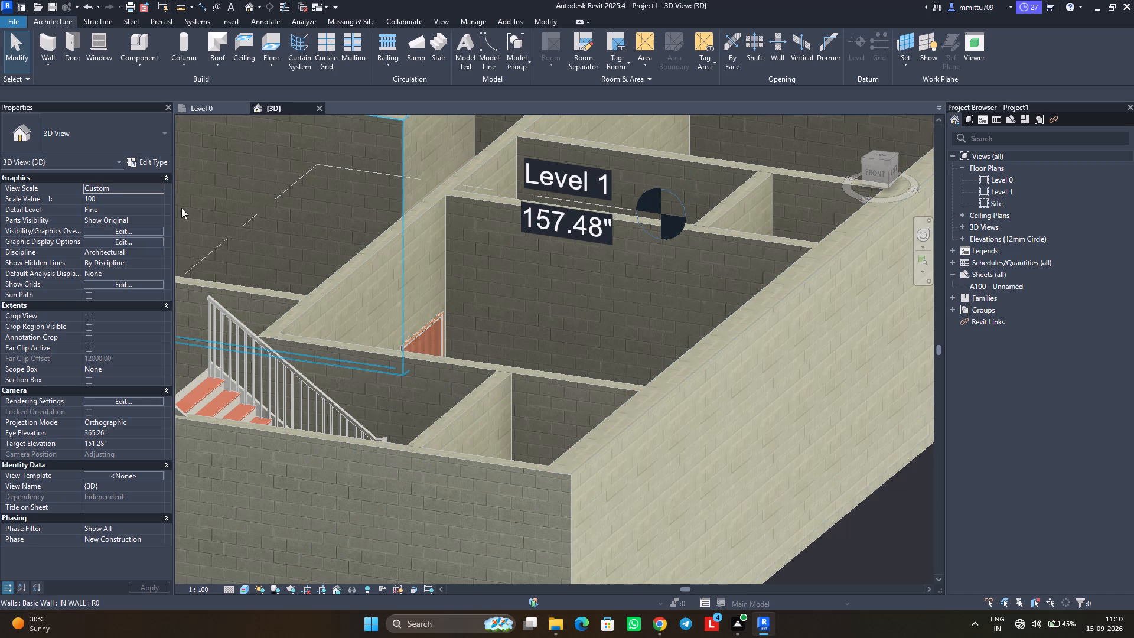
Open the Level 0 floor plan and look over the whole 25x45 ground-floor layout.
left_click(194, 106)
scroll(304, 342, "down", 6)
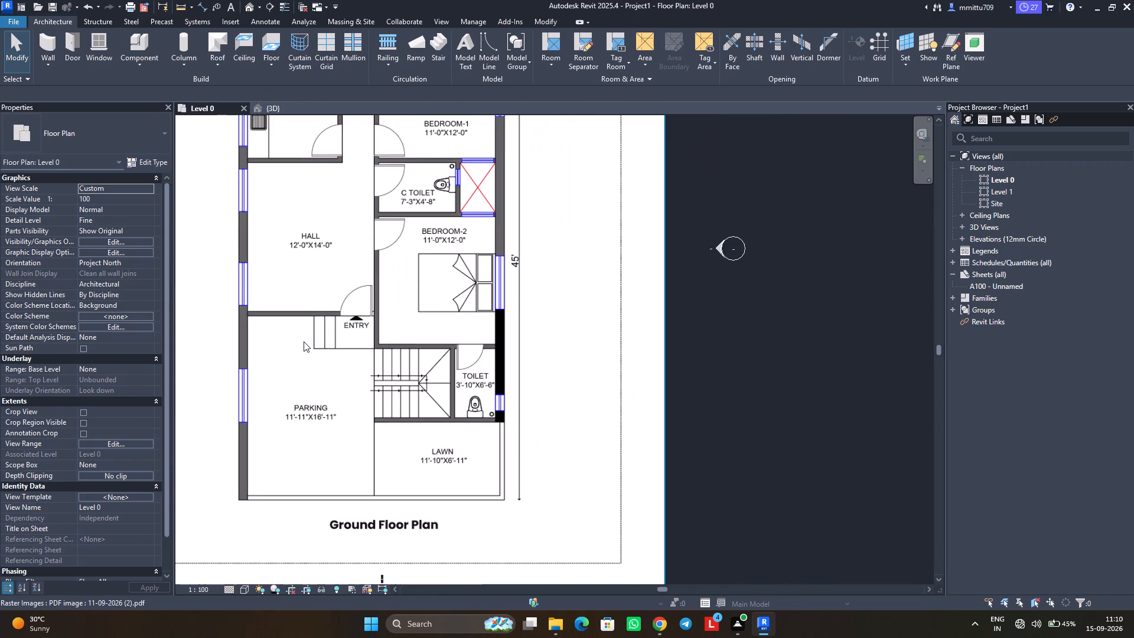
middle_click_drag(289, 336, 335, 398)
scroll(335, 398, "down", 1)
scroll(296, 350, "down", 1)
middle_click_drag(297, 345, 307, 380)
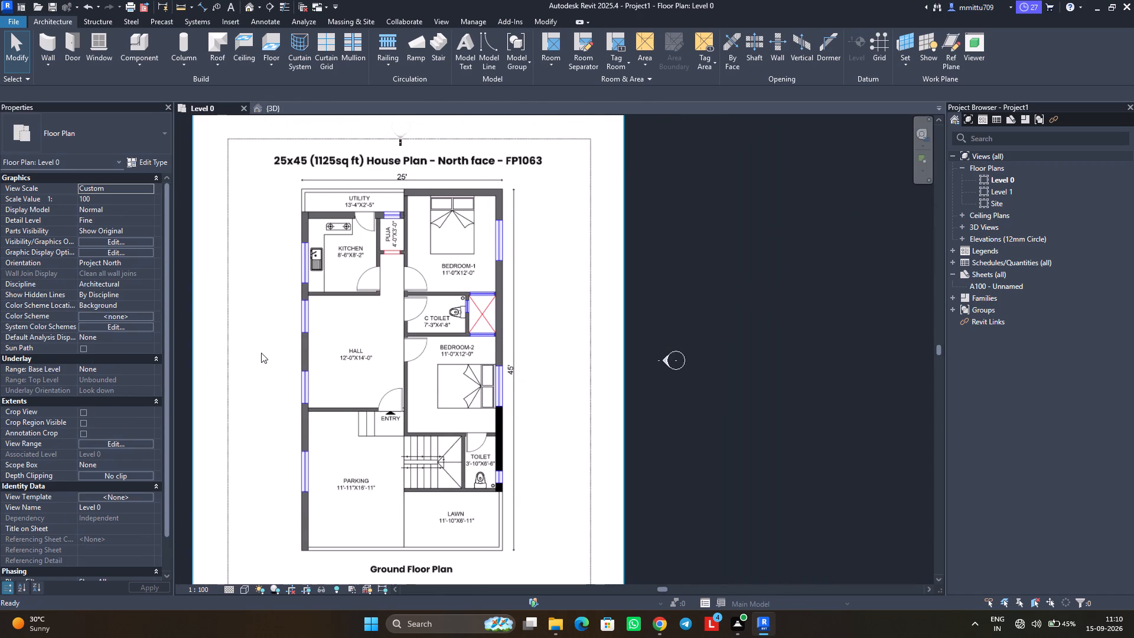
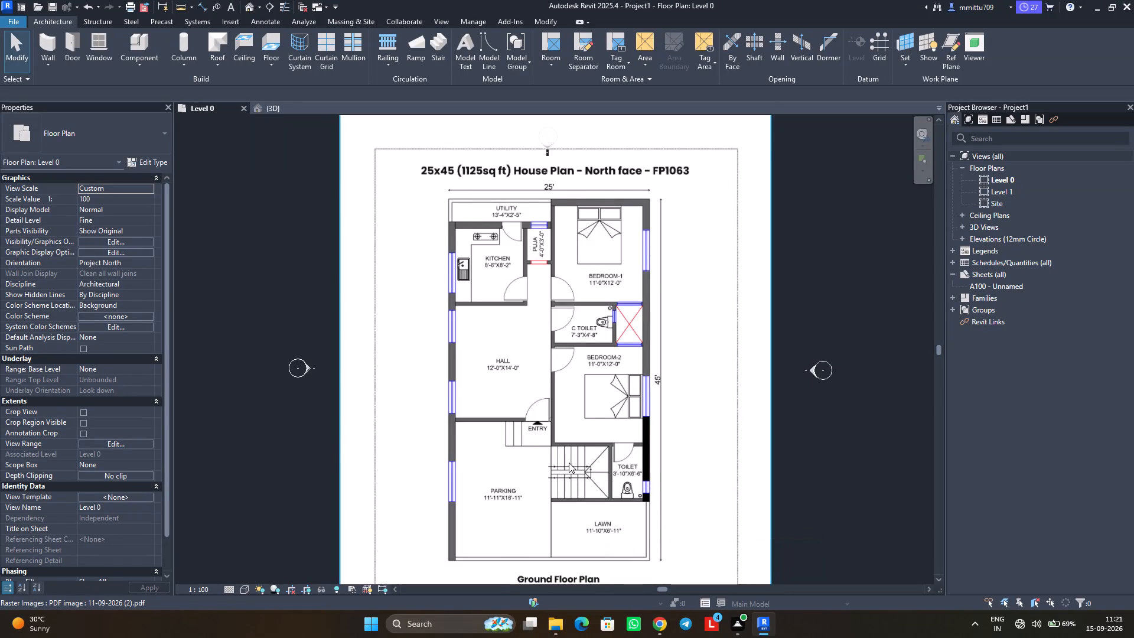
Examine the staircase, its railing and the whole ground-floor wall layout in the 3D view from several sides.
scroll(569, 463, "down", 2)
middle_click_drag(566, 460, 542, 438)
left_click(262, 110)
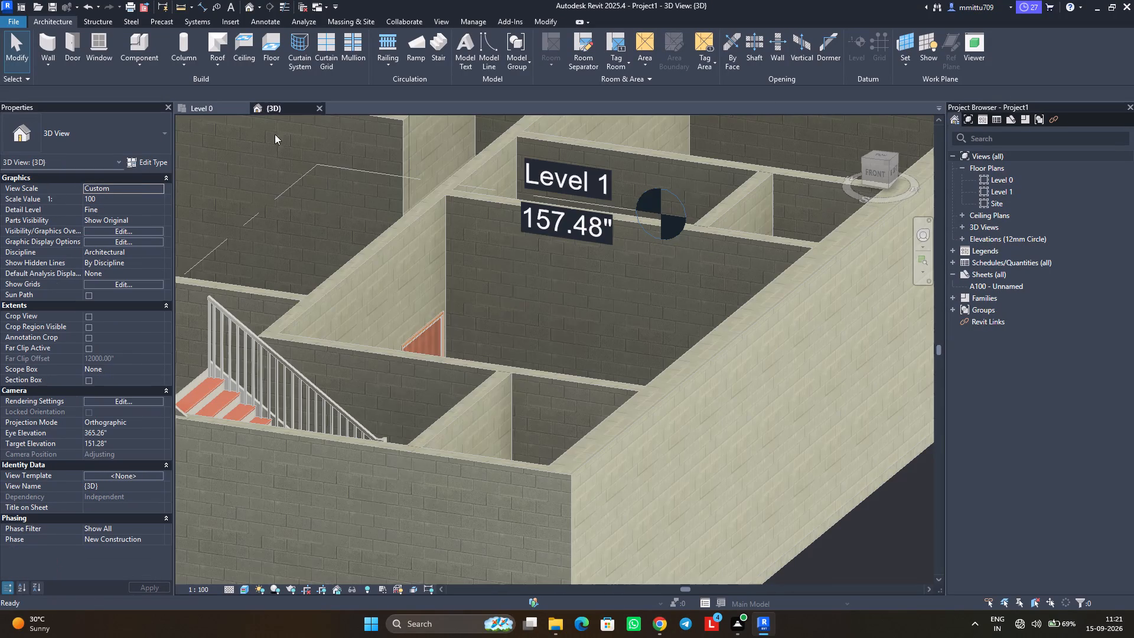
scroll(395, 363, "down", 1)
middle_click_drag(395, 363, 501, 400)
middle_click_drag(382, 386, 394, 390)
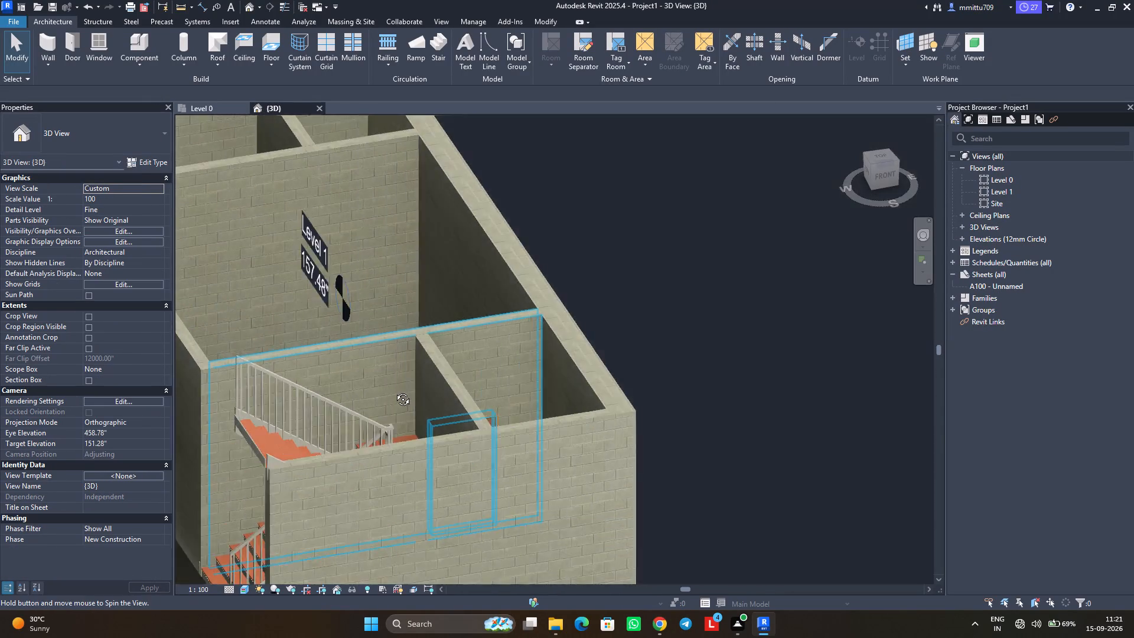
middle_click_drag(394, 390, 478, 405)
middle_click_drag(350, 401, 540, 363)
middle_click_drag(311, 380, 390, 369)
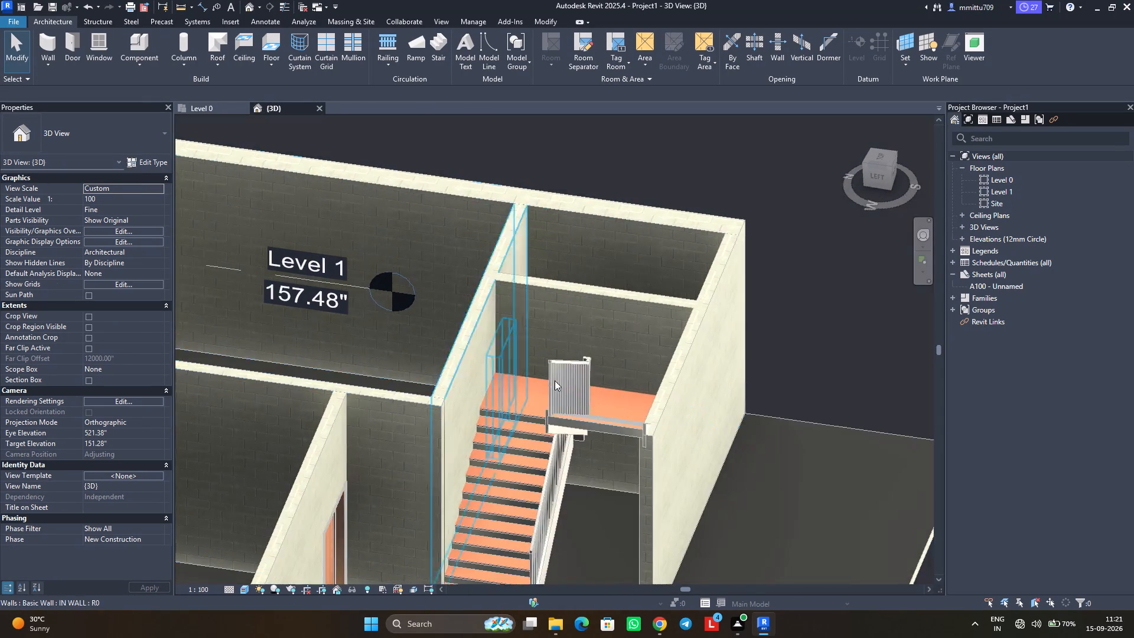
middle_click_drag(584, 377, 443, 412)
middle_click_drag(390, 379, 521, 346)
scroll(517, 346, "up", 1)
scroll(517, 346, "down", 3)
middle_click_drag(493, 328, 507, 388)
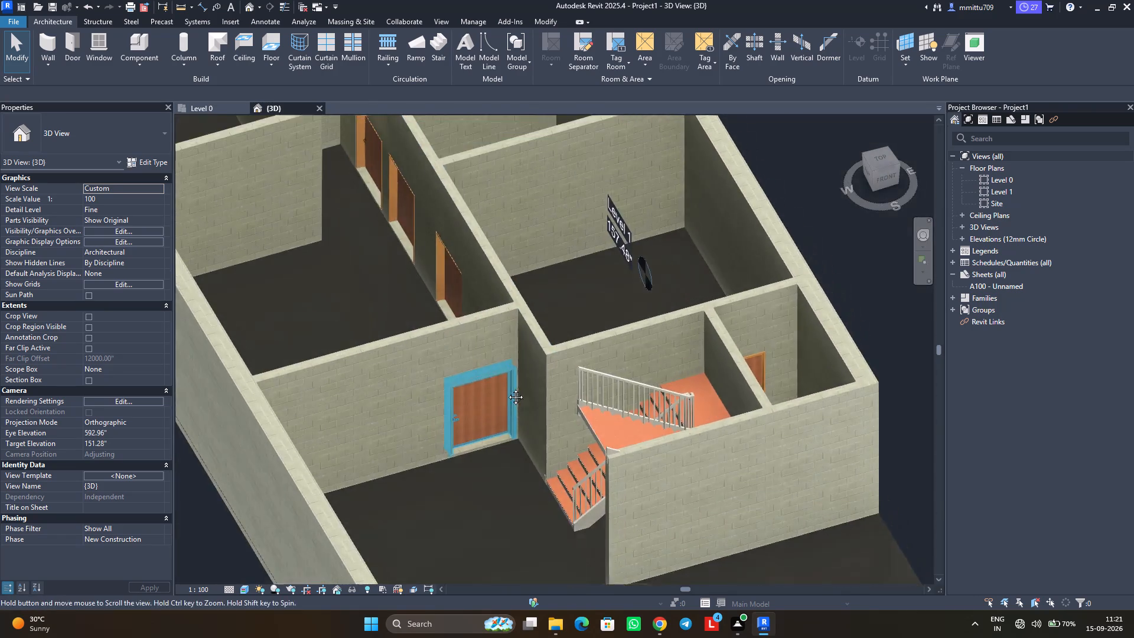
middle_click_drag(507, 388, 509, 394)
middle_click_drag(509, 389, 515, 418)
scroll(509, 390, "down", 4)
scroll(510, 387, "up", 1)
scroll(510, 387, "down", 2)
middle_click_drag(507, 369, 502, 404)
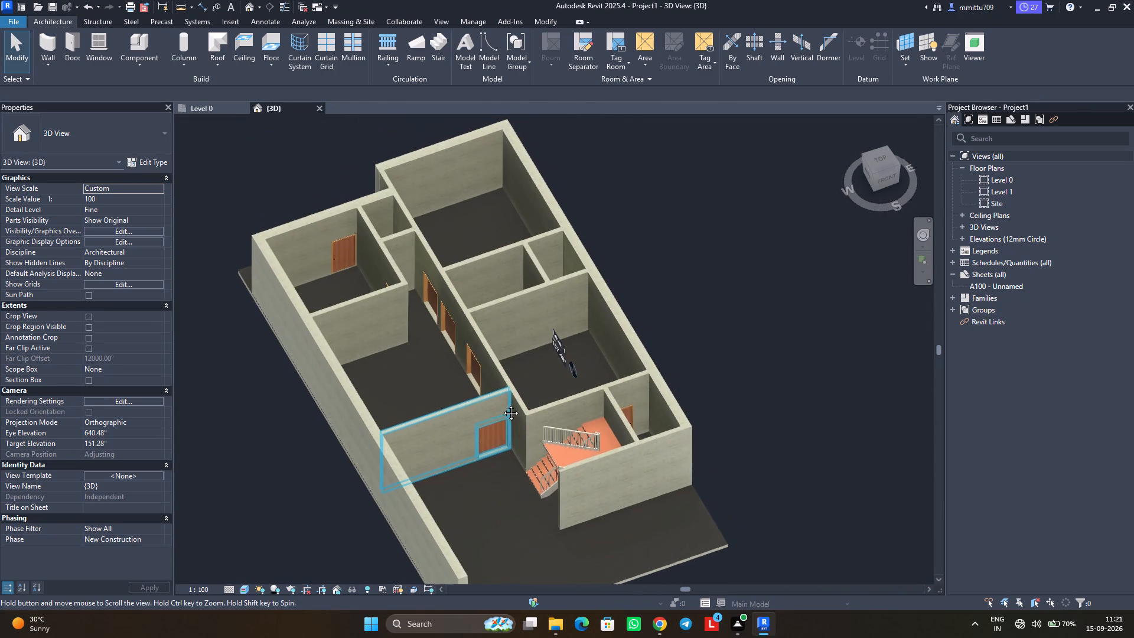
middle_click_drag(502, 404, 483, 363)
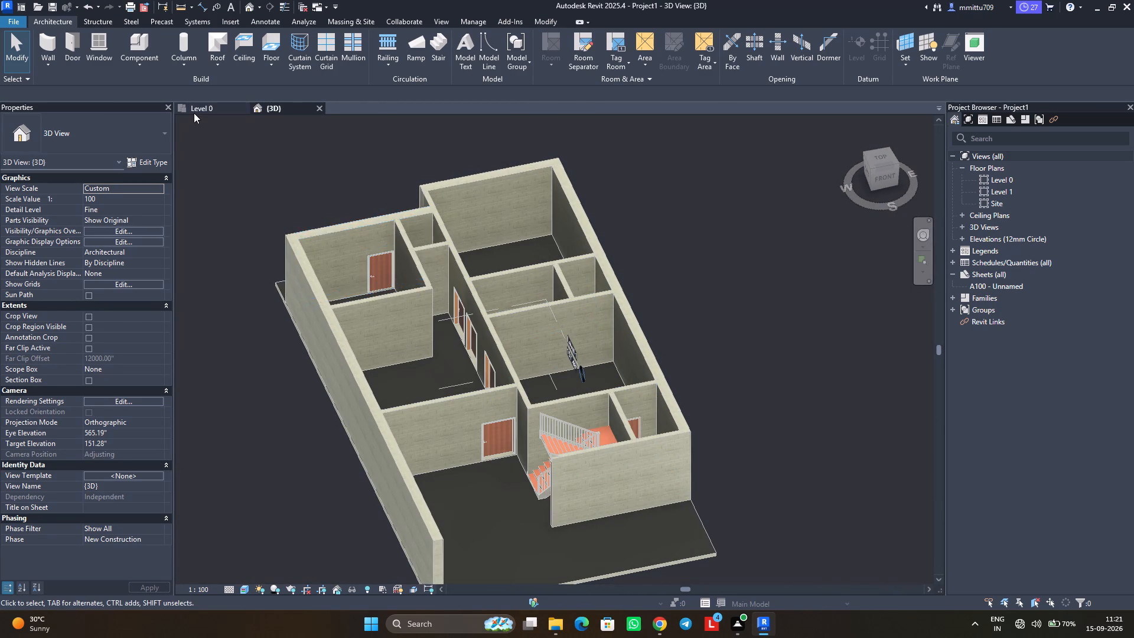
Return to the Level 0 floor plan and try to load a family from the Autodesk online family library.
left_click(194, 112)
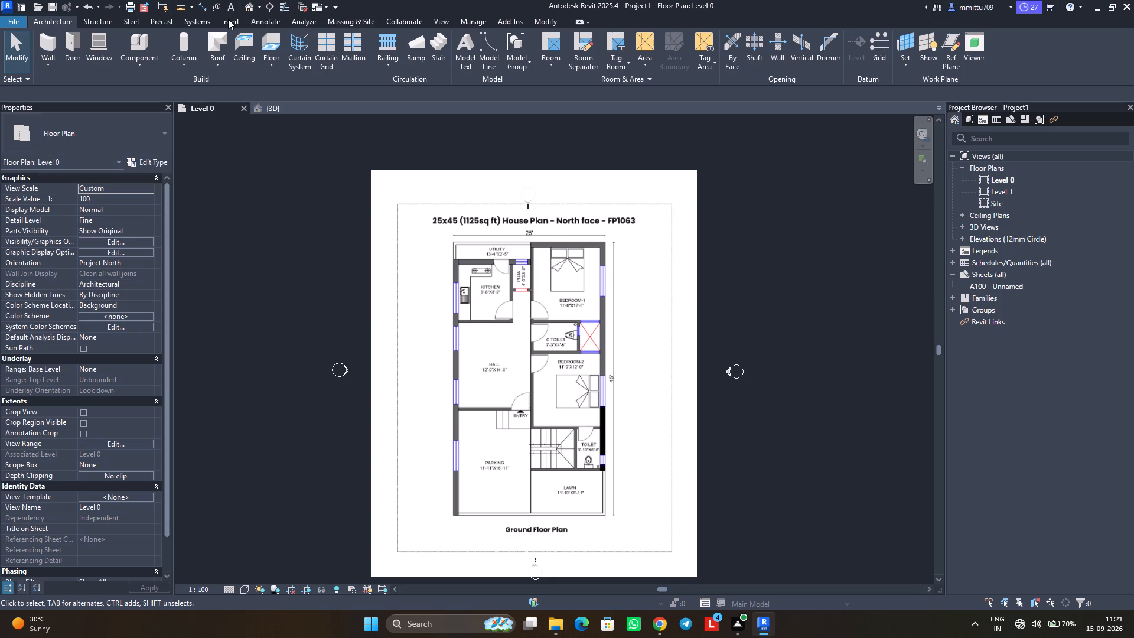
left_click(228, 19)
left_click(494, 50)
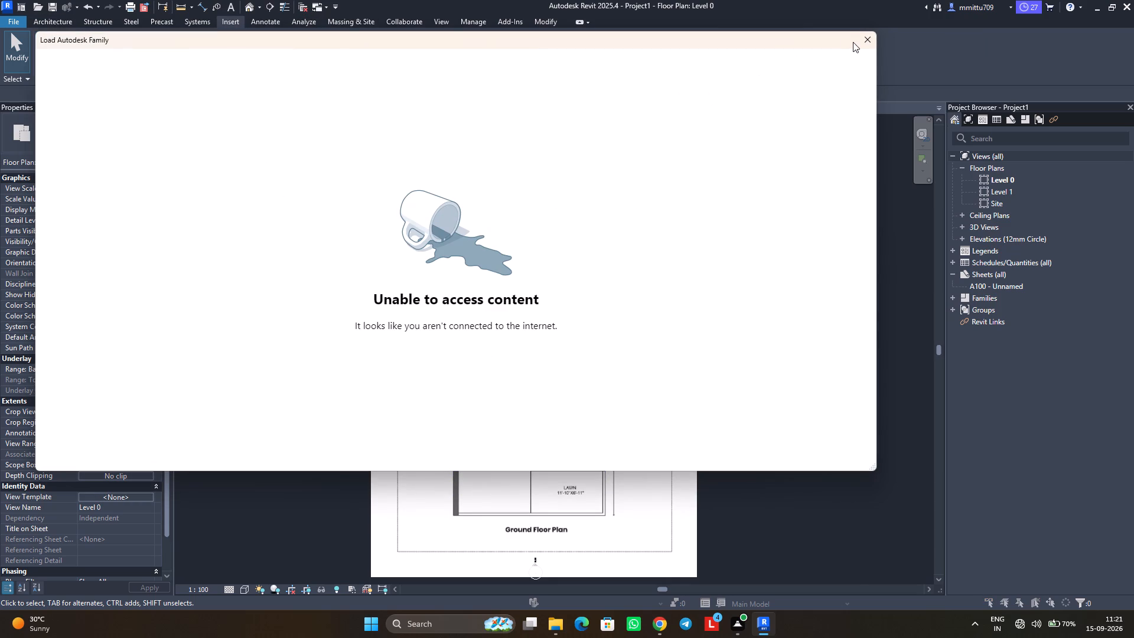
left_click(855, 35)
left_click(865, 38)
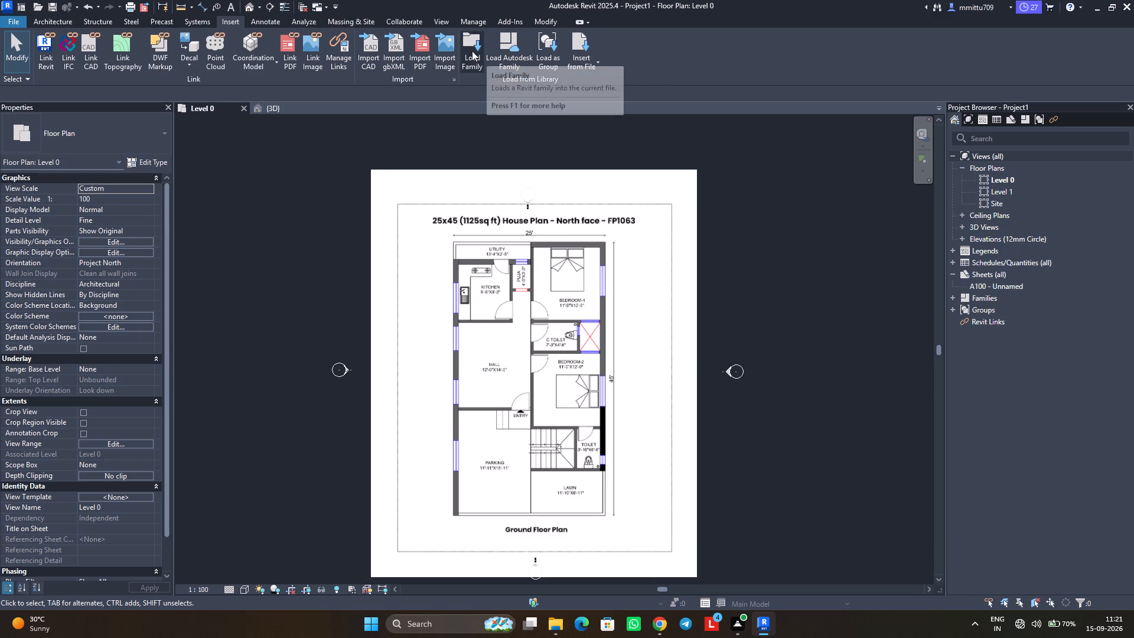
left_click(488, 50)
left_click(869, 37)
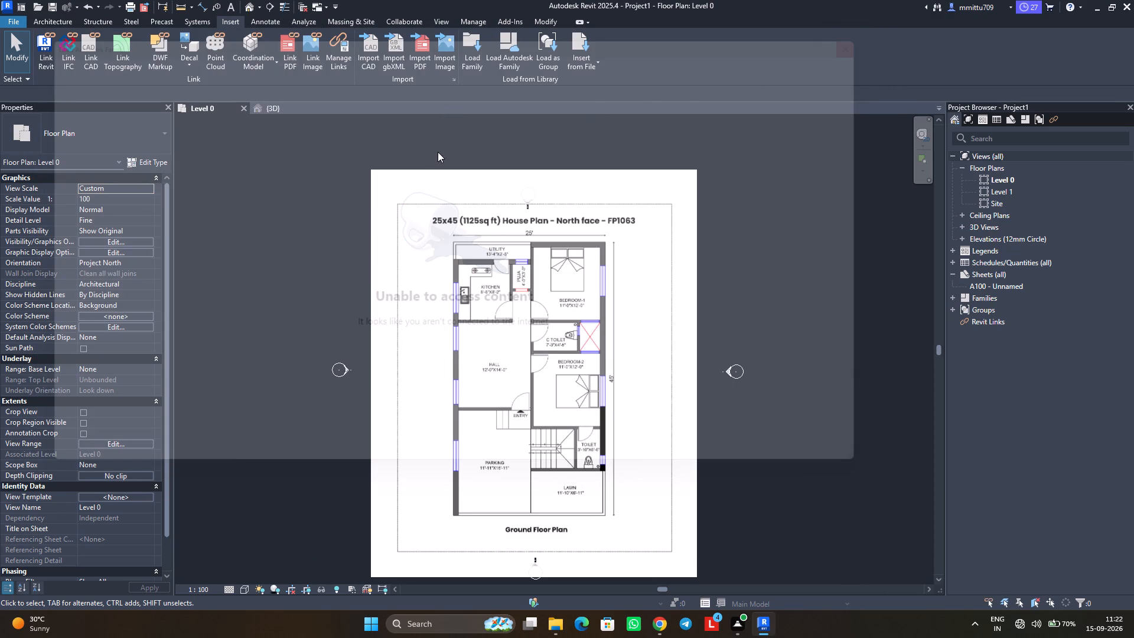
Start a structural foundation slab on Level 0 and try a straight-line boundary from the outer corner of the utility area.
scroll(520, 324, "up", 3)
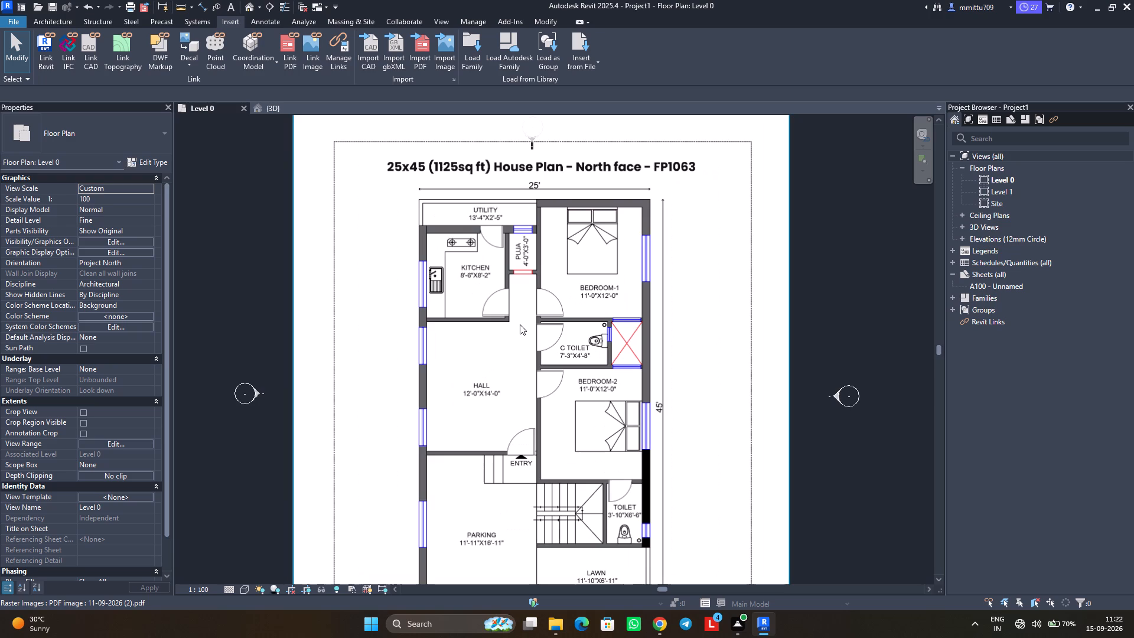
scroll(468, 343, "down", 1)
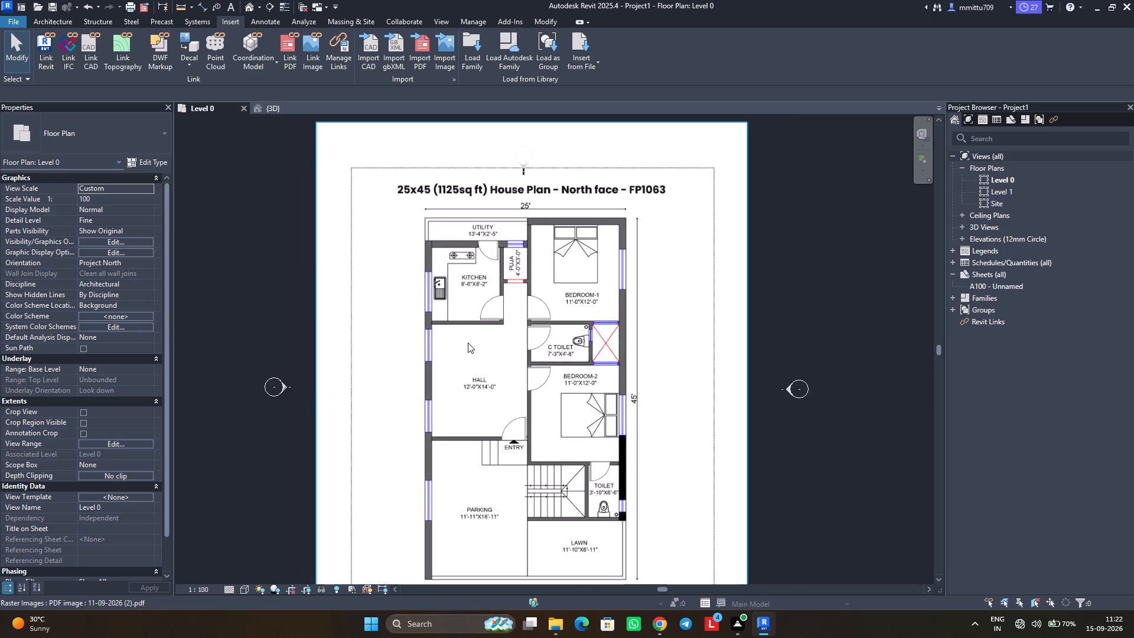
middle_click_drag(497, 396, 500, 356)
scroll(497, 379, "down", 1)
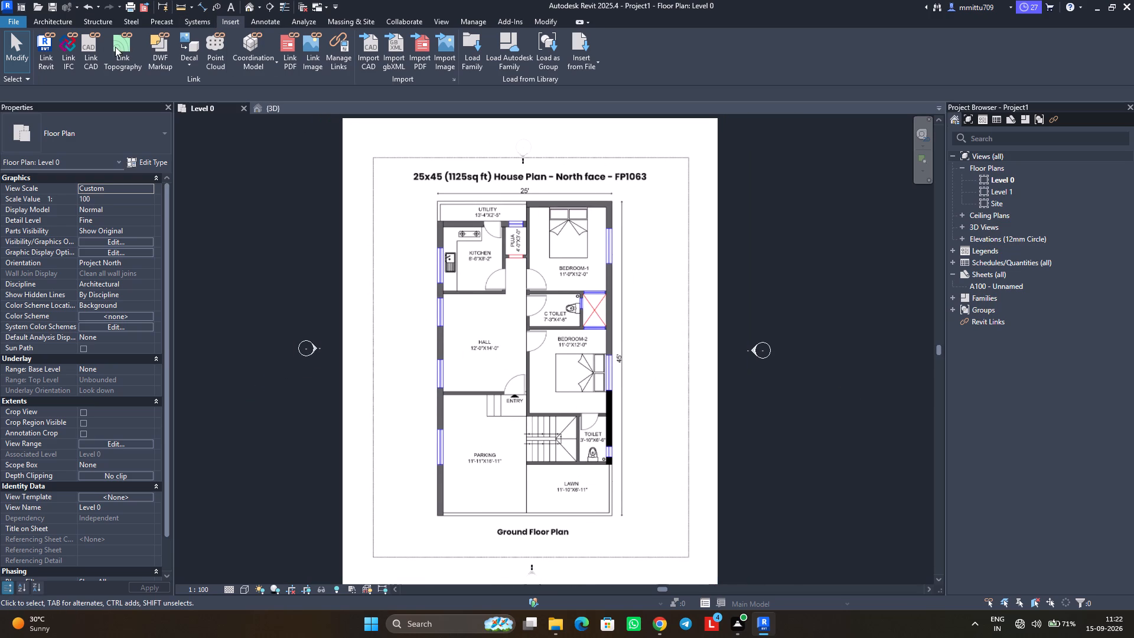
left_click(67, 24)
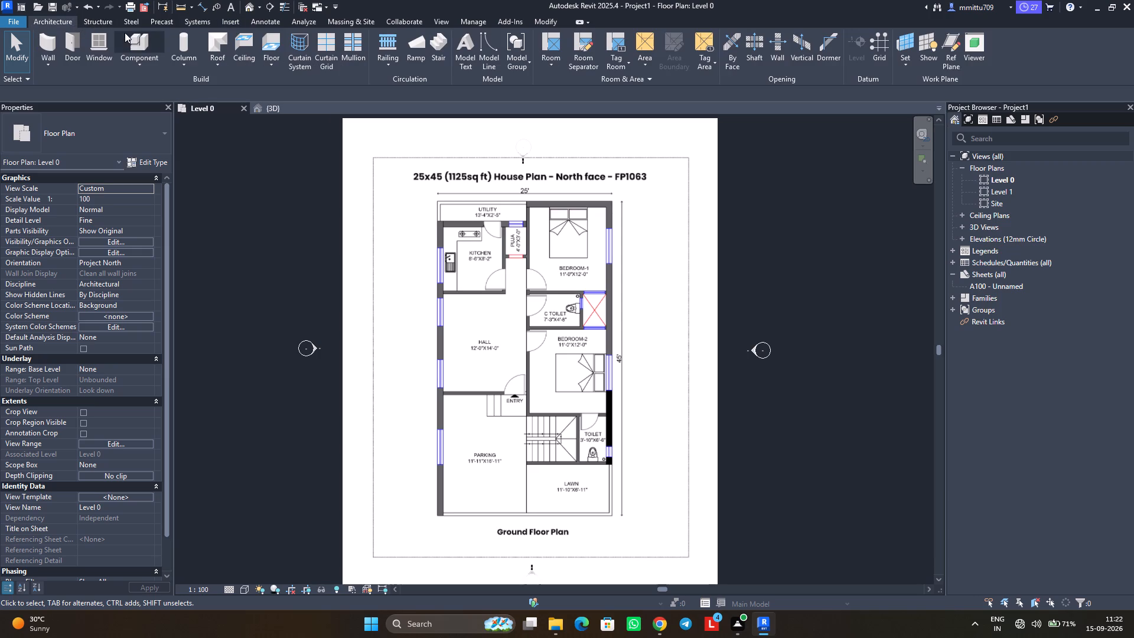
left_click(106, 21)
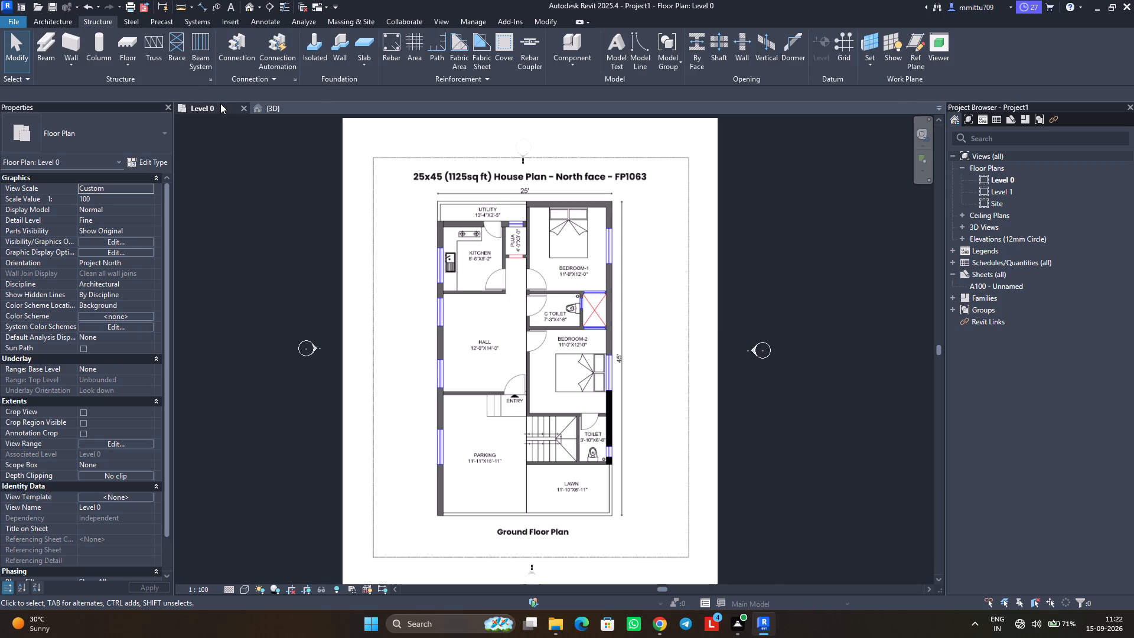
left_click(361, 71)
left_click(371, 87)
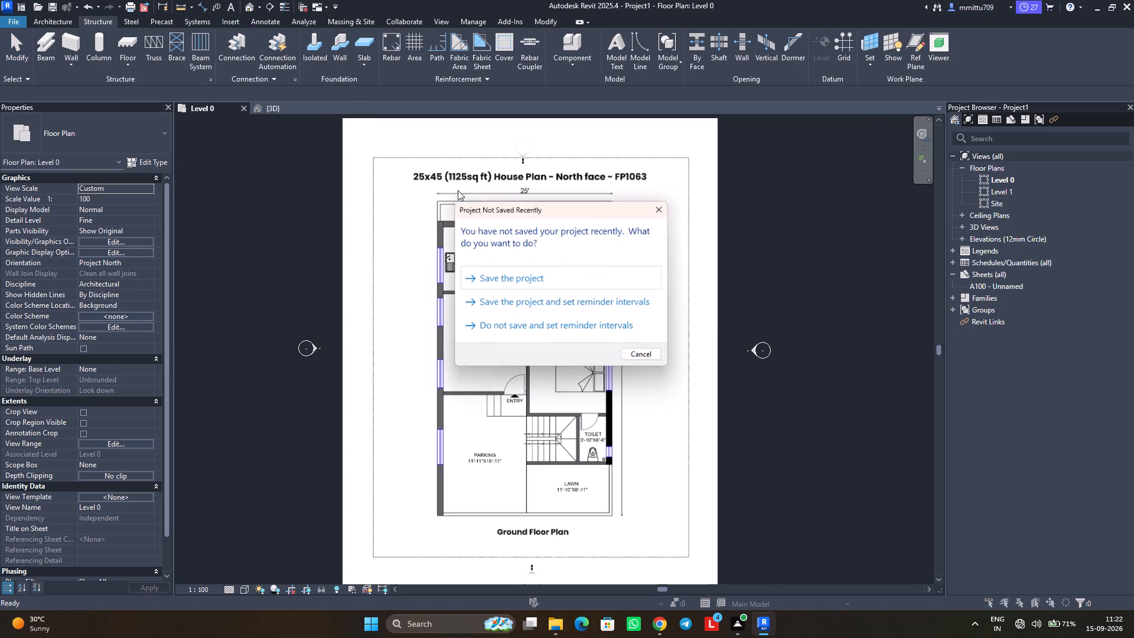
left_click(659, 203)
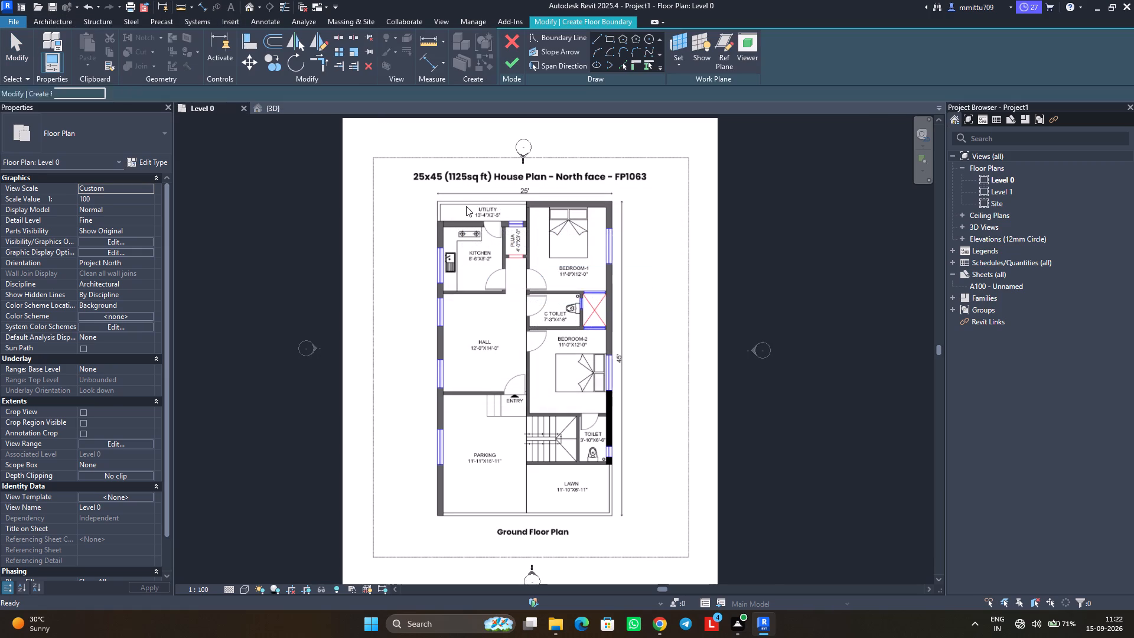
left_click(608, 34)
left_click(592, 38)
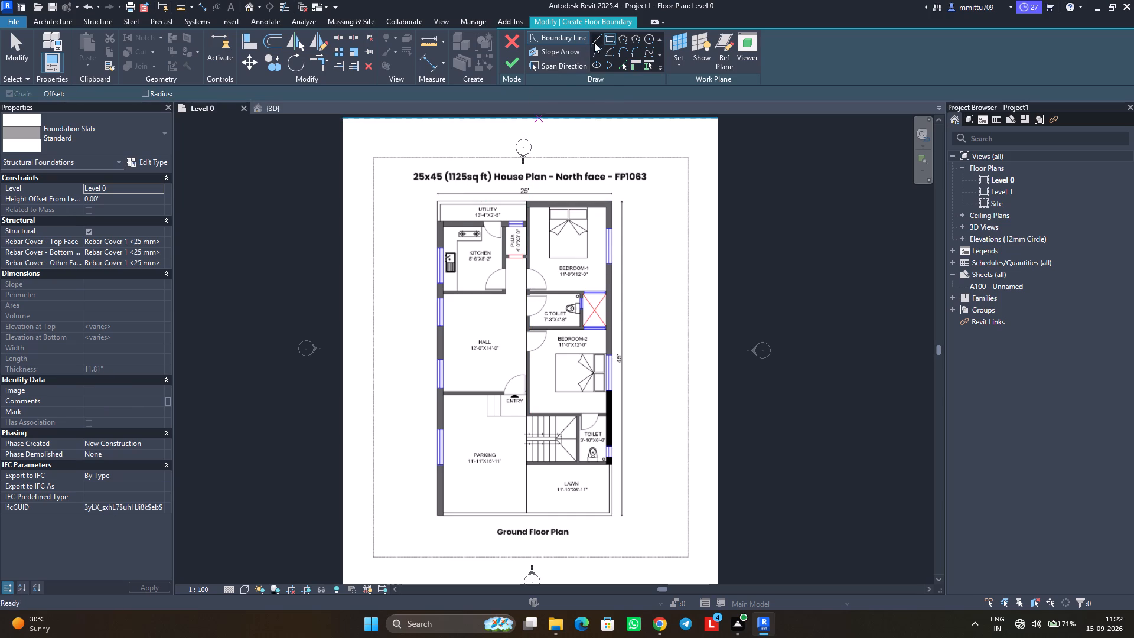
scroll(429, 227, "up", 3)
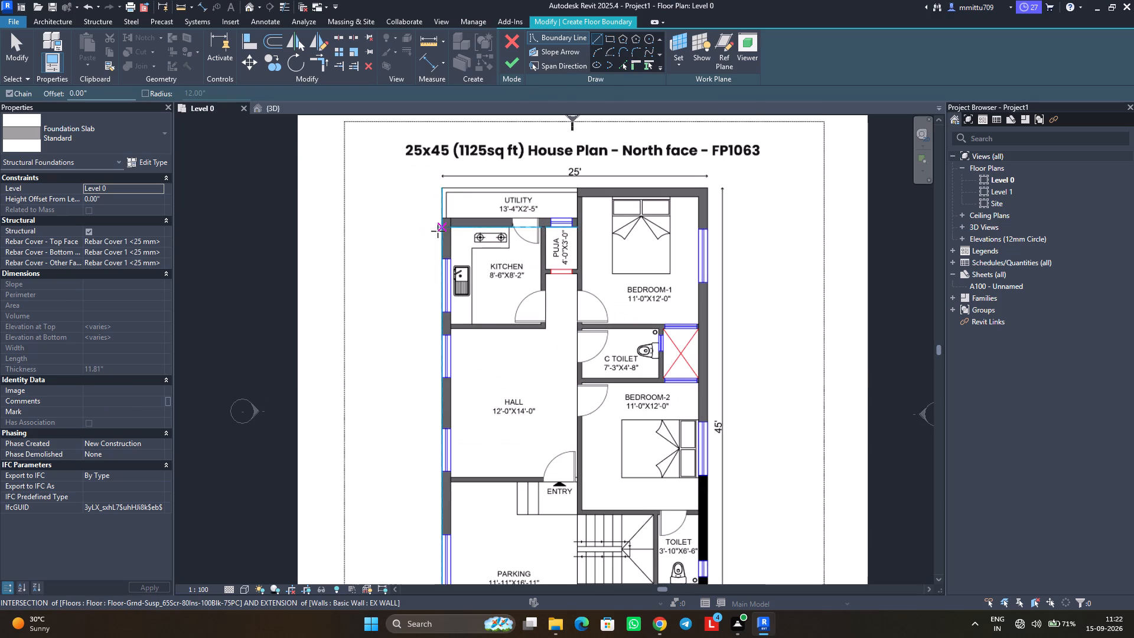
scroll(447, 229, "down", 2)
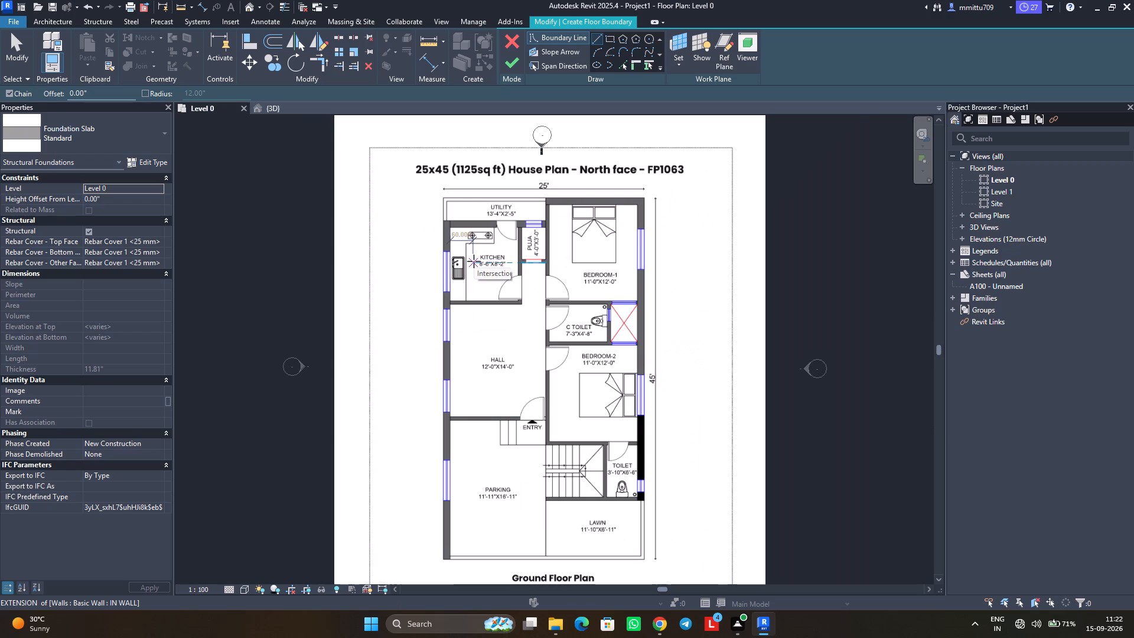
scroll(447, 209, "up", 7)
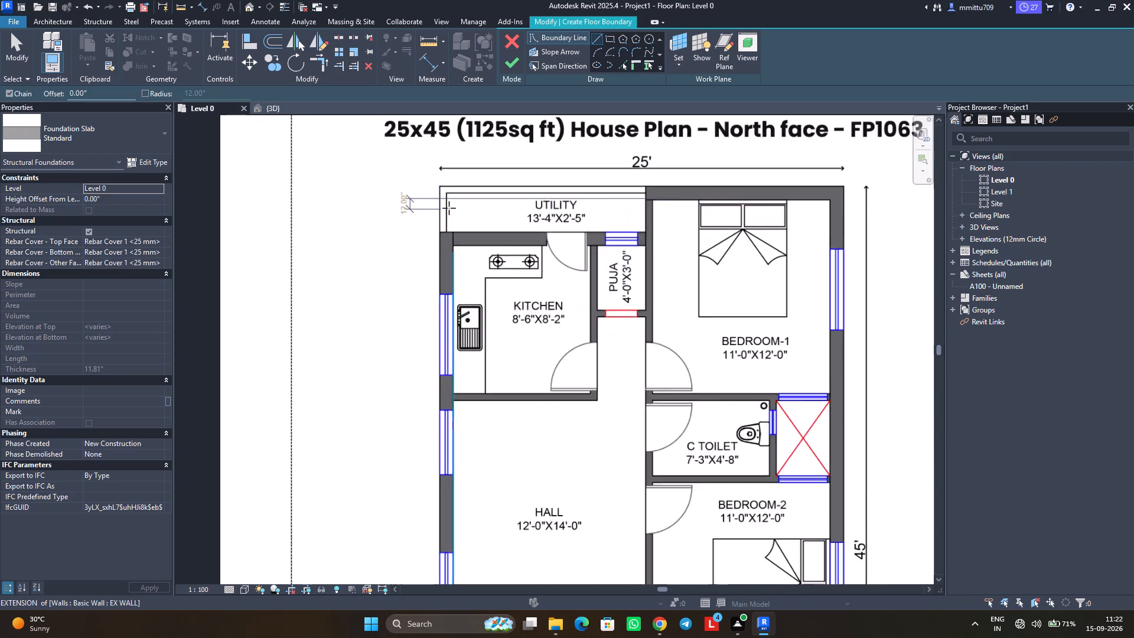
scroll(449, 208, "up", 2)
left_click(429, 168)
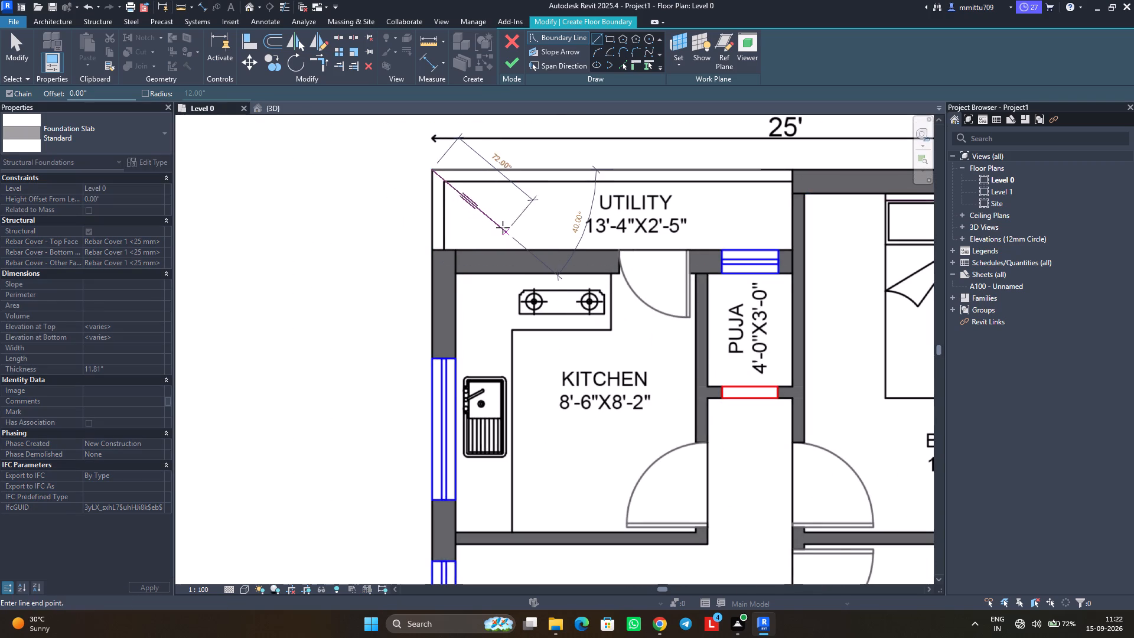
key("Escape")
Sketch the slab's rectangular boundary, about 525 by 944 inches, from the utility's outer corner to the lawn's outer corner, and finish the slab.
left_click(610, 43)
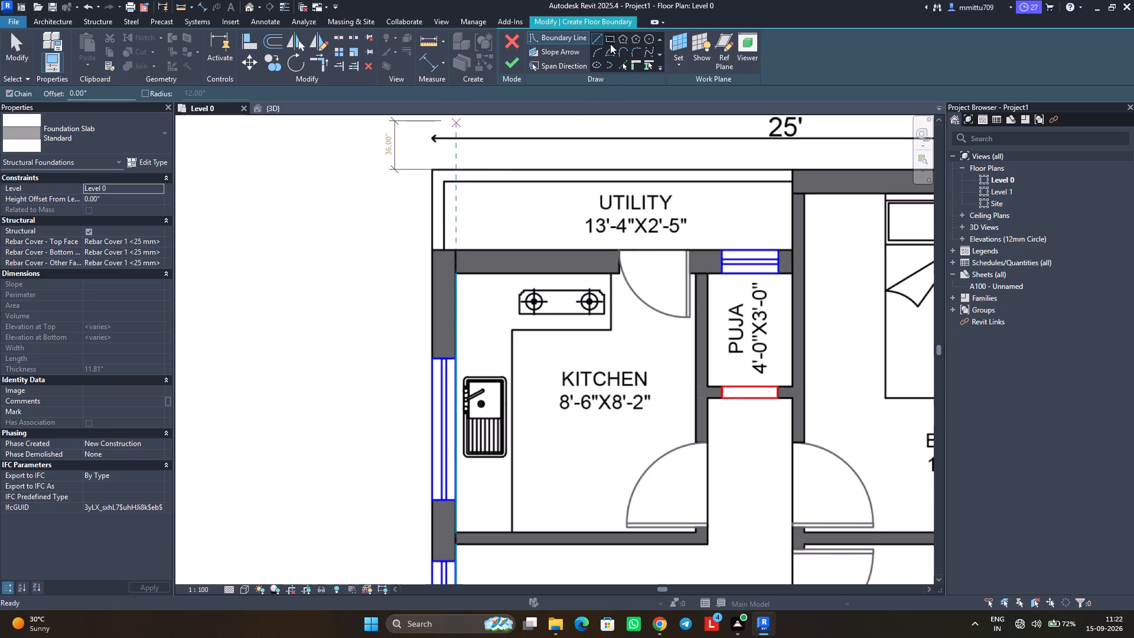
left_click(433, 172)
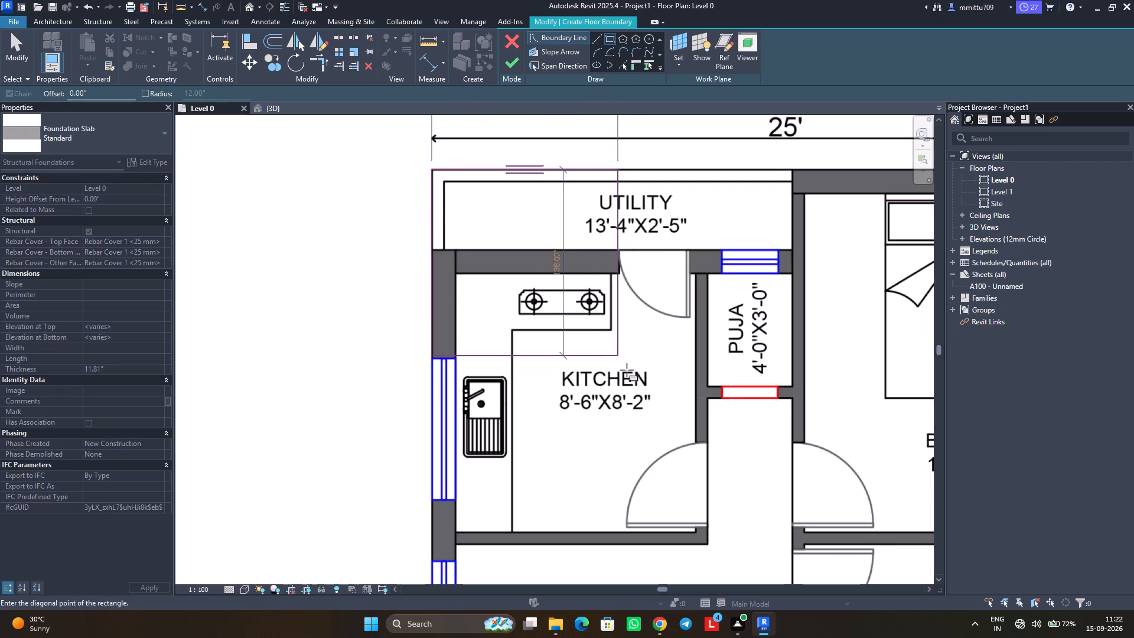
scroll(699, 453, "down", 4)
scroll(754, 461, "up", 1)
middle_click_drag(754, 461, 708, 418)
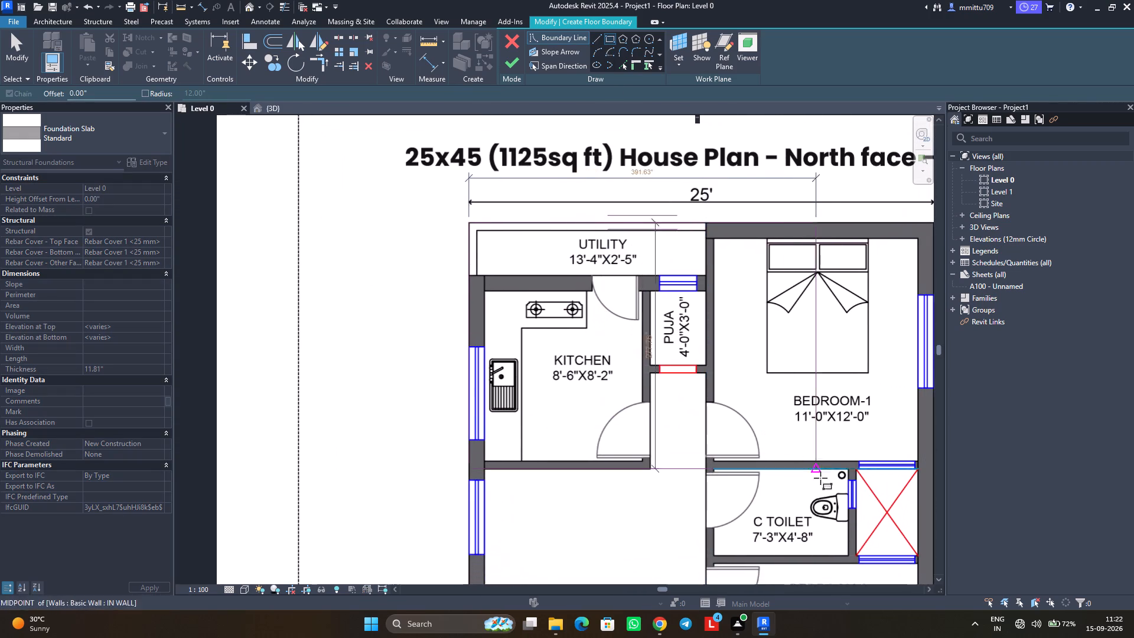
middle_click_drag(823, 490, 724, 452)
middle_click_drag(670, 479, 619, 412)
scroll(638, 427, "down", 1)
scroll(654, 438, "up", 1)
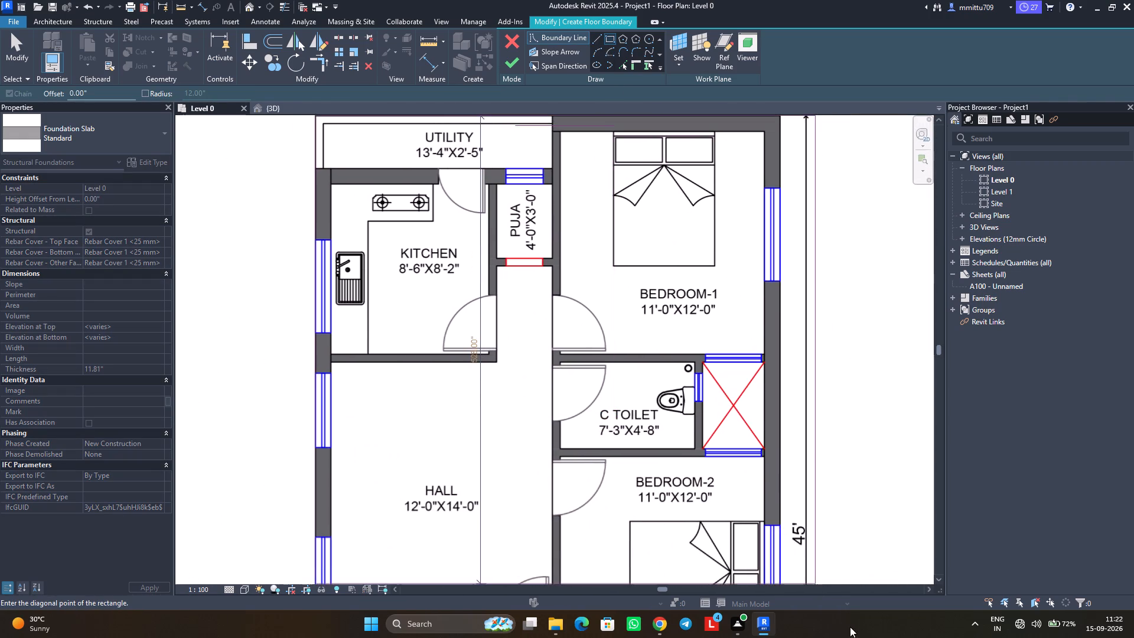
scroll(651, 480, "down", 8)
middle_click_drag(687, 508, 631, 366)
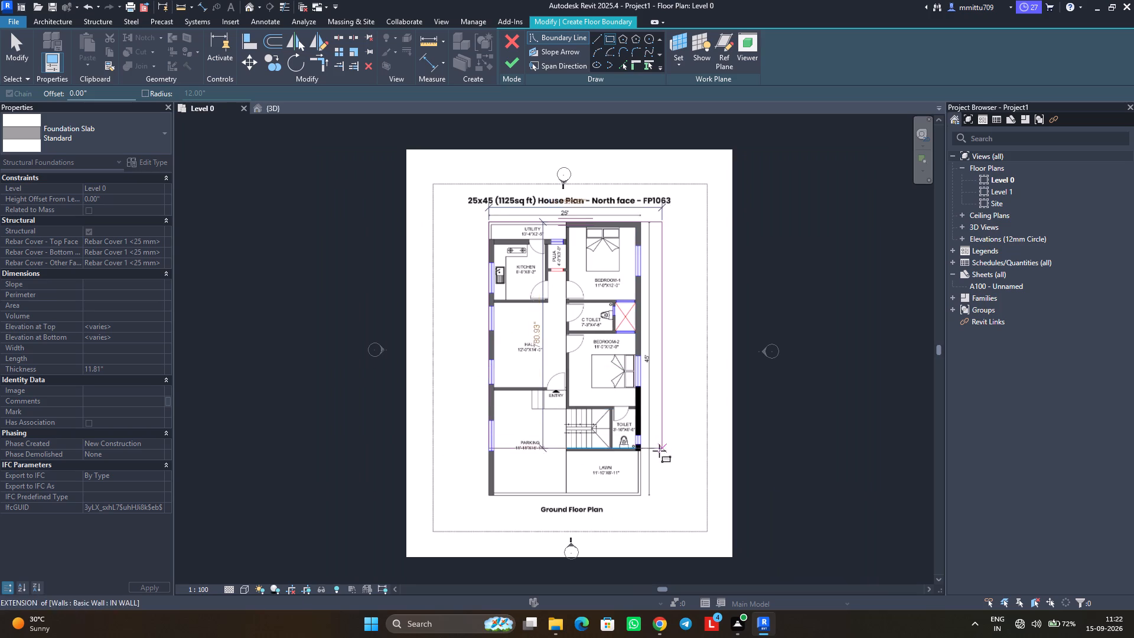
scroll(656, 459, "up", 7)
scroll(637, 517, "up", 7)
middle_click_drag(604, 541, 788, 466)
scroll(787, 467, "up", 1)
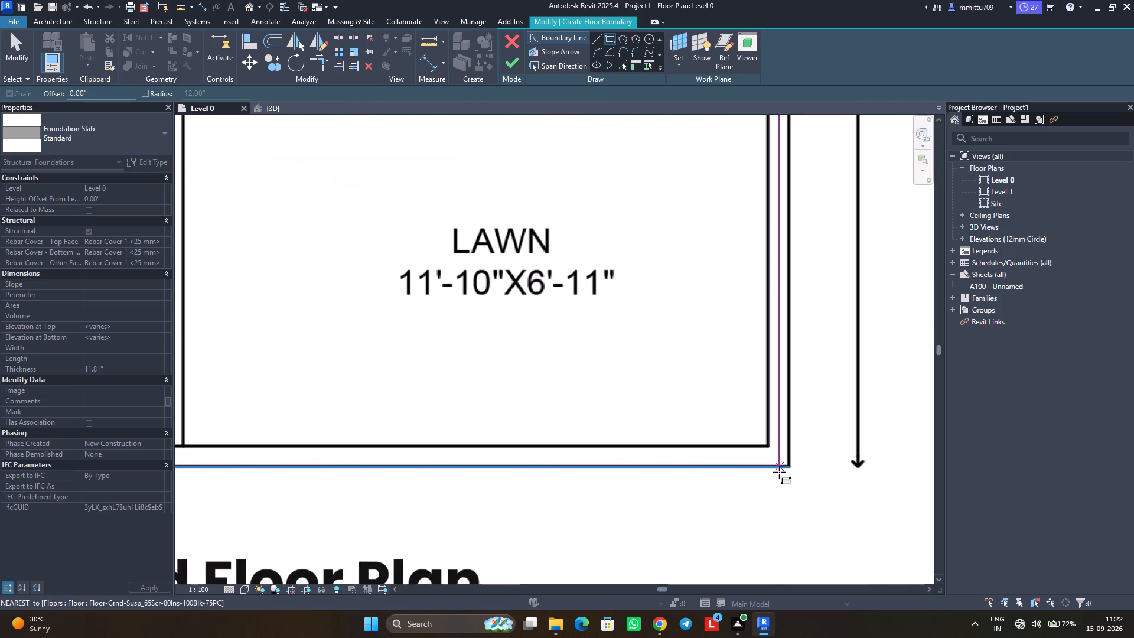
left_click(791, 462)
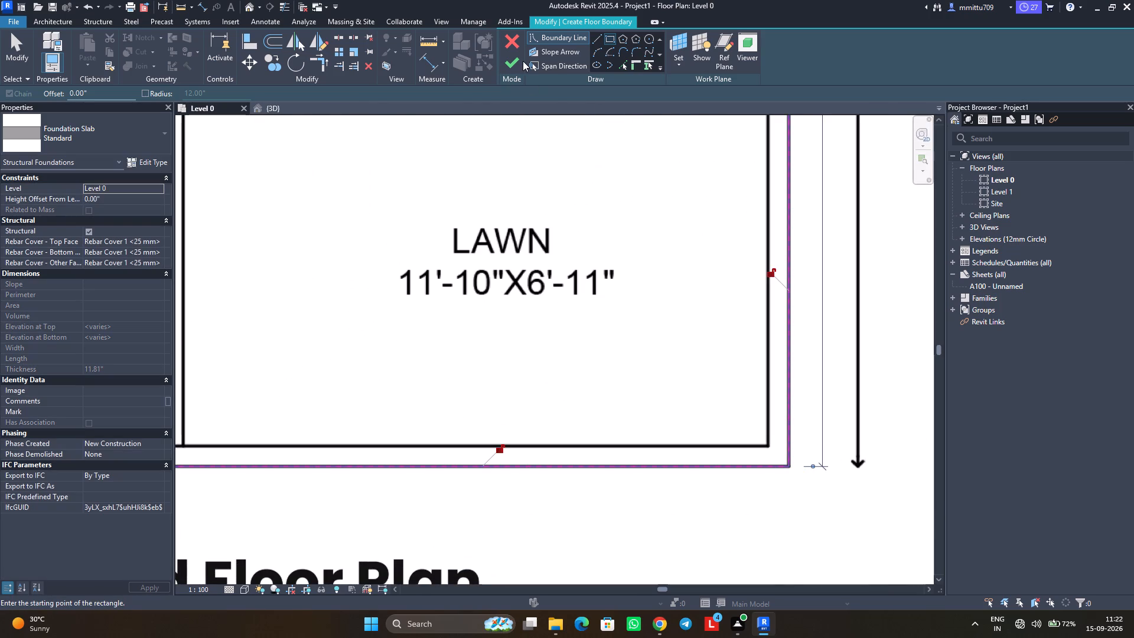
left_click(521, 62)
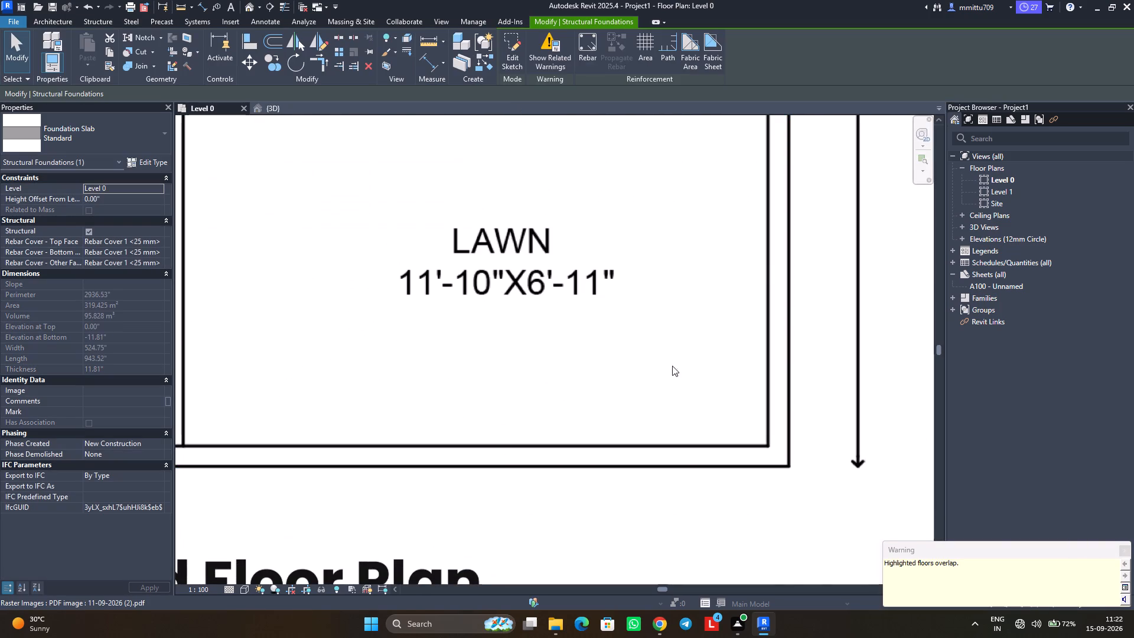
In the 3D view, select the overlapping Level 0 foundation slab, undo its creation and discard its boundary sketch.
left_click(266, 108)
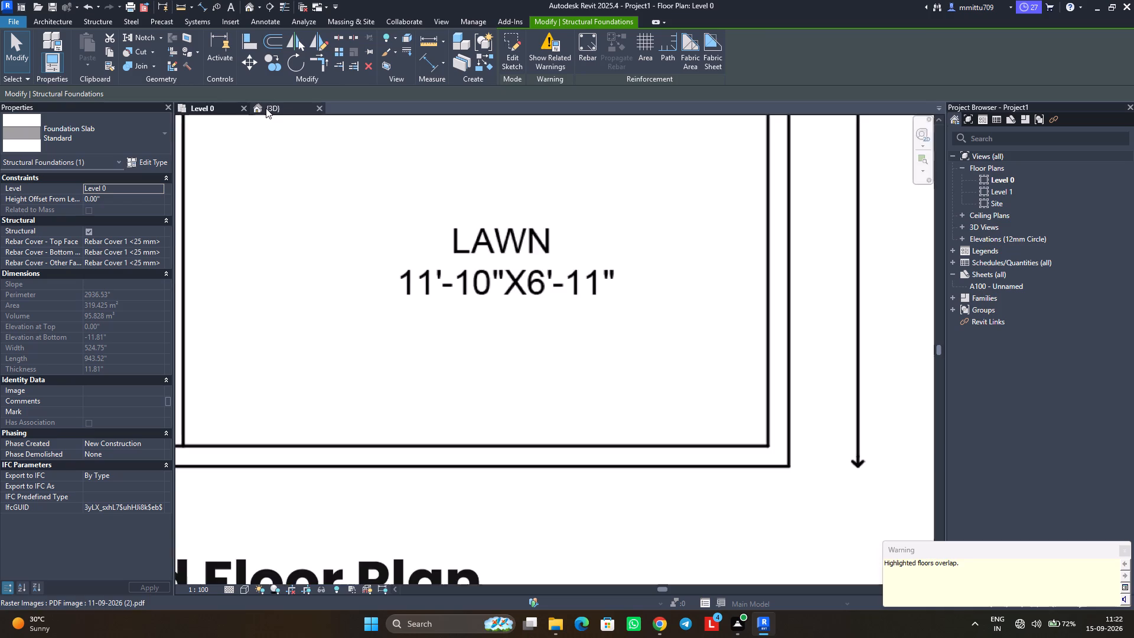
key("Escape")
key("Escape")
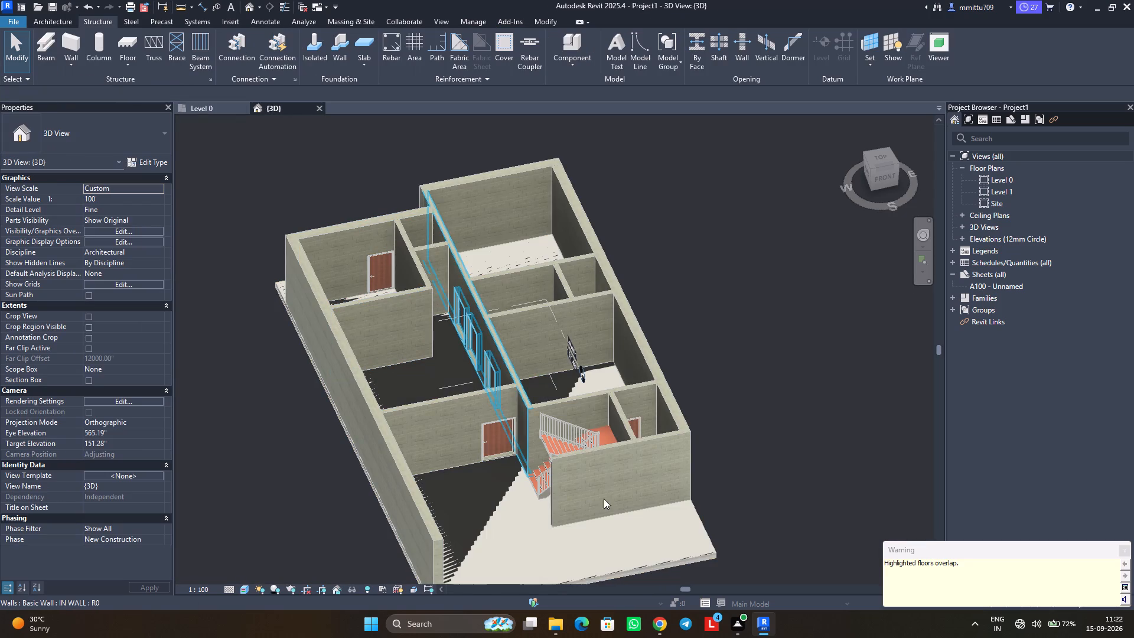
left_click(711, 551)
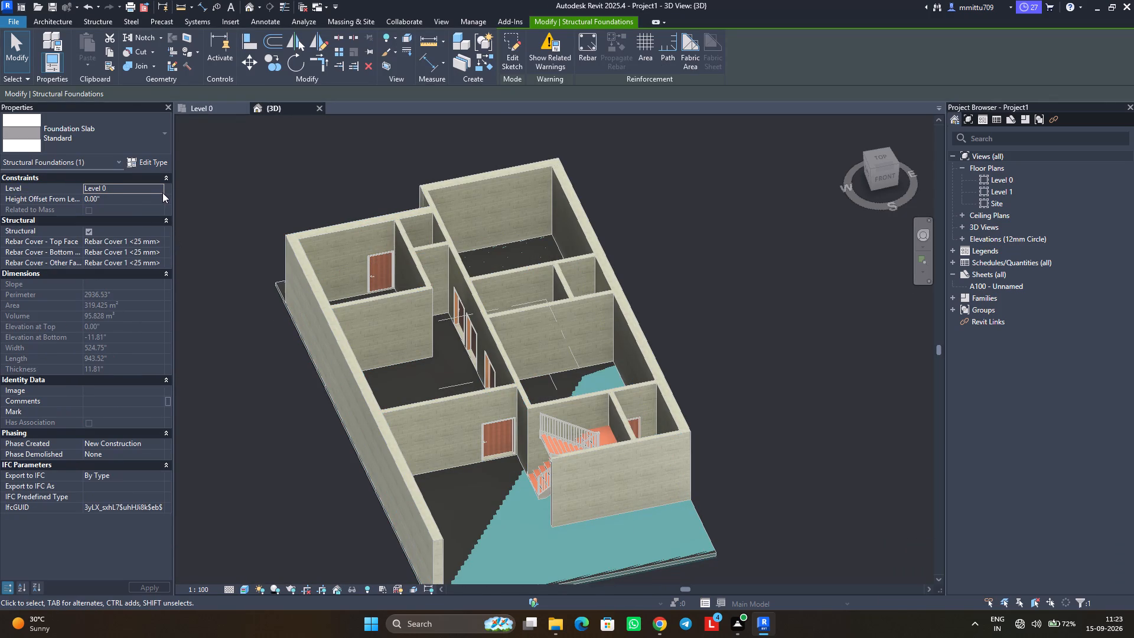
key("ctrl+z")
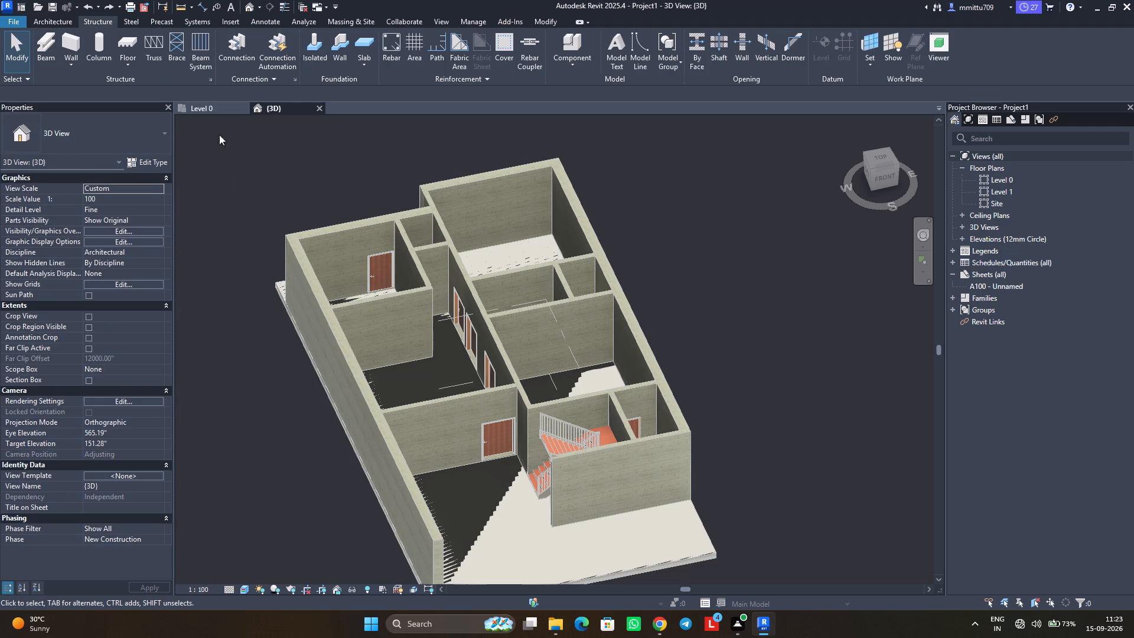
key("ctrl+z")
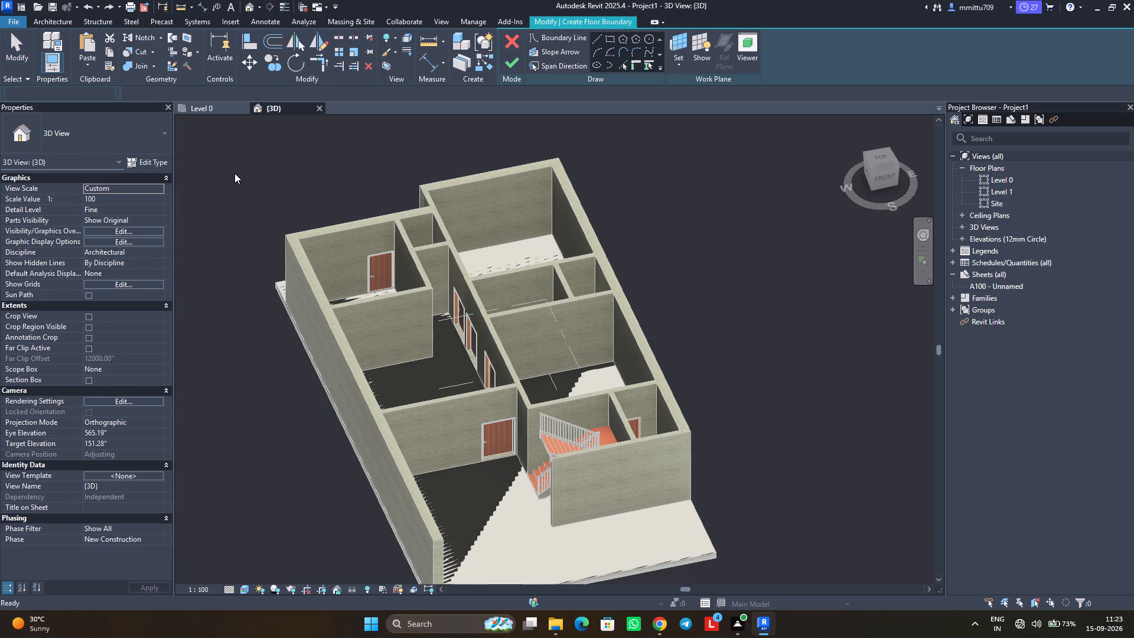
left_click(506, 43)
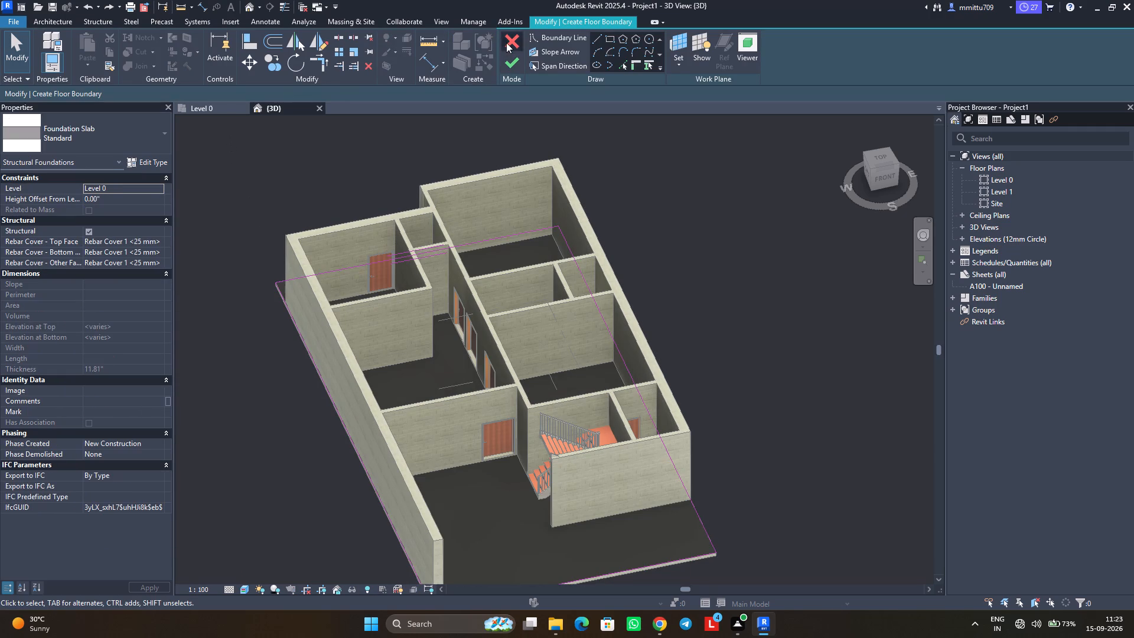
left_click(599, 318)
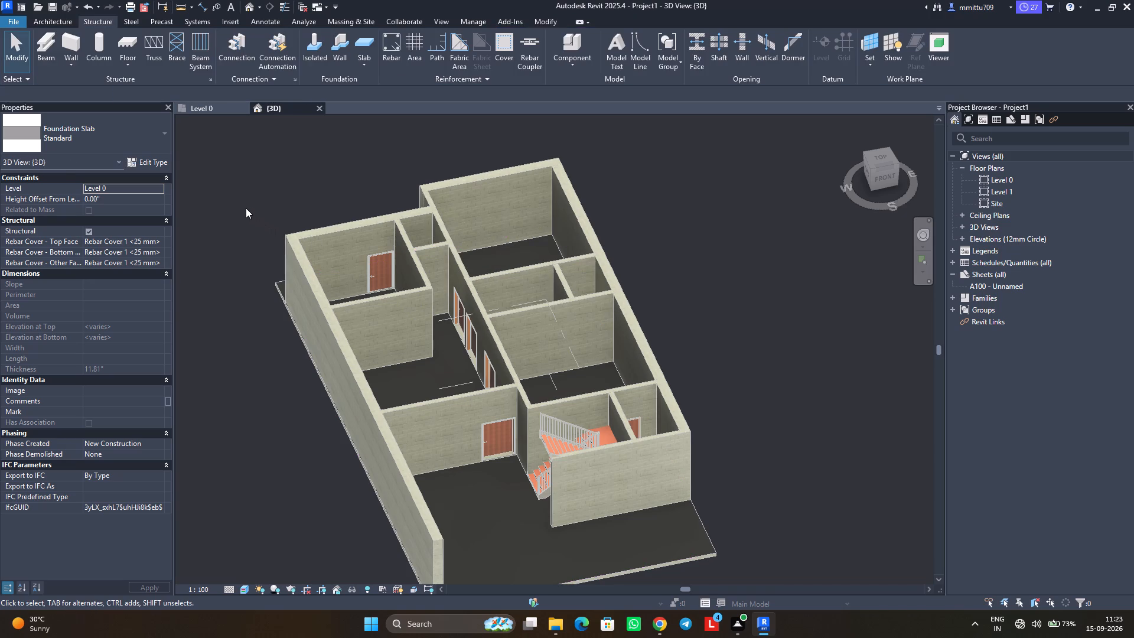
left_click(244, 207)
On the Level 1 plan, create a rectangular foundation slab over the whole house outline, about 525 by 944 inches, attaching the walls to its bottom.
left_click(223, 110)
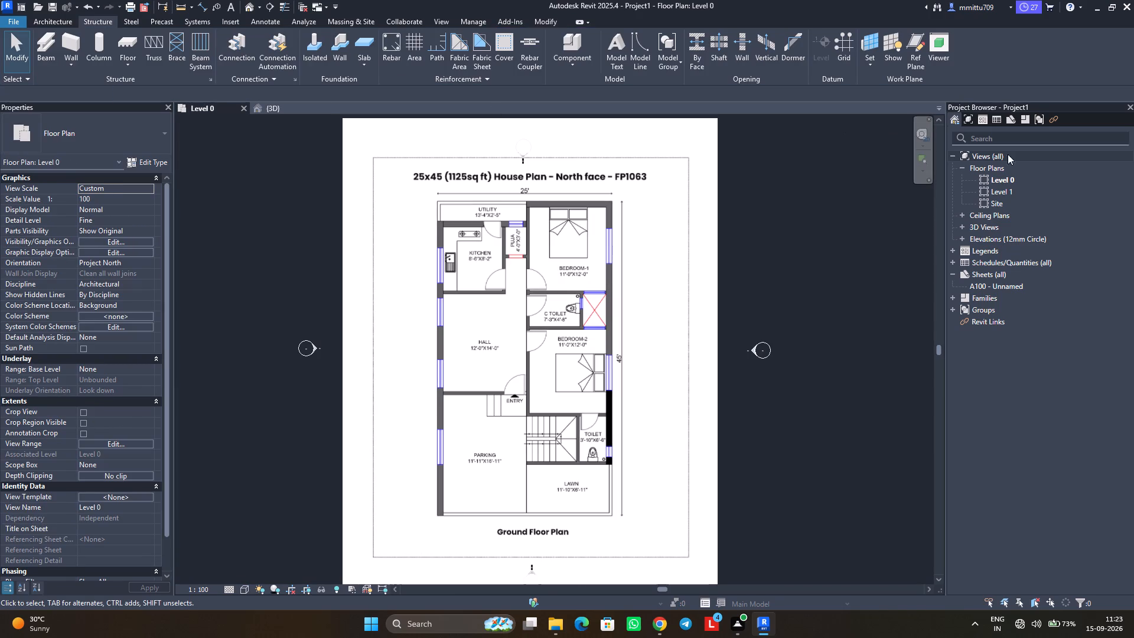
double_click(1025, 196)
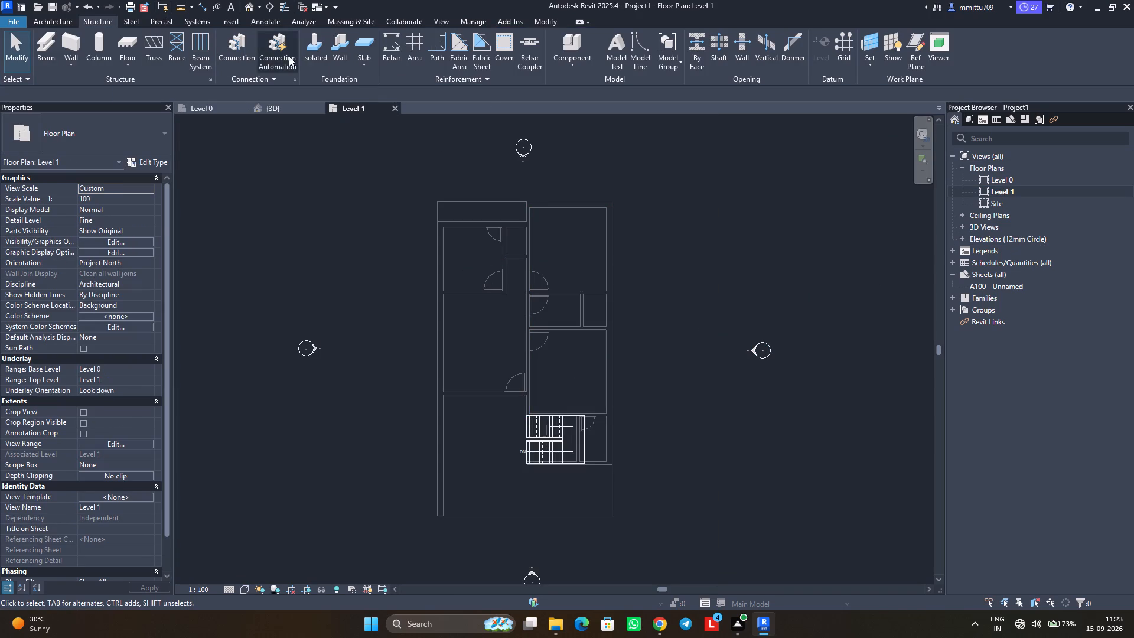
left_click(357, 43)
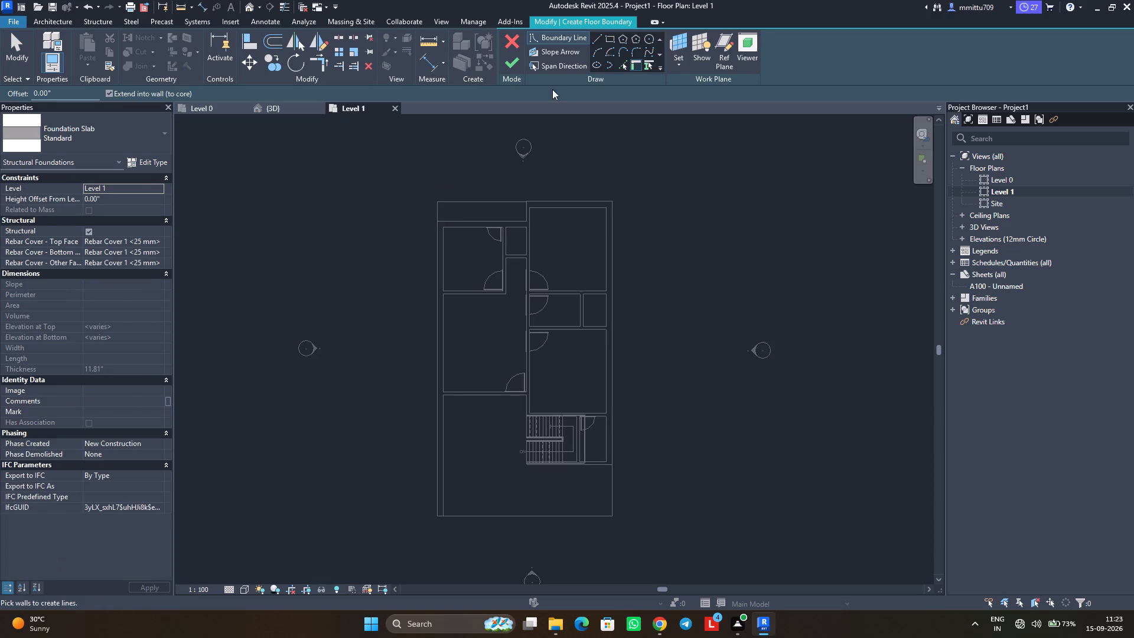
left_click(605, 34)
left_click(438, 201)
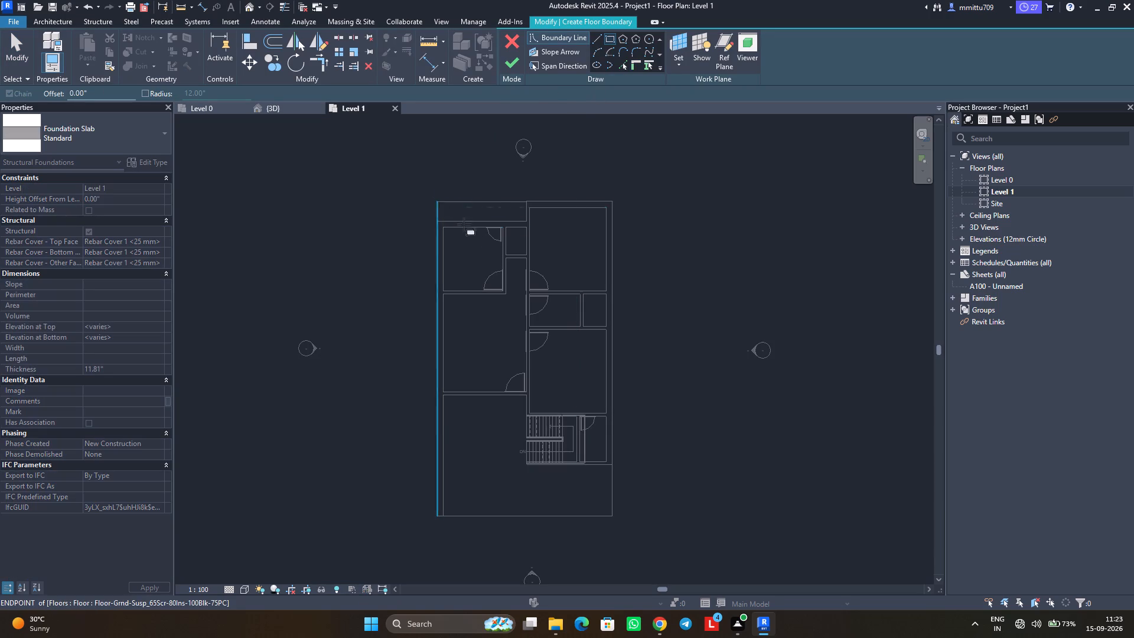
left_click(617, 515)
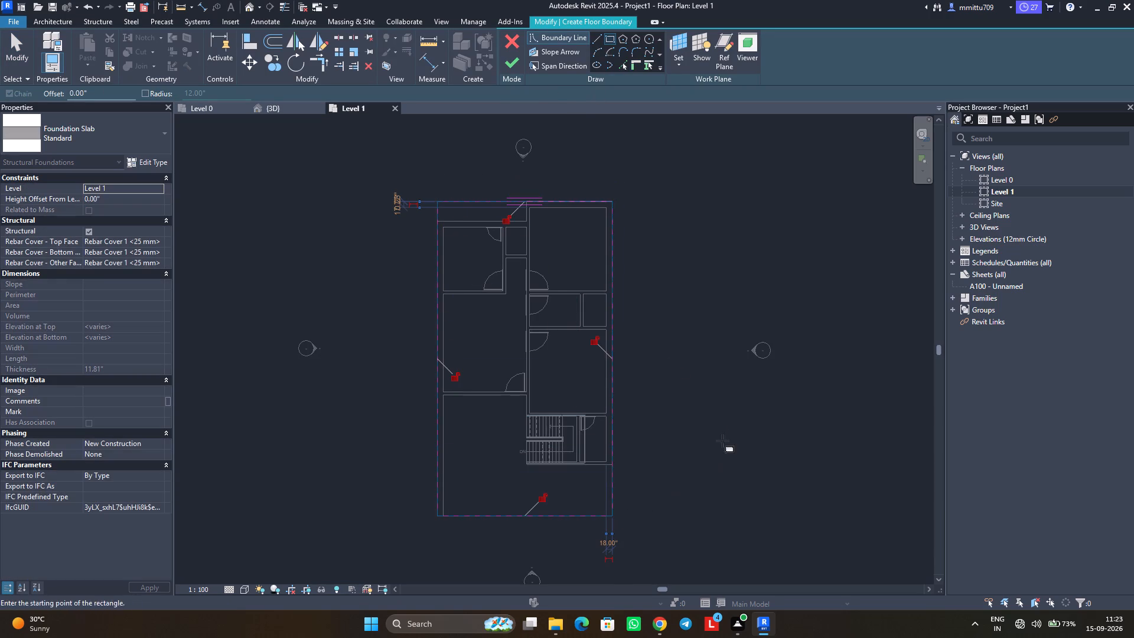
left_click(512, 63)
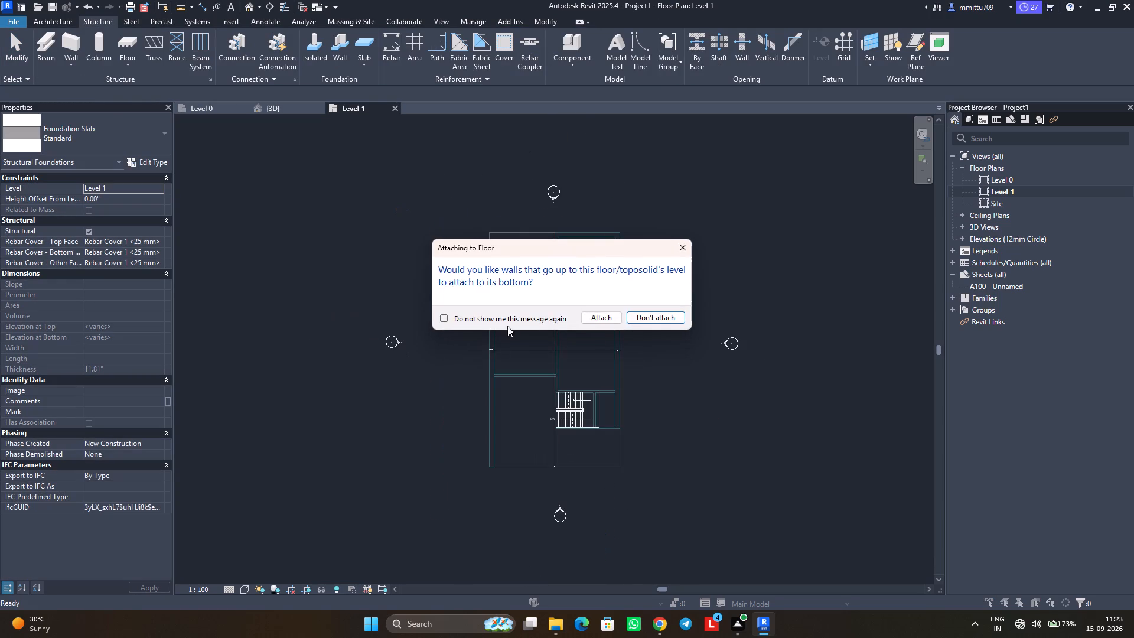
left_click(601, 313)
left_click(295, 243)
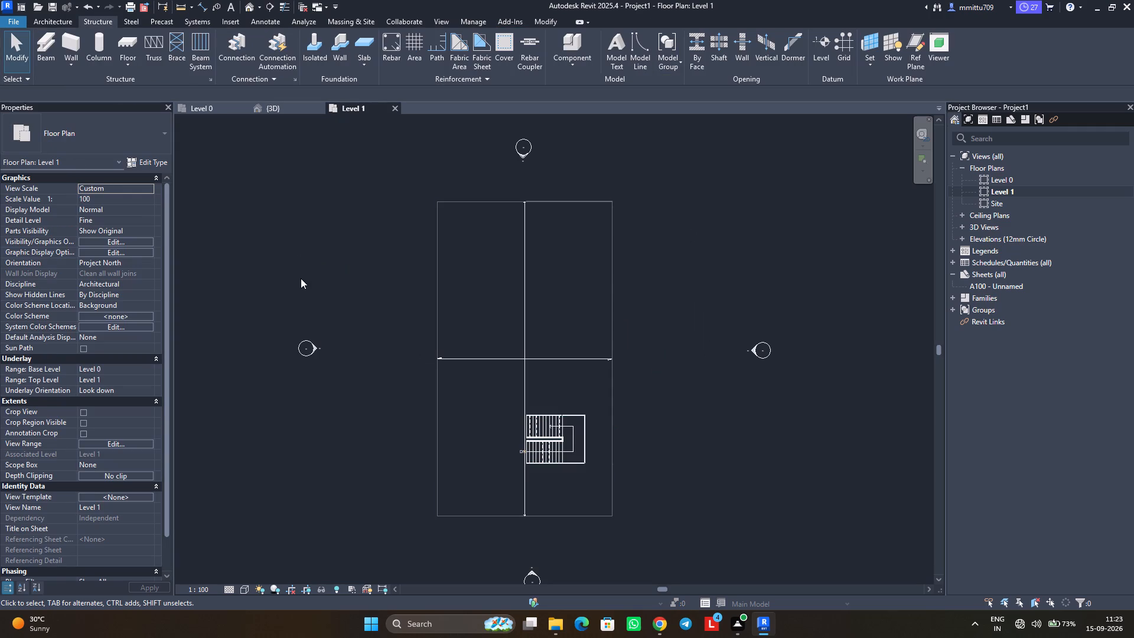
Edit the Level 1 slab's boundary to add a rectangular opening around the staircase, about 173 by 143 inches, and finish the sketch.
left_click(435, 203)
left_click(506, 48)
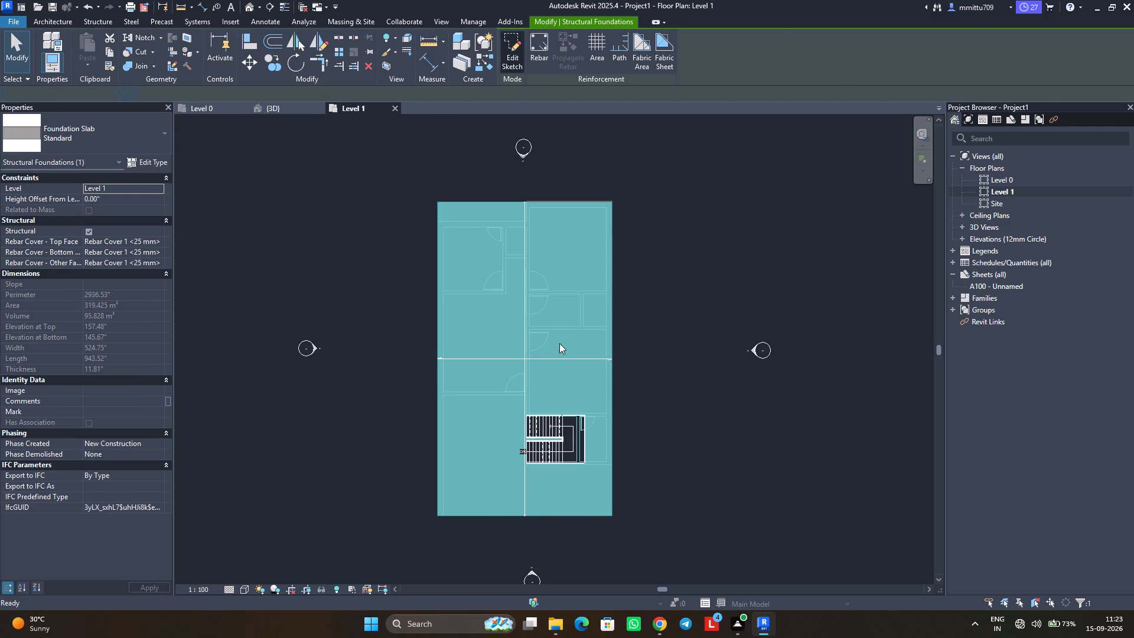
scroll(554, 428, "up", 1)
scroll(554, 428, "down", 1)
scroll(554, 428, "up", 2)
scroll(554, 428, "down", 1)
scroll(554, 428, "up", 4)
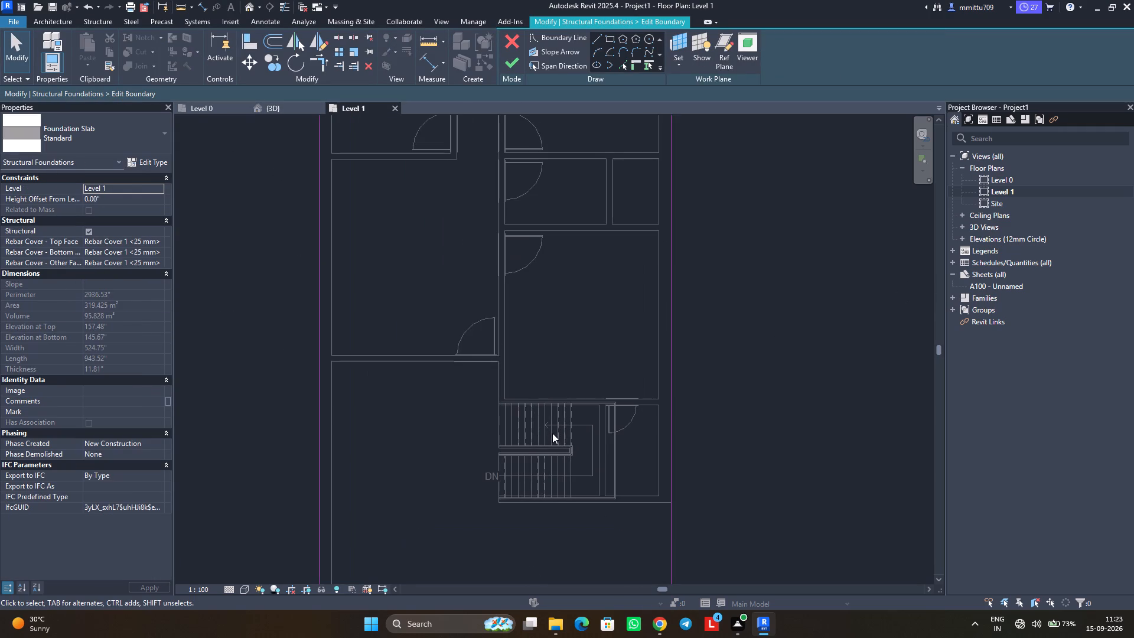
middle_click_drag(552, 434, 529, 398)
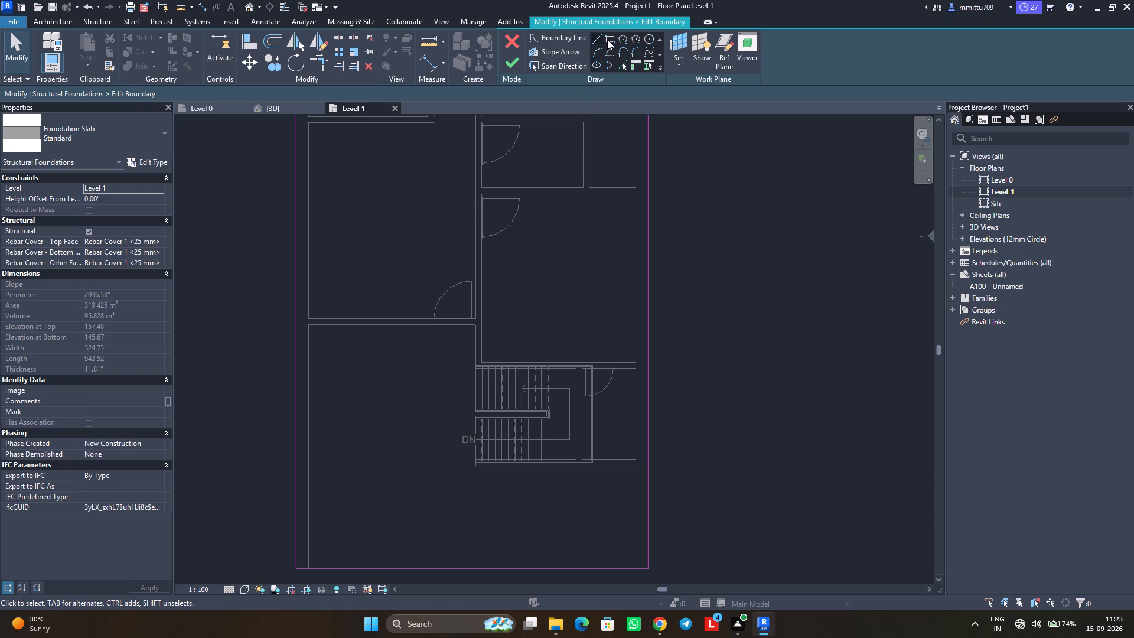
left_click(607, 40)
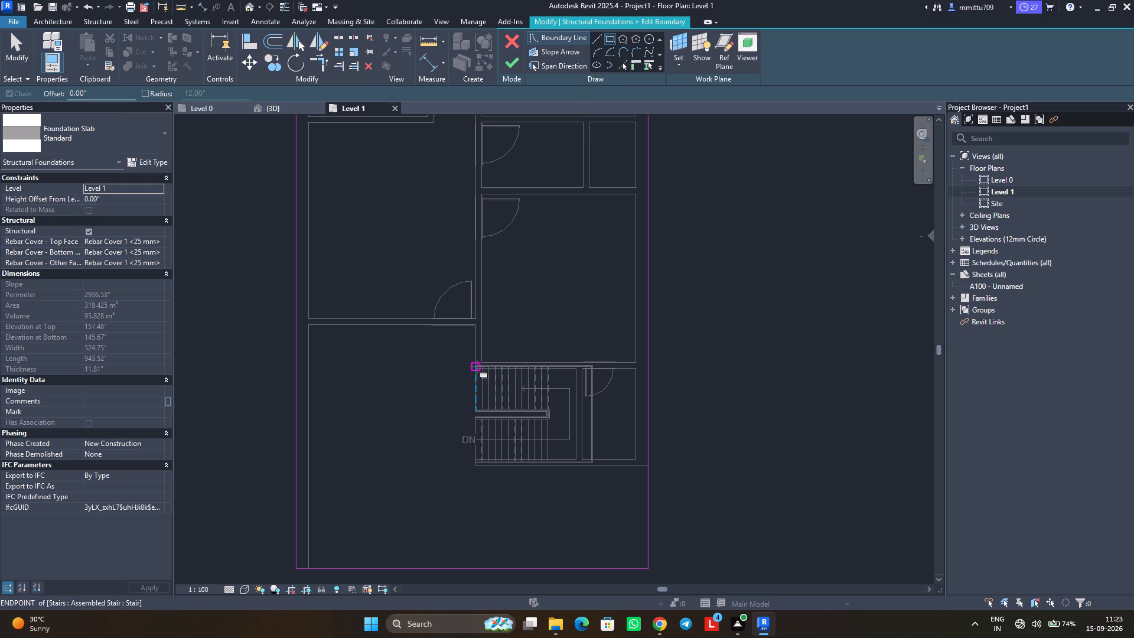
scroll(477, 366, "up", 6)
scroll(477, 366, "down", 1)
scroll(477, 366, "up", 1)
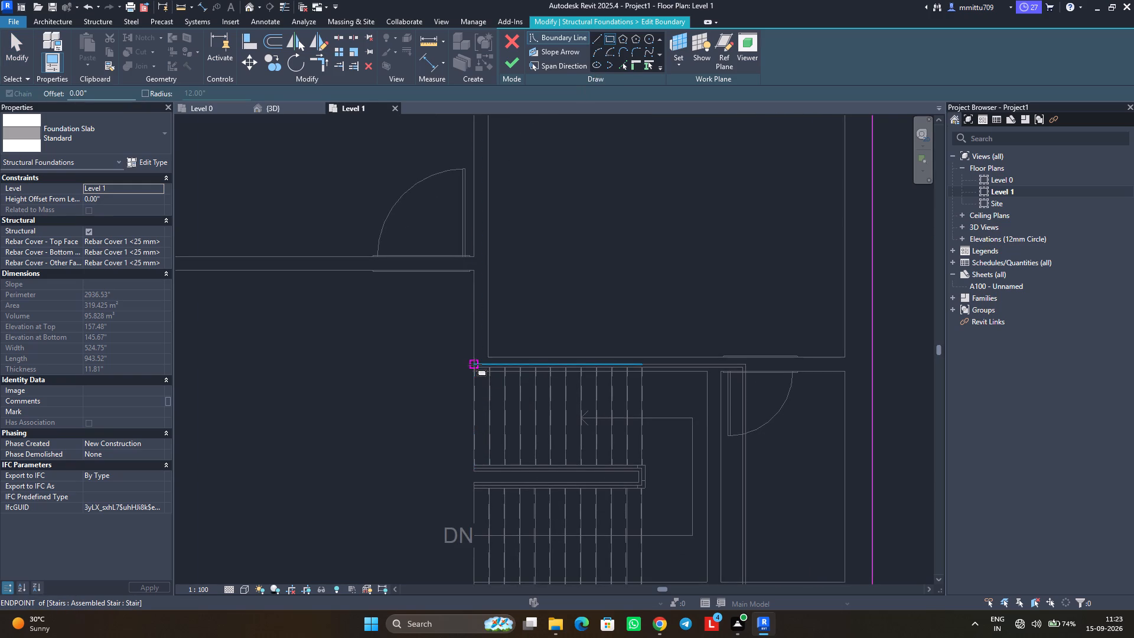
left_click(475, 364)
middle_click_drag(617, 537, 562, 445)
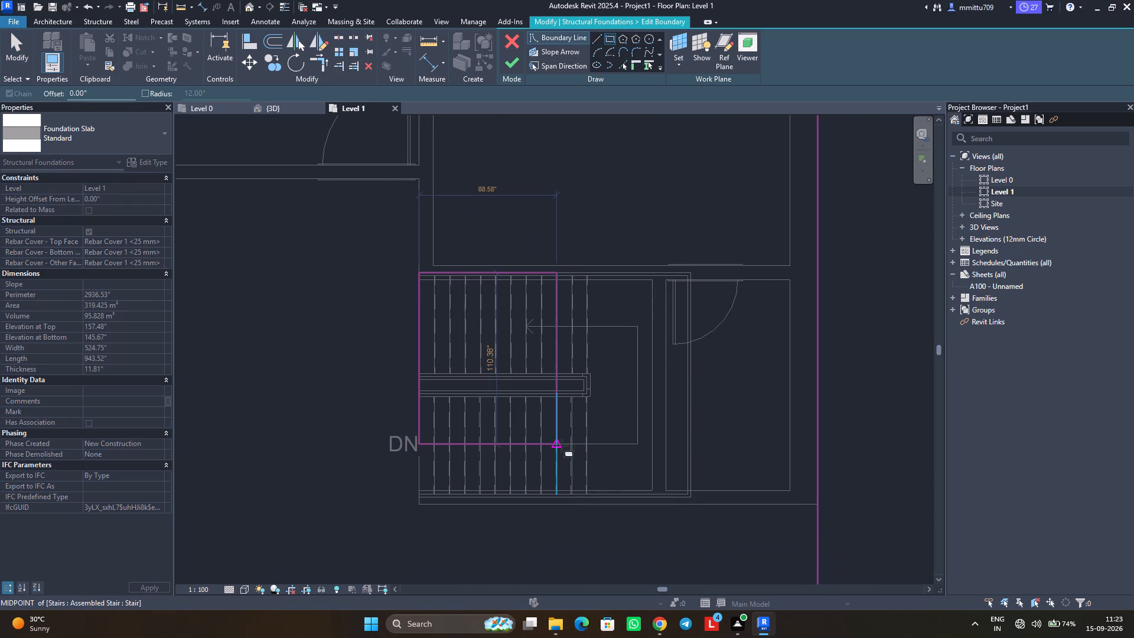
left_click(690, 498)
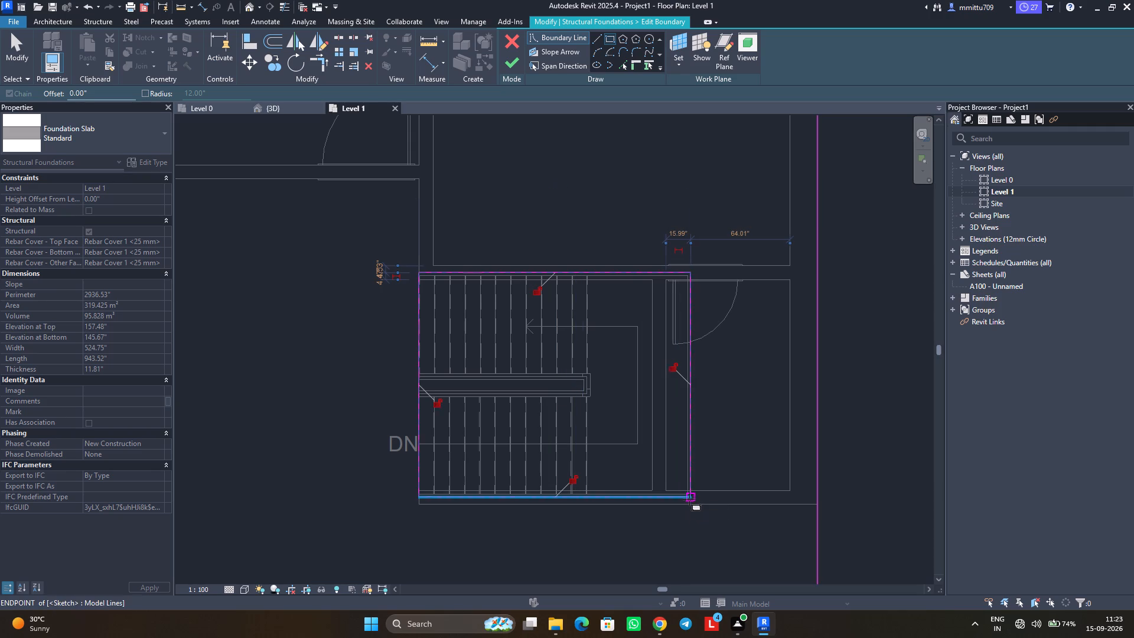
left_click(510, 61)
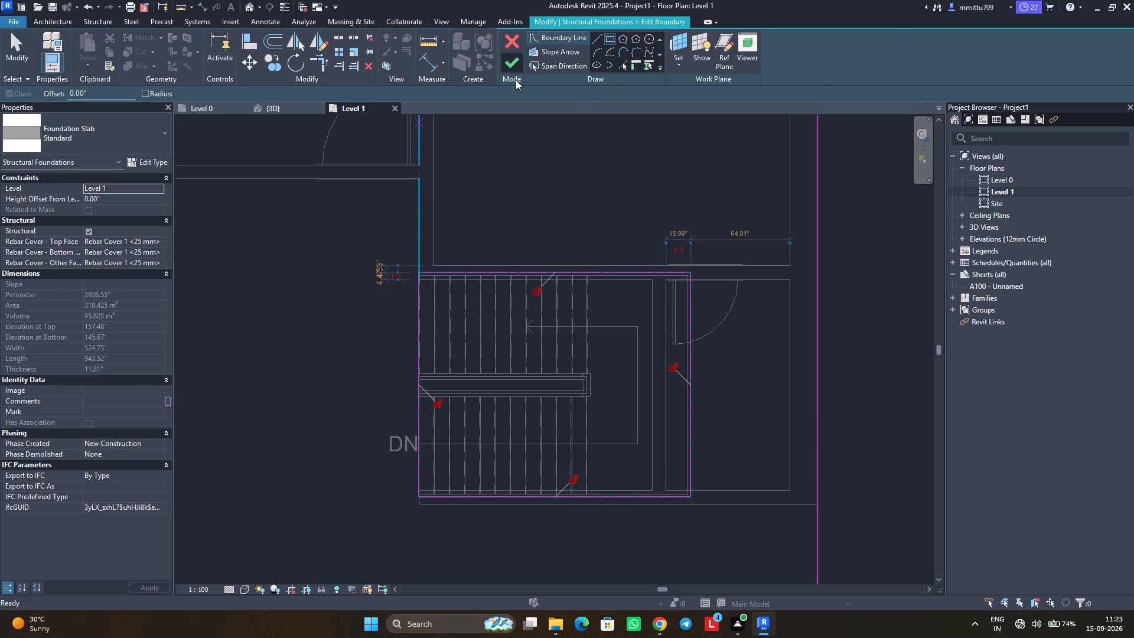
middle_click_drag(599, 311, 580, 418)
scroll(598, 338, "down", 1)
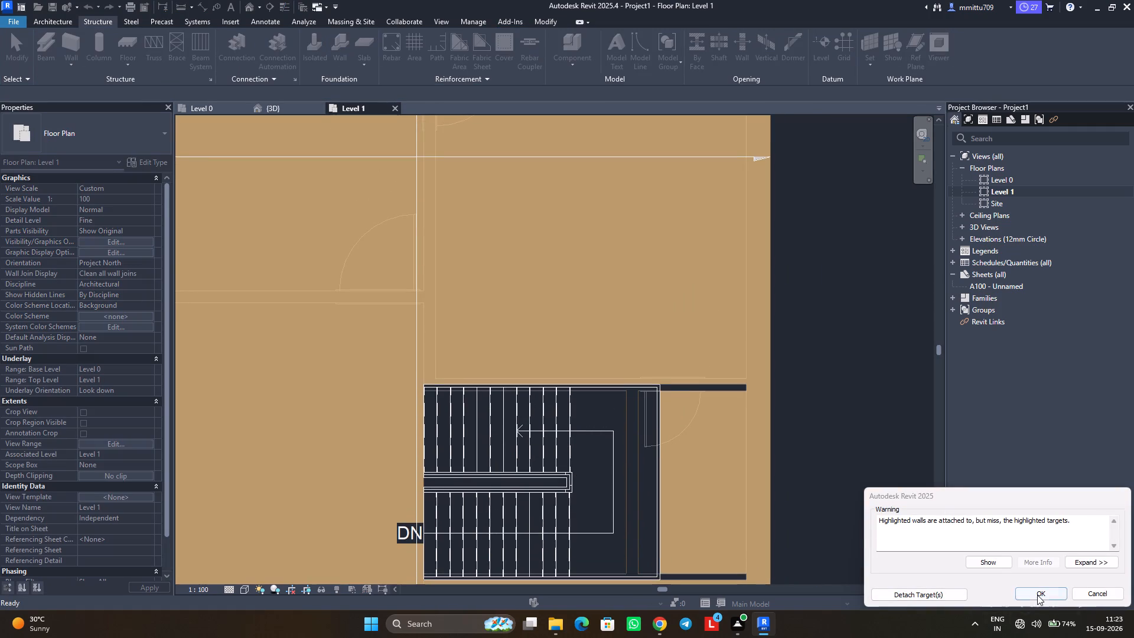
left_click(1037, 595)
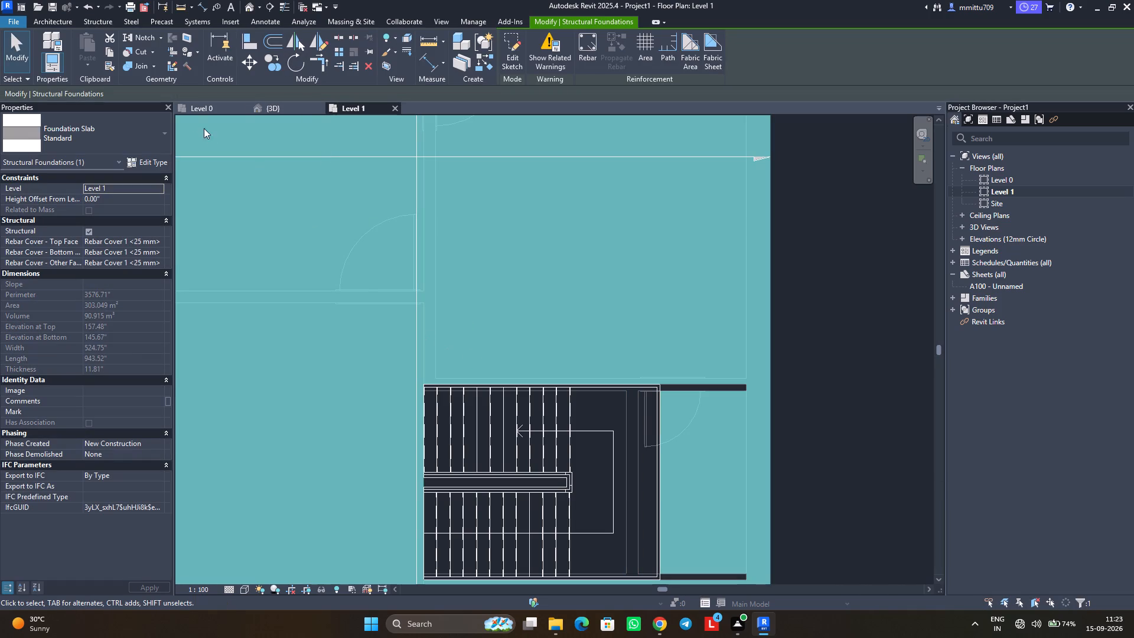
Examine the Level 1 slab and its staircase opening in the 3D view.
left_click(211, 103)
left_click(282, 109)
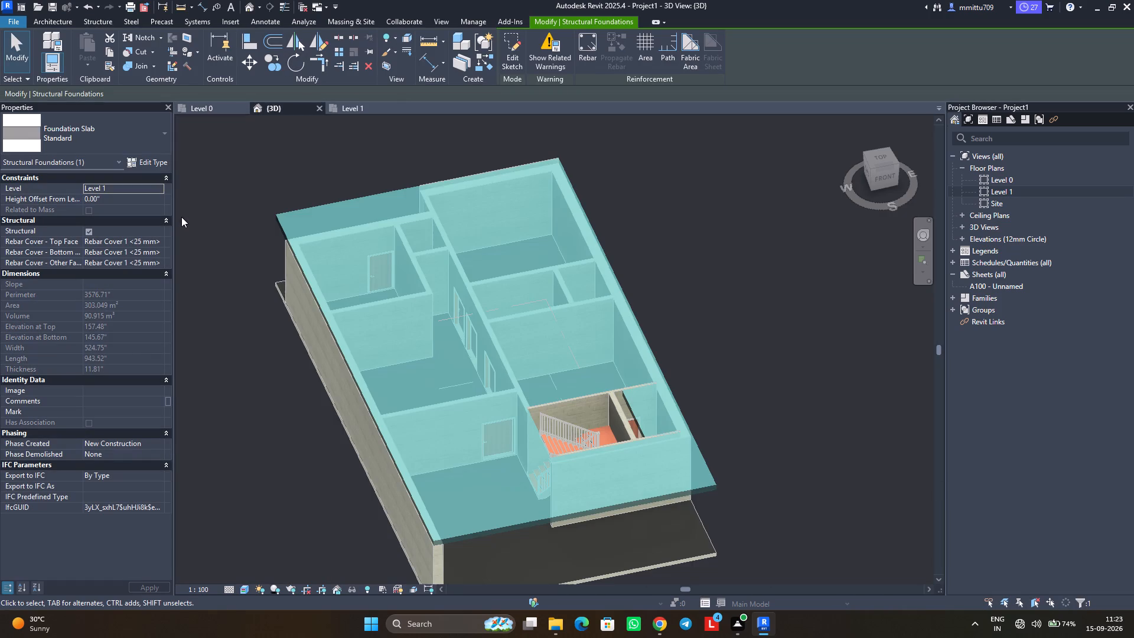
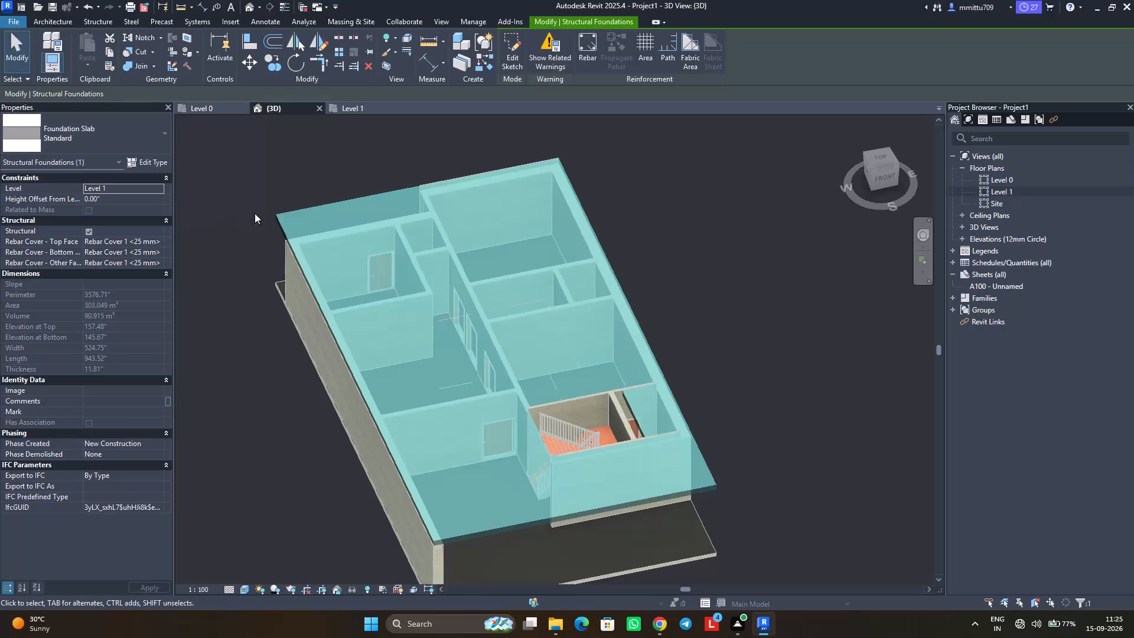
Review the Level 1 plan, the Level 0 plan and the 3D view to check the slab against the house layout.
left_click(247, 211)
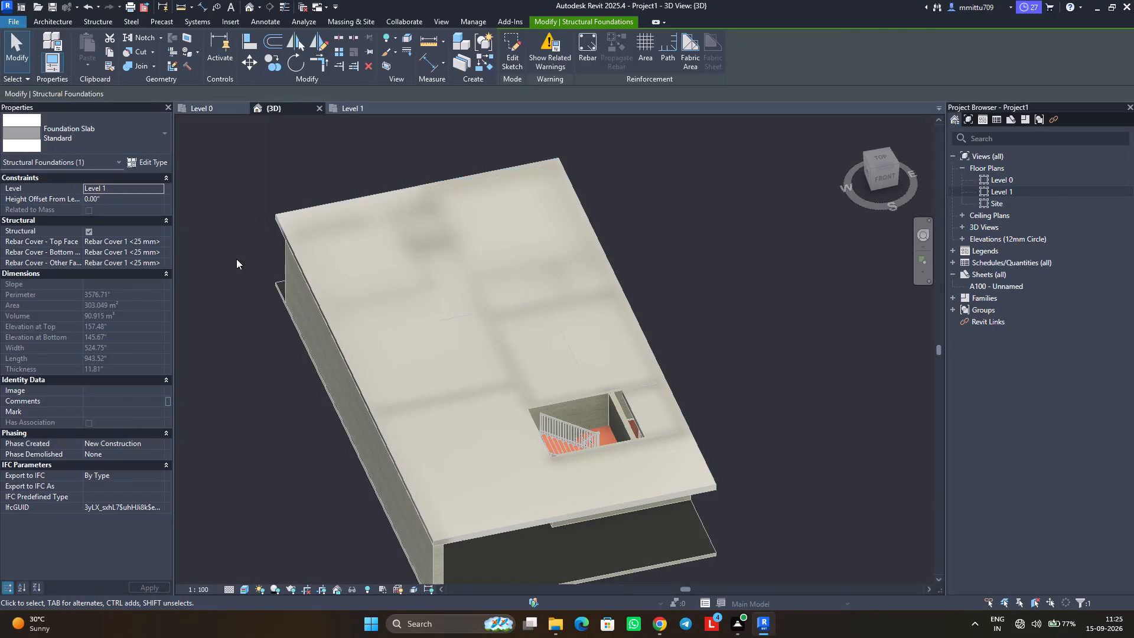
left_click(215, 106)
left_click(297, 108)
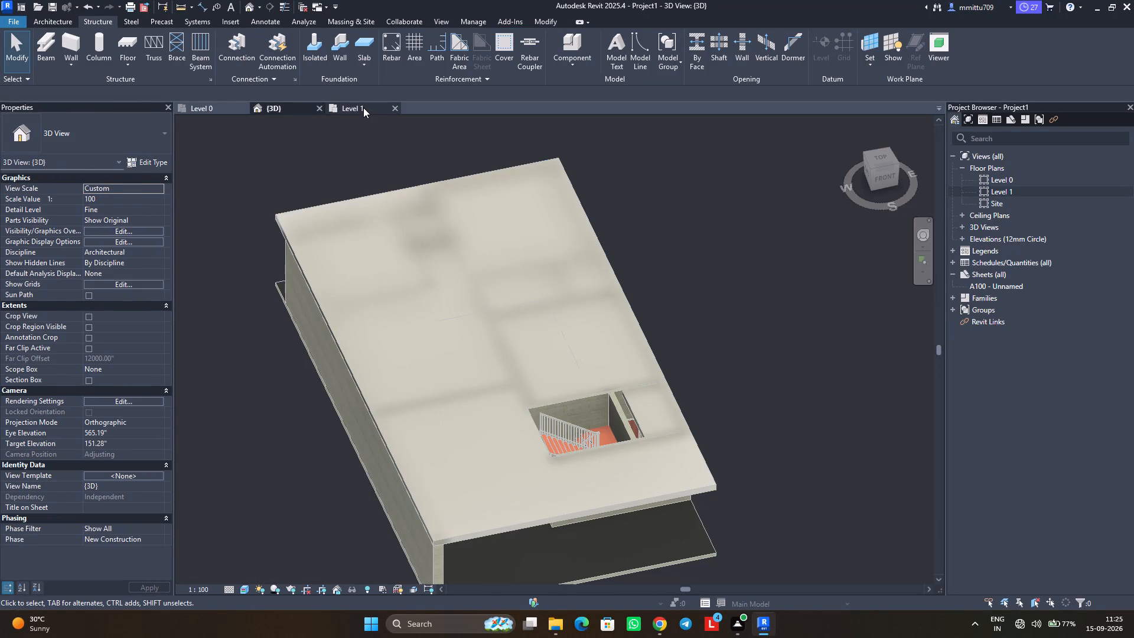
left_click(363, 108)
scroll(337, 288, "down", 1)
scroll(337, 288, "up", 1)
scroll(337, 288, "down", 5)
scroll(338, 288, "up", 1)
scroll(338, 288, "down", 1)
scroll(338, 288, "up", 1)
scroll(338, 288, "down", 1)
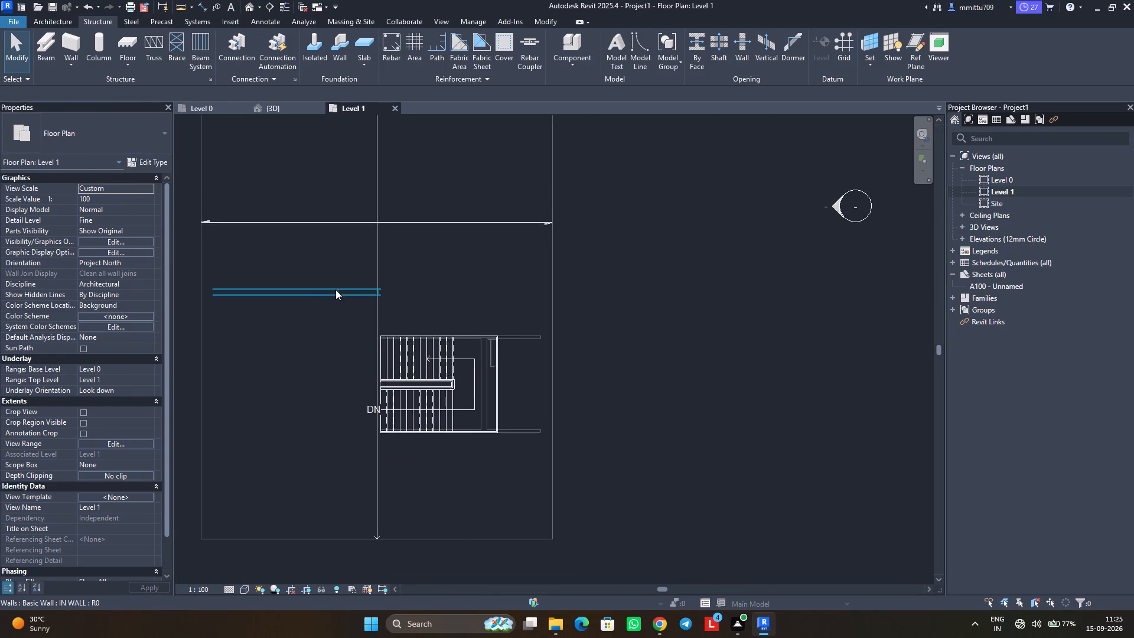
middle_click_drag(326, 288, 382, 351)
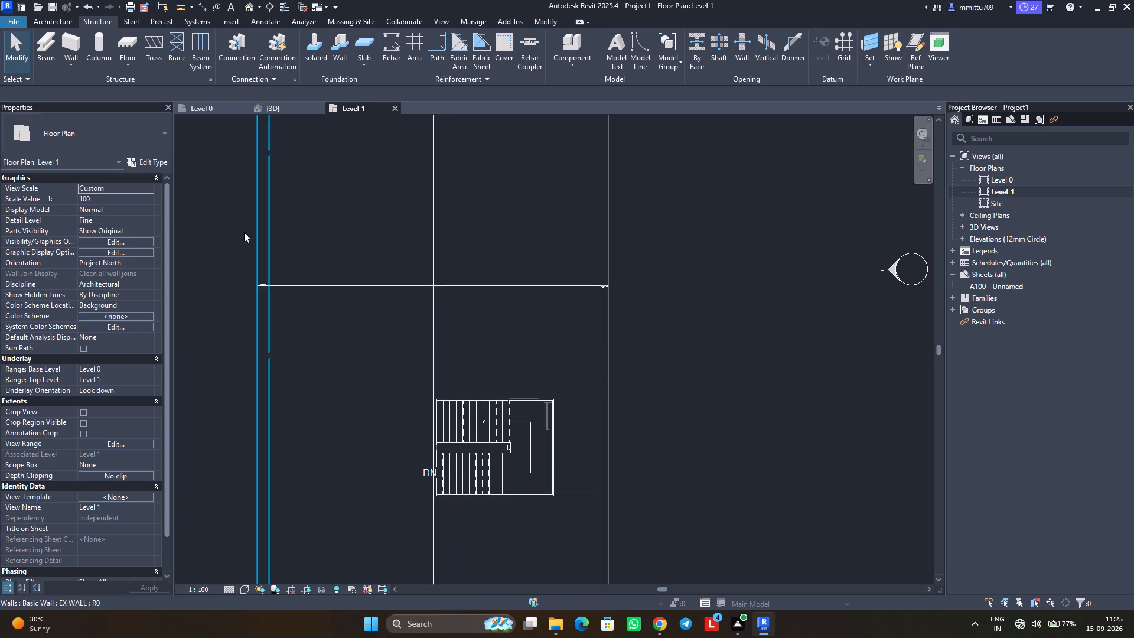
left_click(212, 107)
middle_click_drag(477, 378, 460, 388)
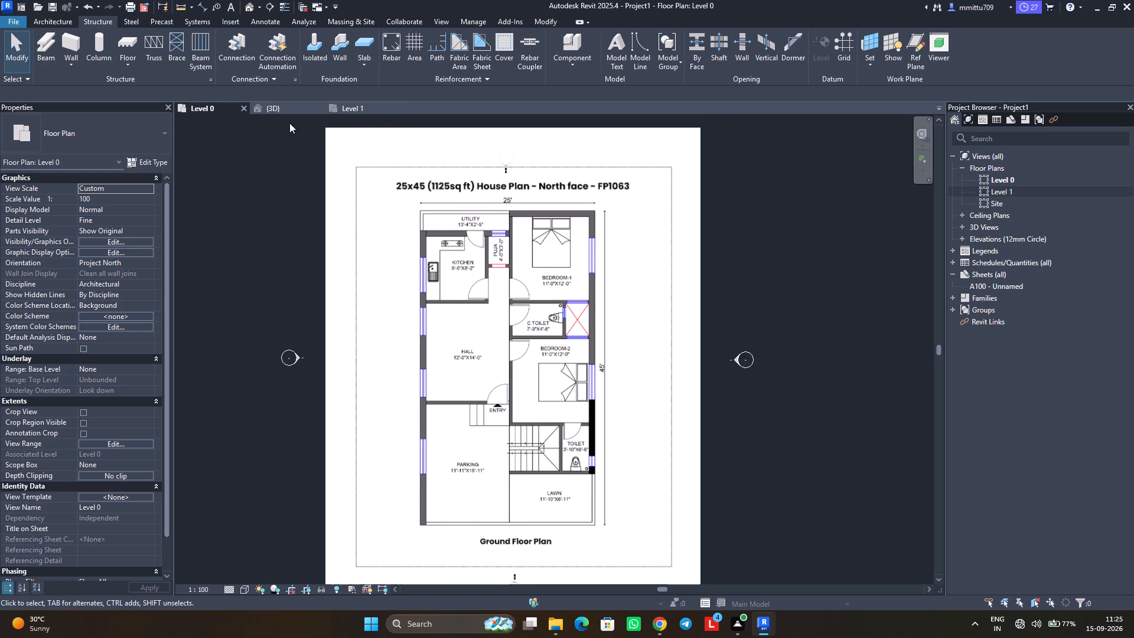
left_click(288, 113)
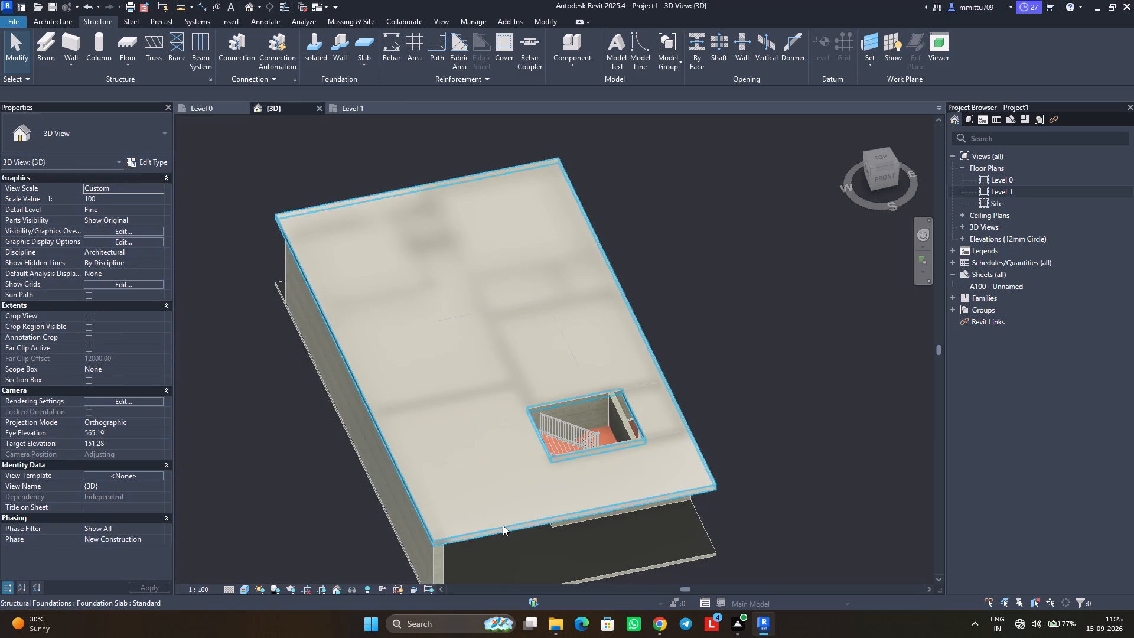
Edit the Level 1 slab's boundary to add a rectangular opening about 70 inches wide over the duct beside C Toilet, attaching the walls below.
left_click(503, 525)
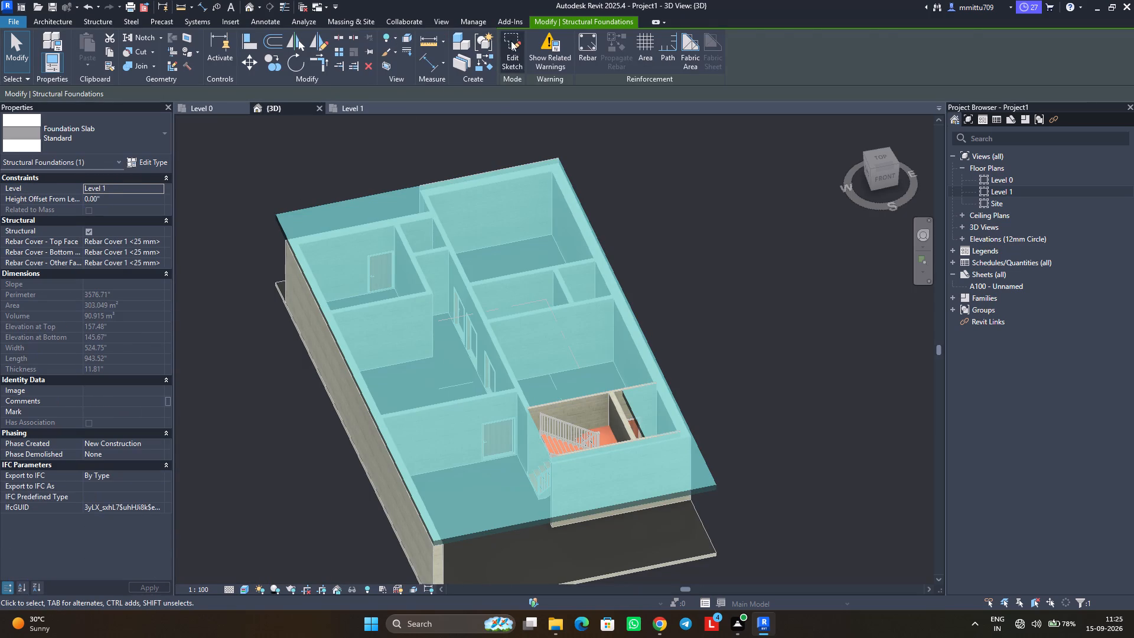
left_click(511, 41)
left_click(217, 108)
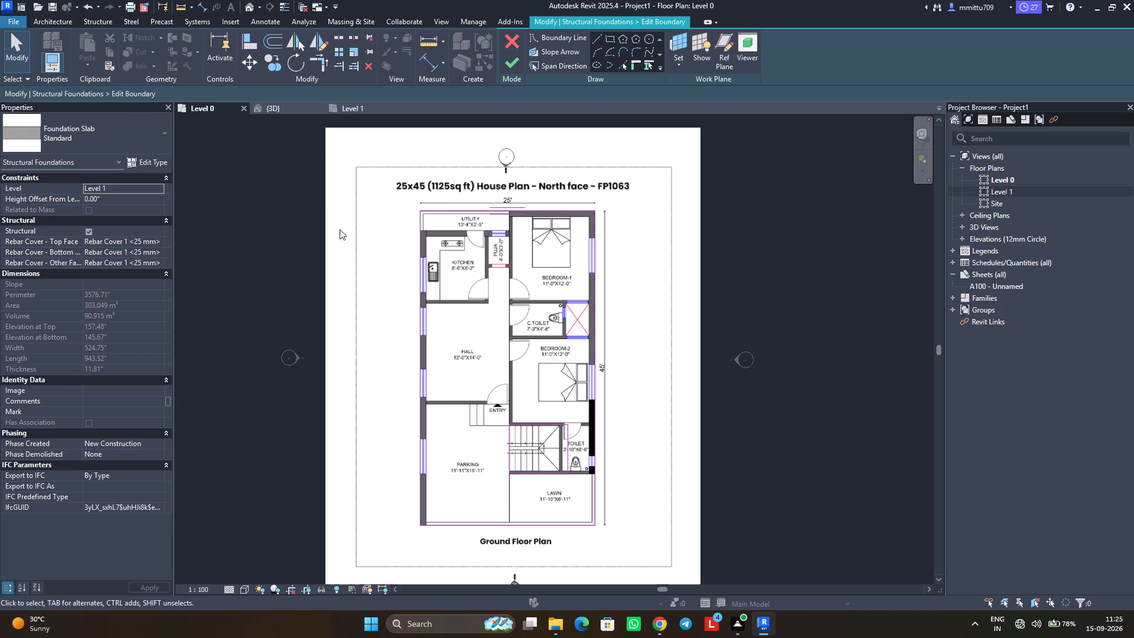
scroll(522, 300, "up", 7)
scroll(558, 320, "down", 2)
scroll(558, 320, "up", 1)
scroll(558, 320, "down", 1)
scroll(558, 320, "up", 2)
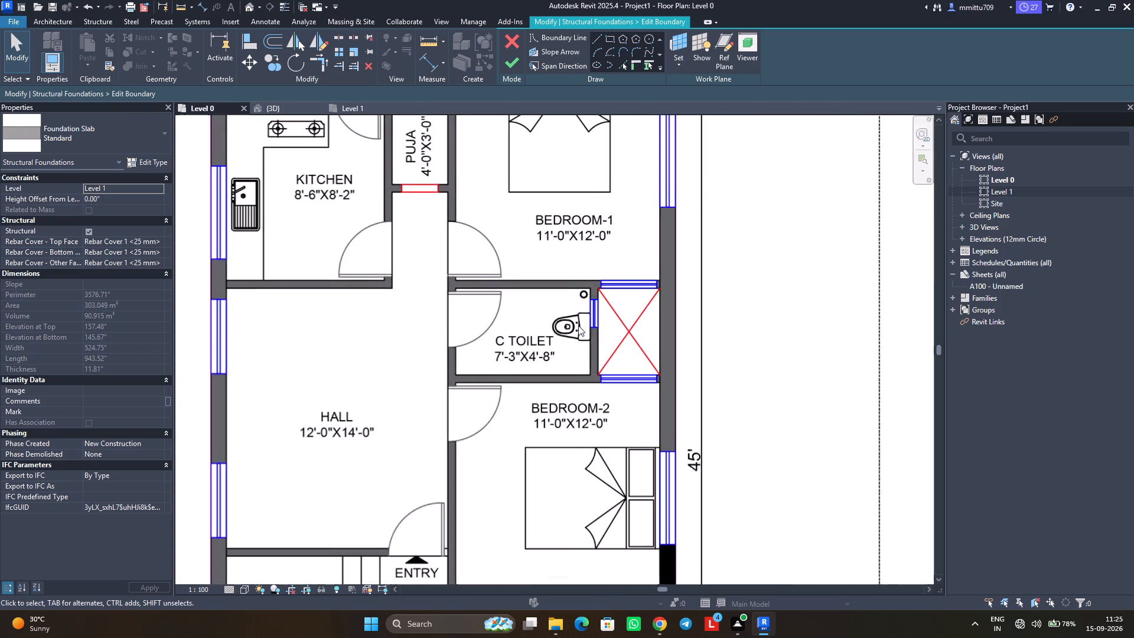
middle_click_drag(578, 325, 512, 345)
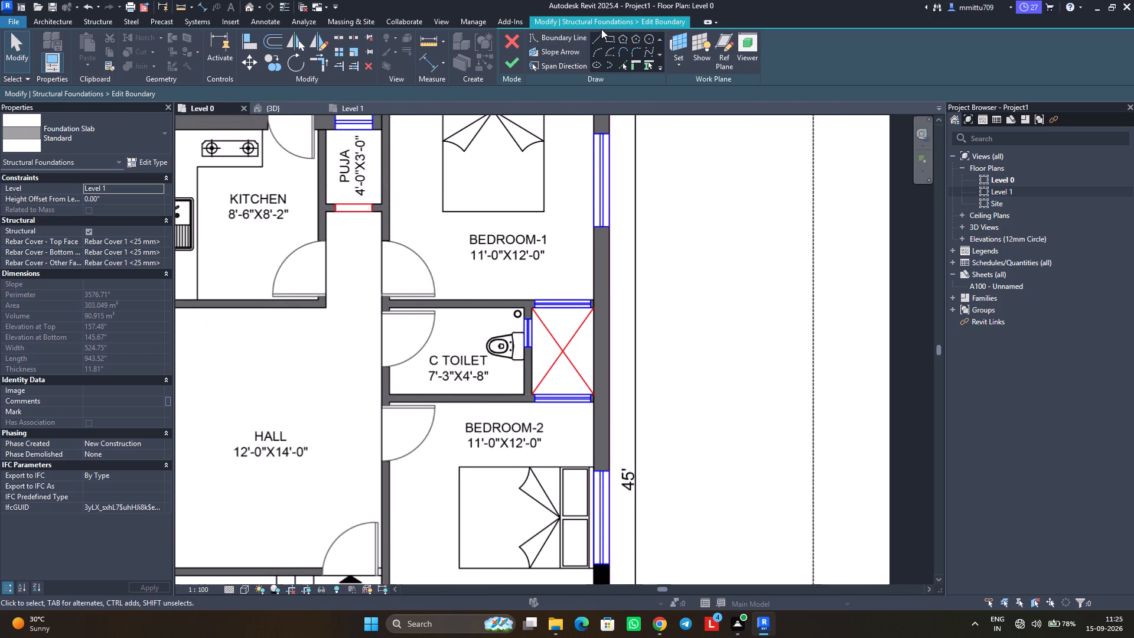
left_click(608, 38)
left_click(530, 307)
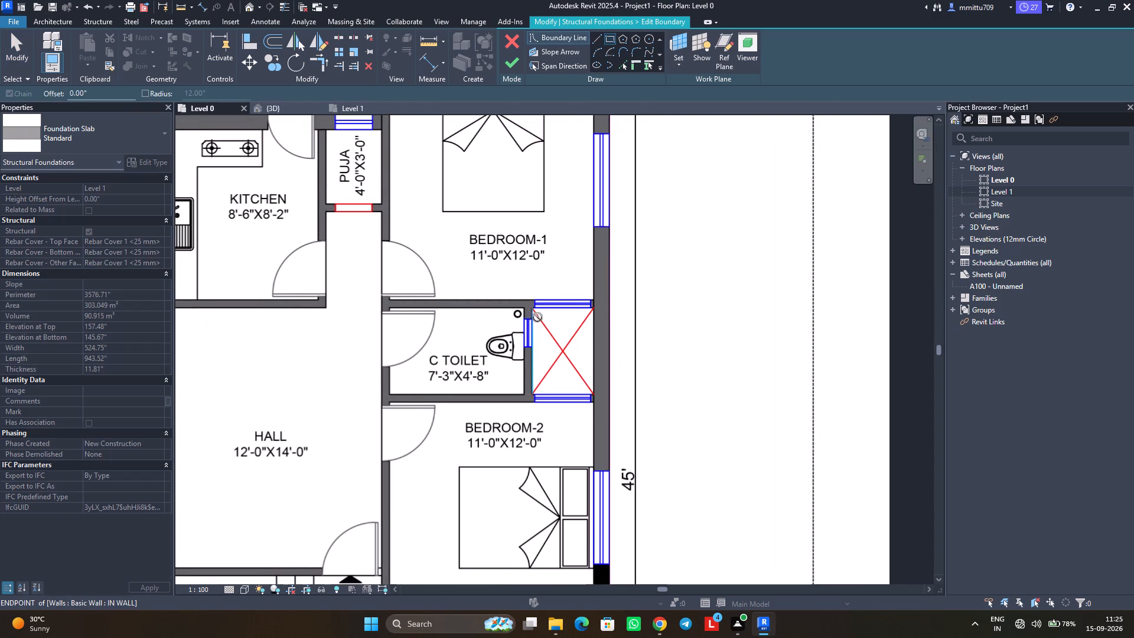
left_click(592, 396)
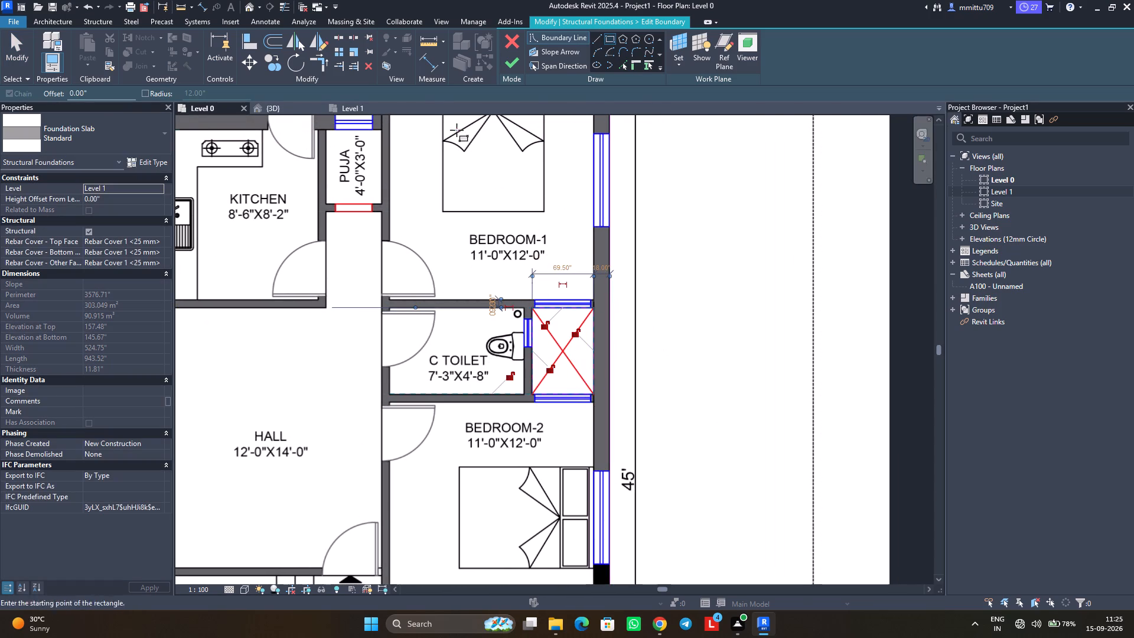
left_click(509, 57)
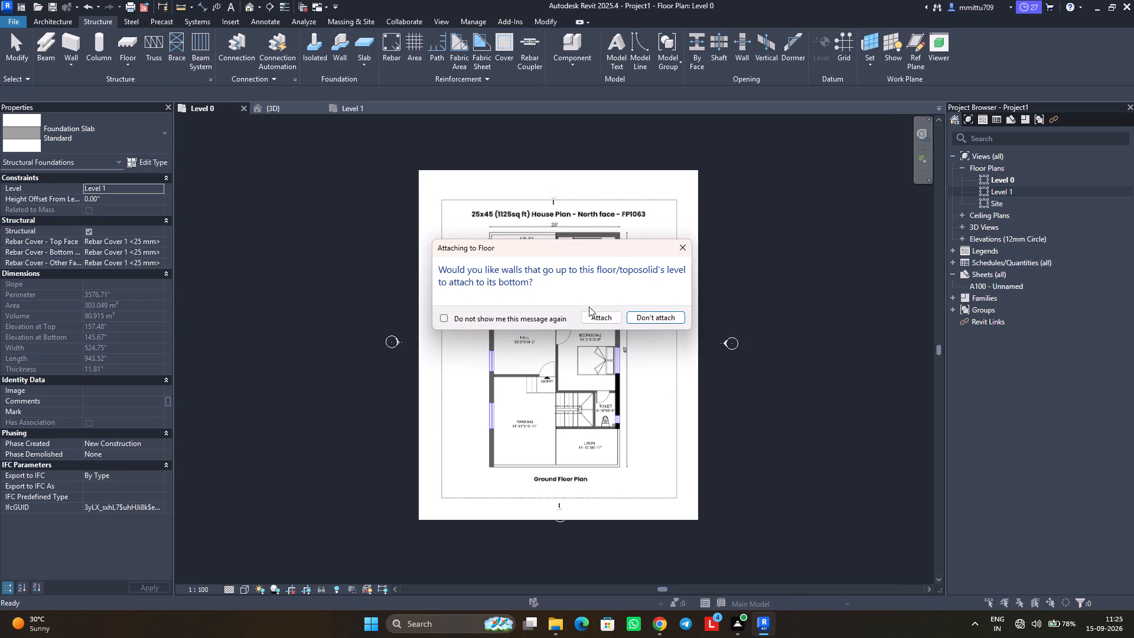
left_click(602, 324)
left_click(601, 315)
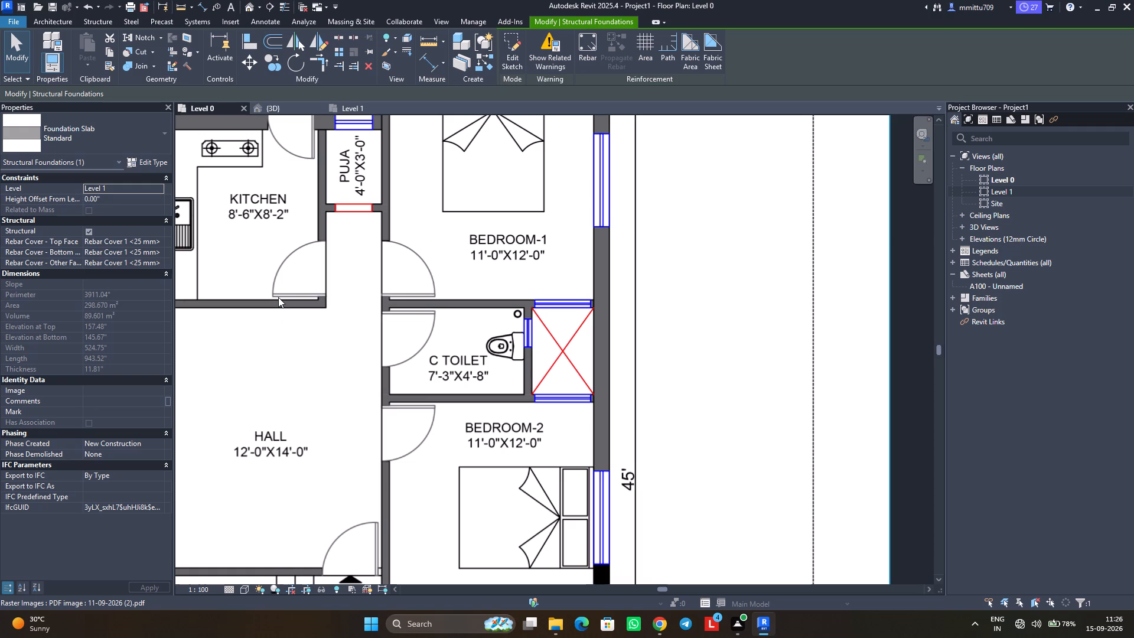
Examine the Level 1 slab's duct and staircase openings from several angles in the 3D view.
left_click(268, 108)
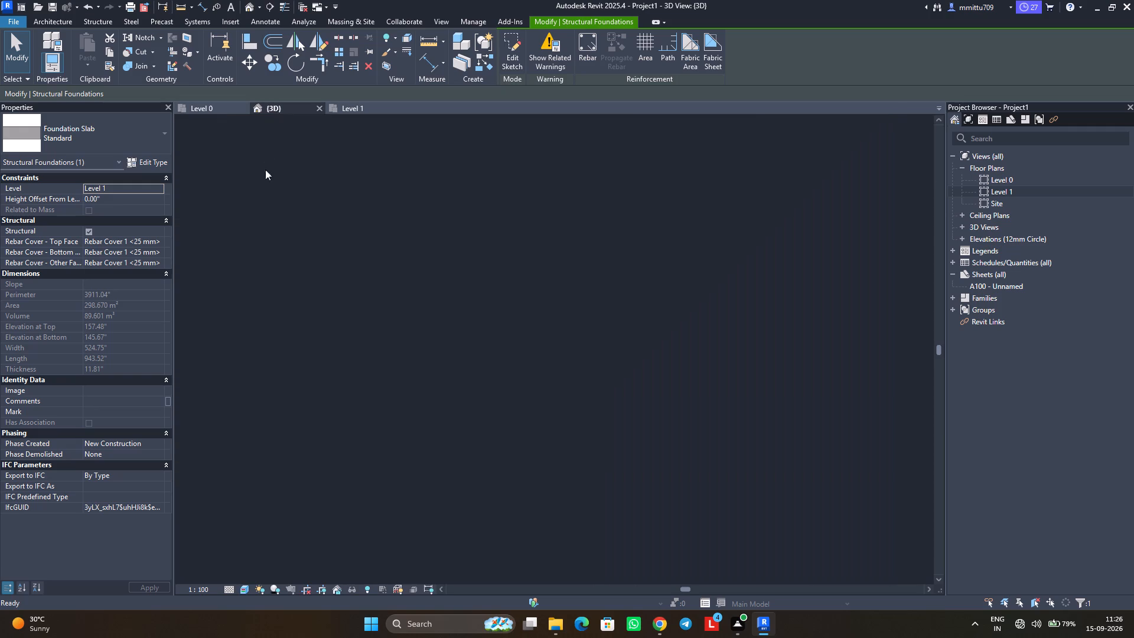
key("Escape")
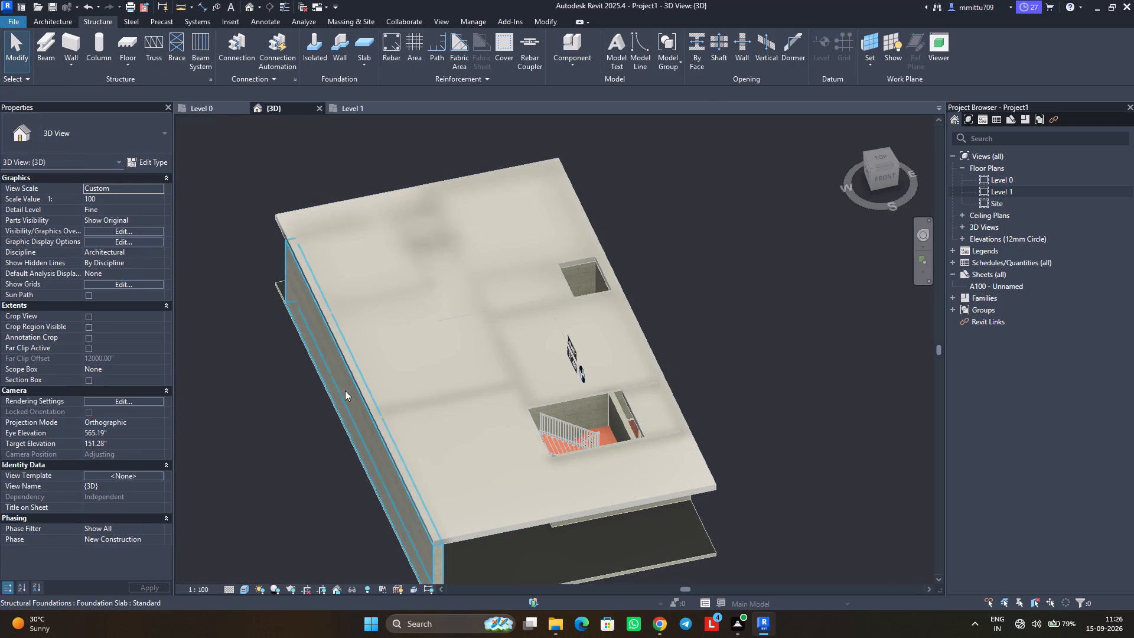
middle_click_drag(305, 376, 375, 318, "shift")
middle_click_drag(469, 506, 430, 419, "shift")
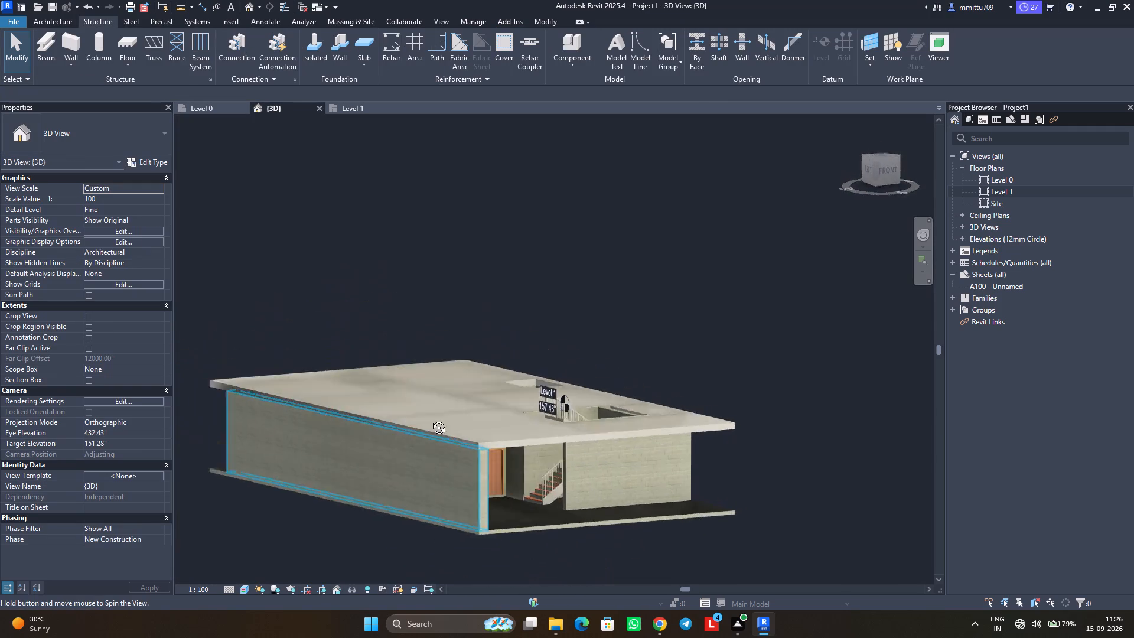
middle_click_drag(430, 419, 361, 395, "shift")
middle_click_drag(423, 442, 384, 544, "shift")
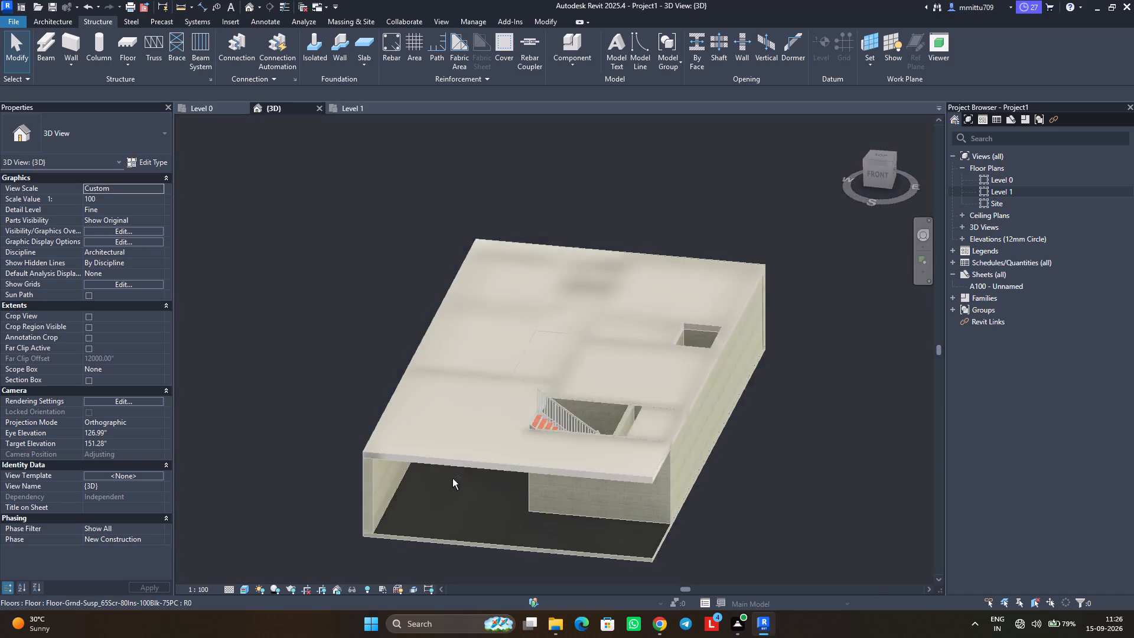
middle_click_drag(451, 479, 596, 471, "shift")
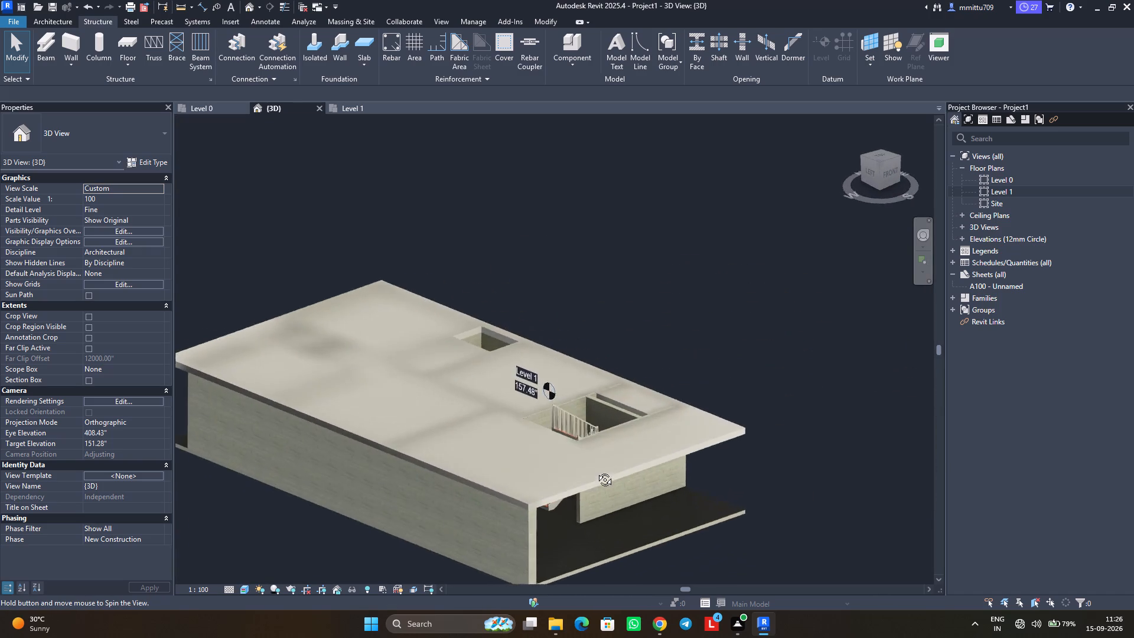
middle_click_drag(596, 471, 529, 490, "shift")
middle_click_drag(552, 454, 517, 530, "shift")
Edit the slab's boundary to move the stair opening's toilet-side edge about 16 inches inward to the partition wall's face, unjoining the conflicting elements.
left_click(601, 517)
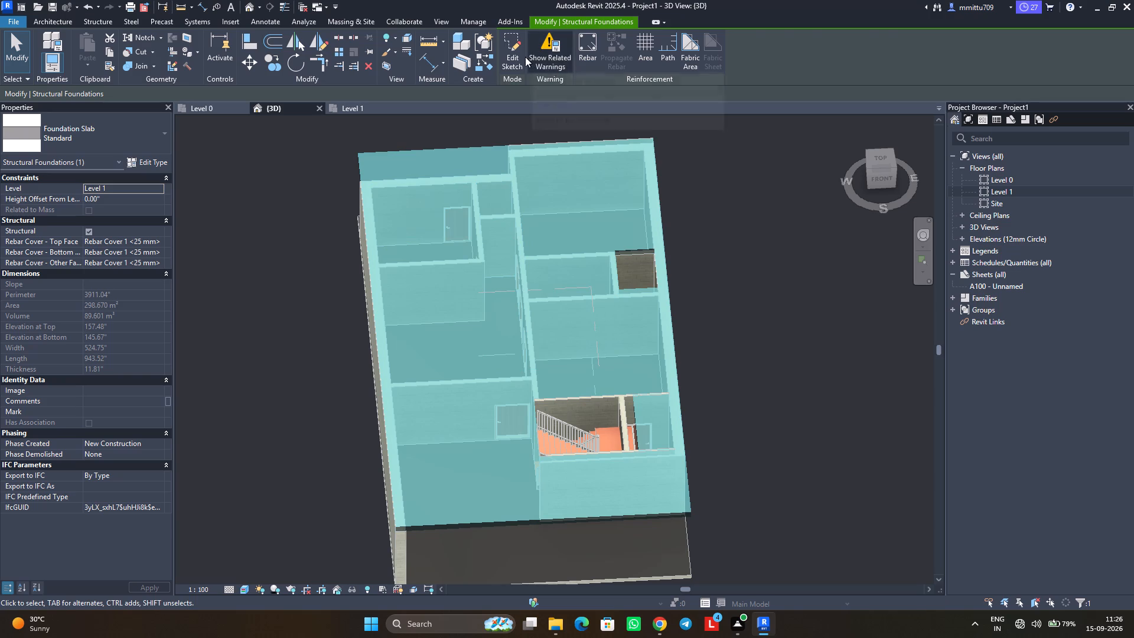
left_click(522, 56)
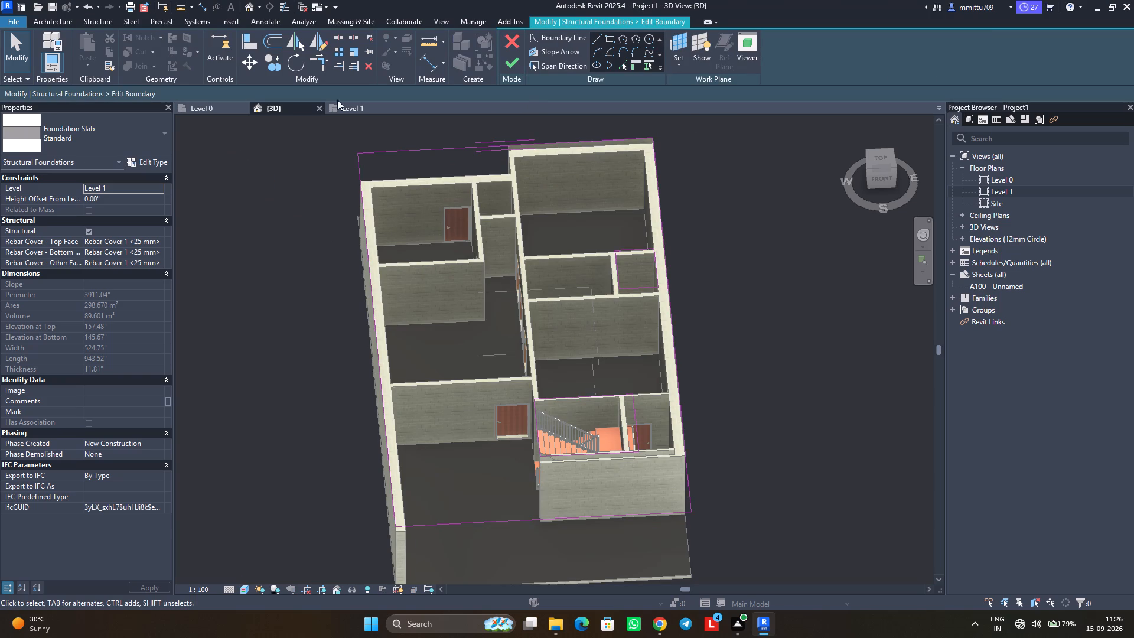
left_click(882, 159)
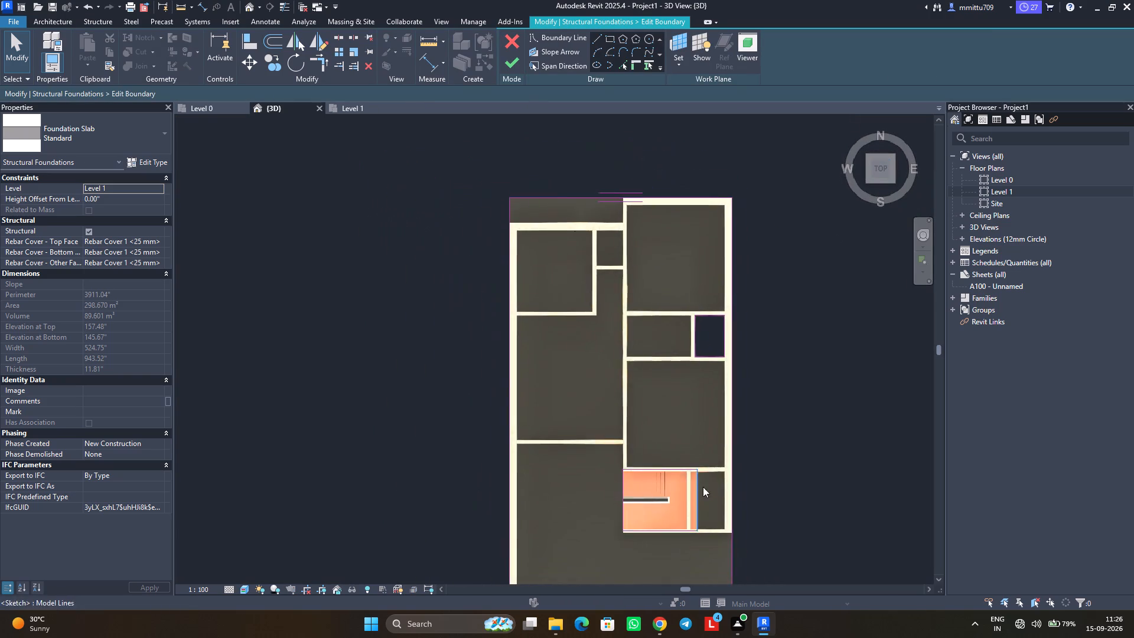
scroll(663, 475, "up", 2)
scroll(660, 474, "down", 1)
scroll(649, 471, "up", 1)
scroll(645, 470, "down", 1)
scroll(639, 467, "up", 1)
scroll(609, 452, "down", 1)
scroll(609, 452, "up", 5)
scroll(611, 448, "down", 1)
scroll(611, 448, "up", 7)
scroll(614, 445, "down", 1)
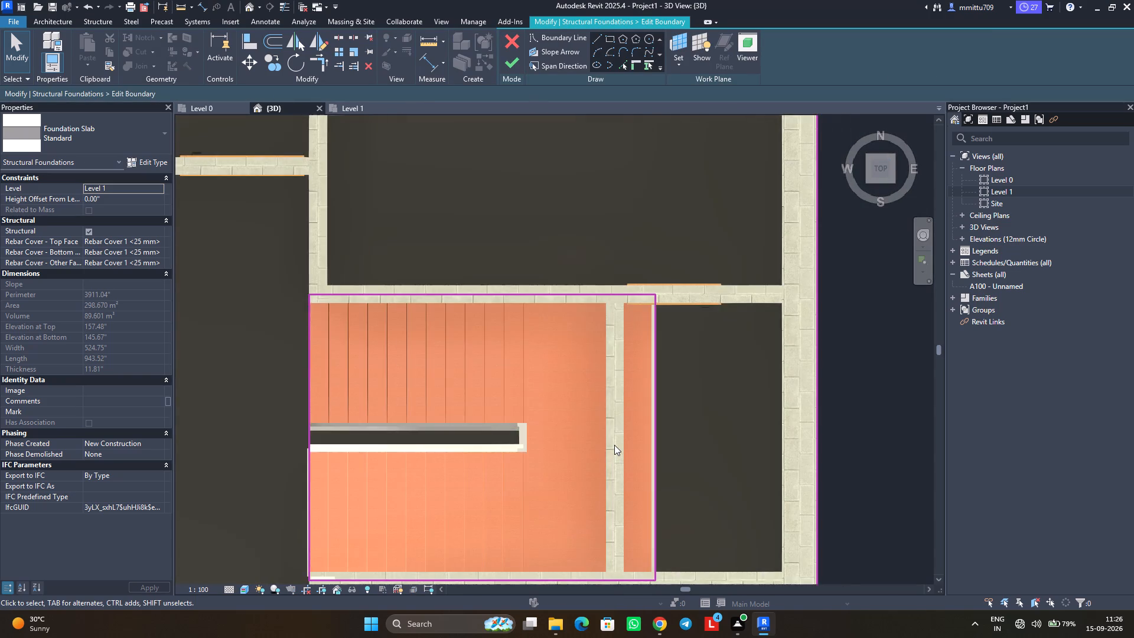
middle_click_drag(612, 435, 595, 371)
left_click(637, 383)
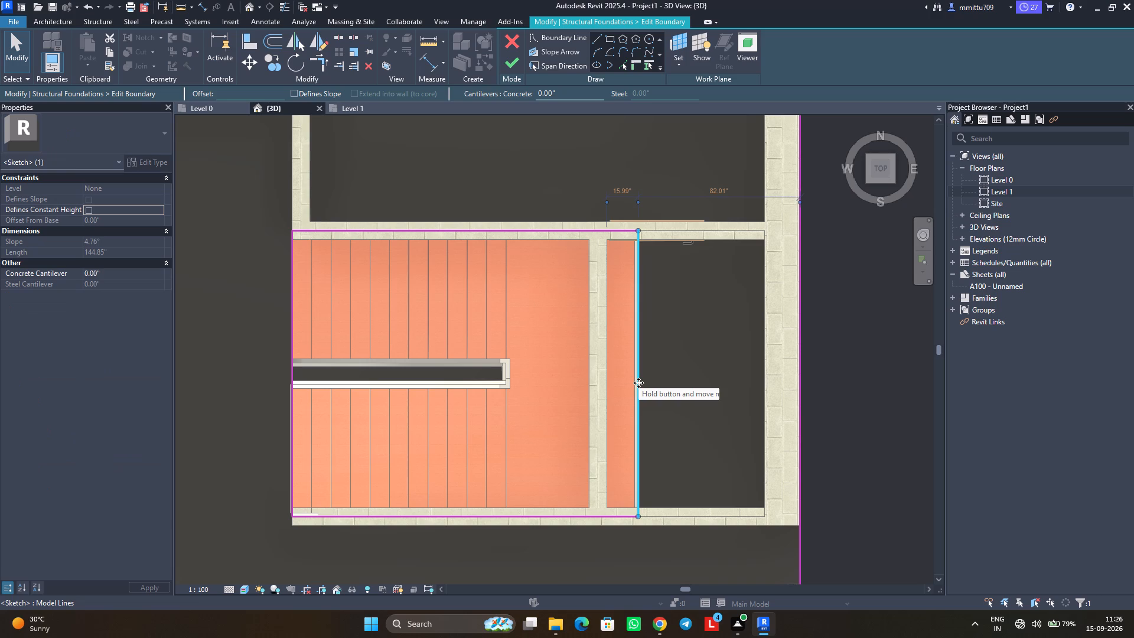
key("Left")
key("Left")
key("Left")
key("Left")
key("Left")
key("Left")
key("Left")
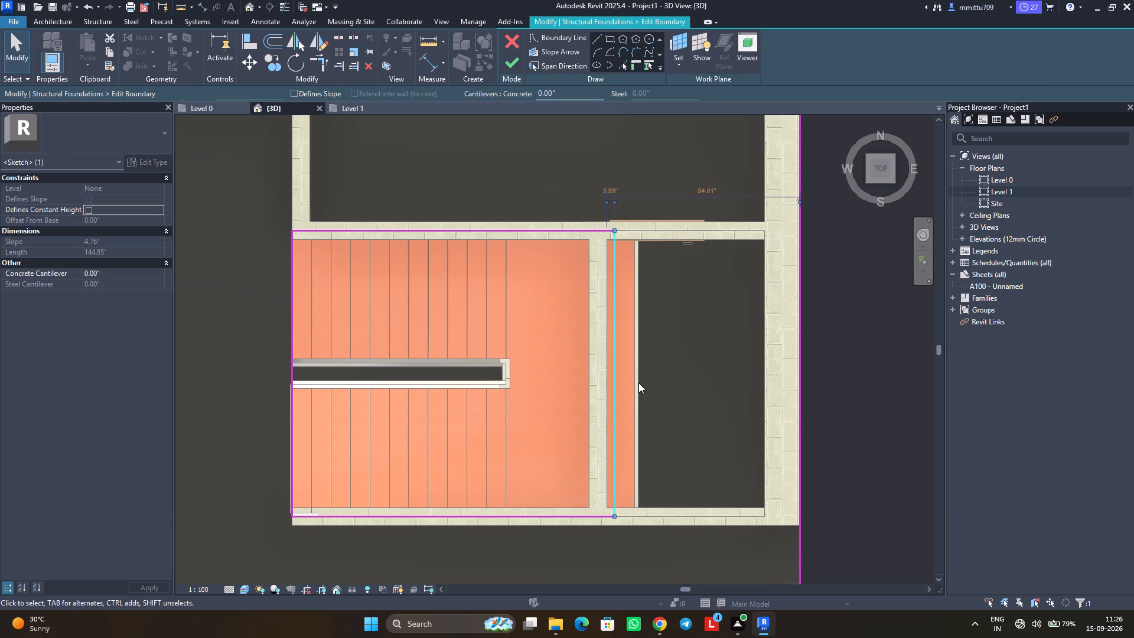
key("Left")
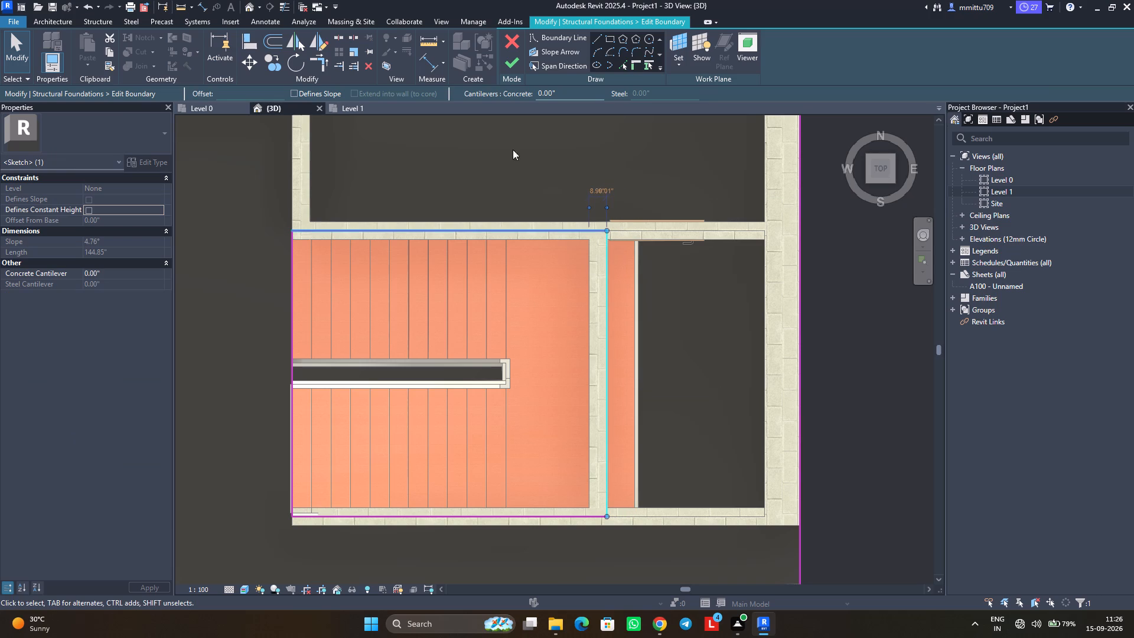
left_click(509, 60)
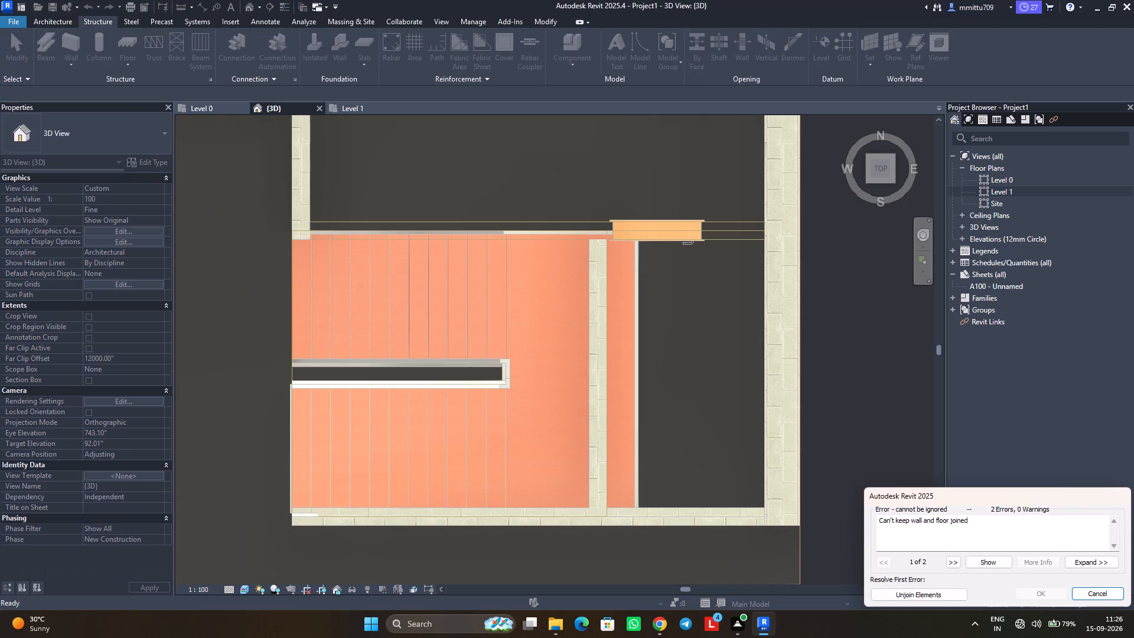
left_click(932, 591)
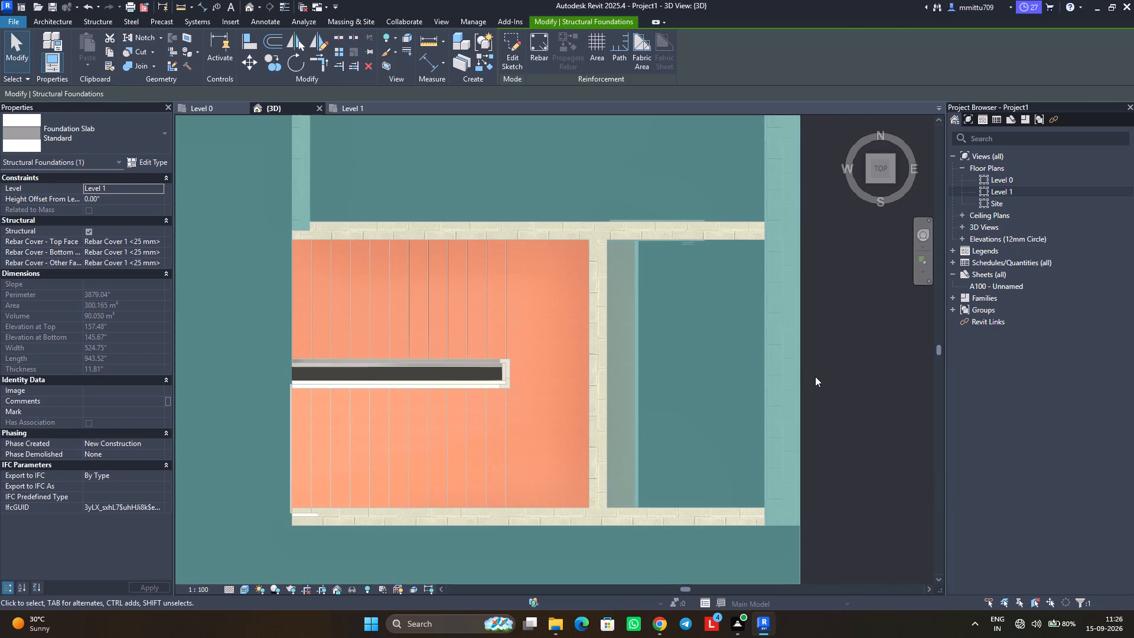
left_click(833, 375)
Edit the U-shaped stair to shorten its landing, pulling the outer edge inward to about the partition wall's toilet-side face.
middle_click_drag(451, 450, 461, 421)
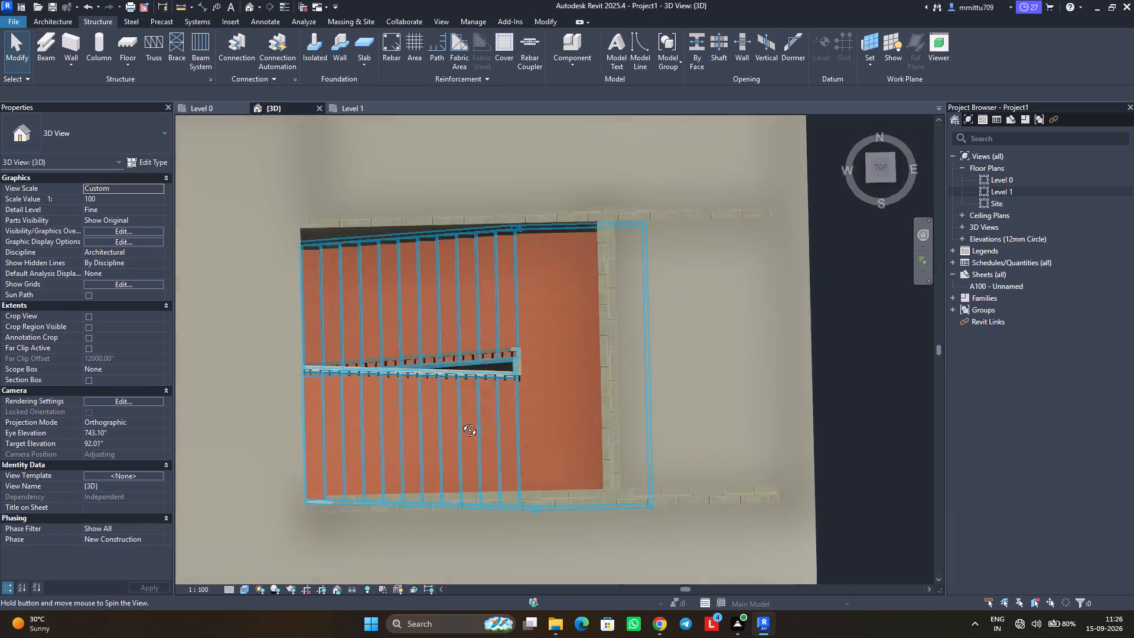
middle_click_drag(461, 421, 496, 354)
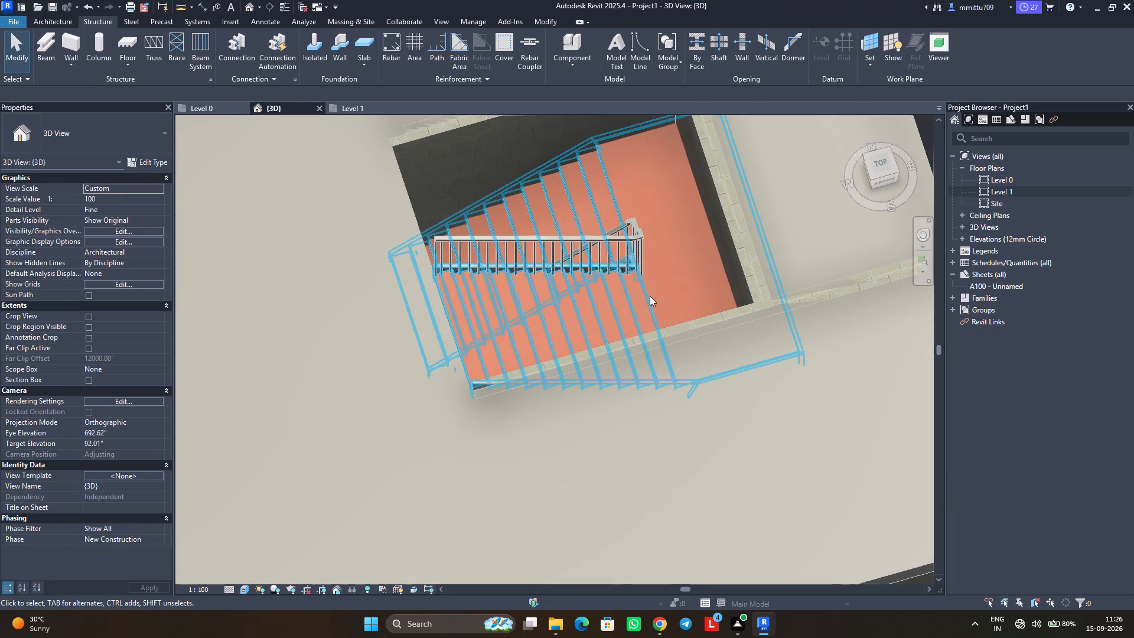
left_click(650, 295)
left_click(516, 58)
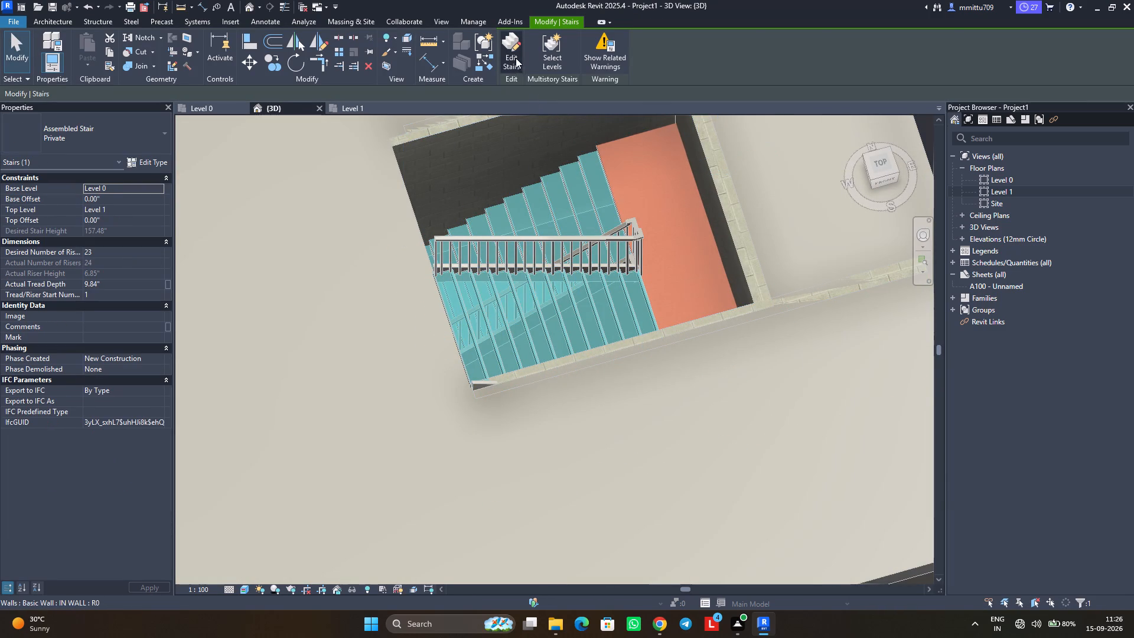
left_click(884, 160)
scroll(551, 347, "up", 3)
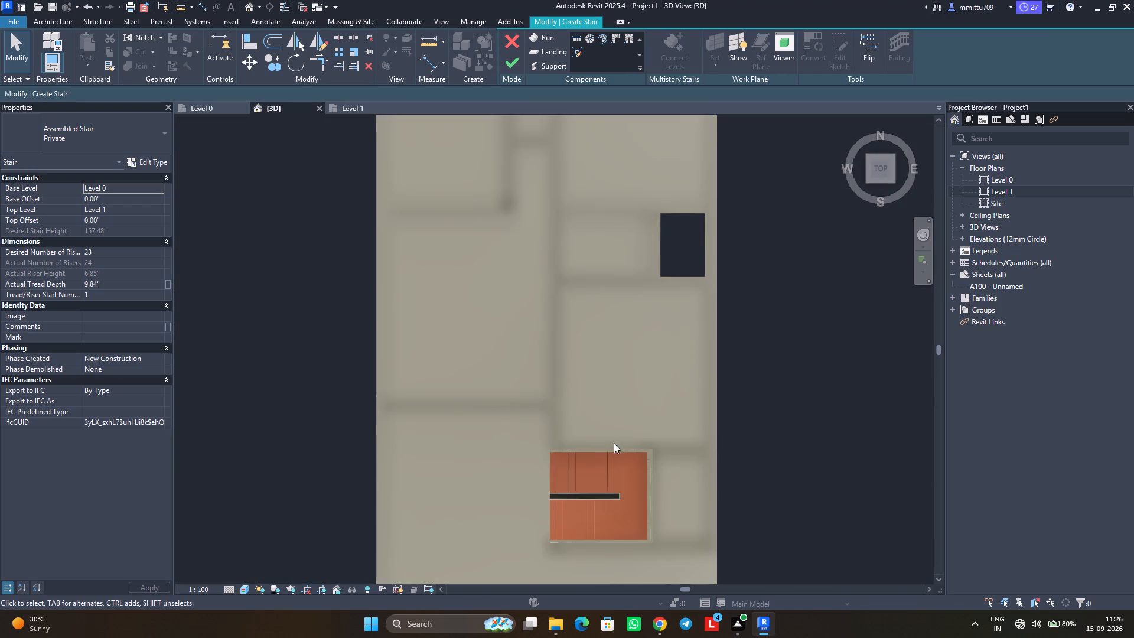
scroll(650, 496, "up", 2)
scroll(650, 496, "down", 1)
scroll(650, 496, "up", 3)
scroll(649, 497, "down", 1)
scroll(649, 497, "up", 6)
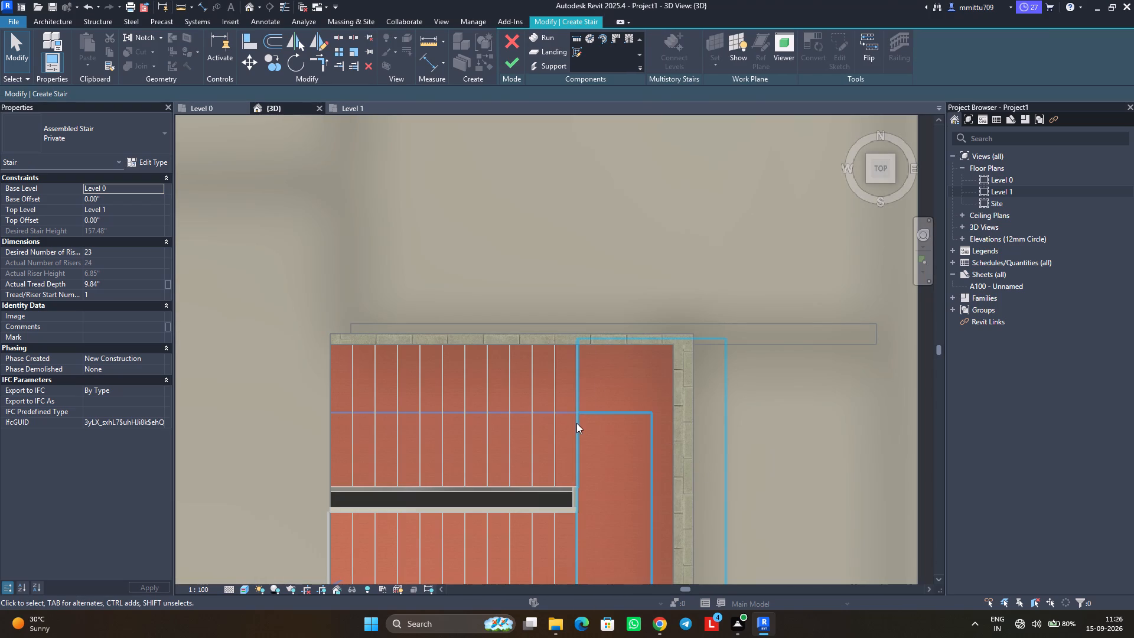
scroll(576, 429, "down", 1)
middle_click_drag(576, 429, 503, 316)
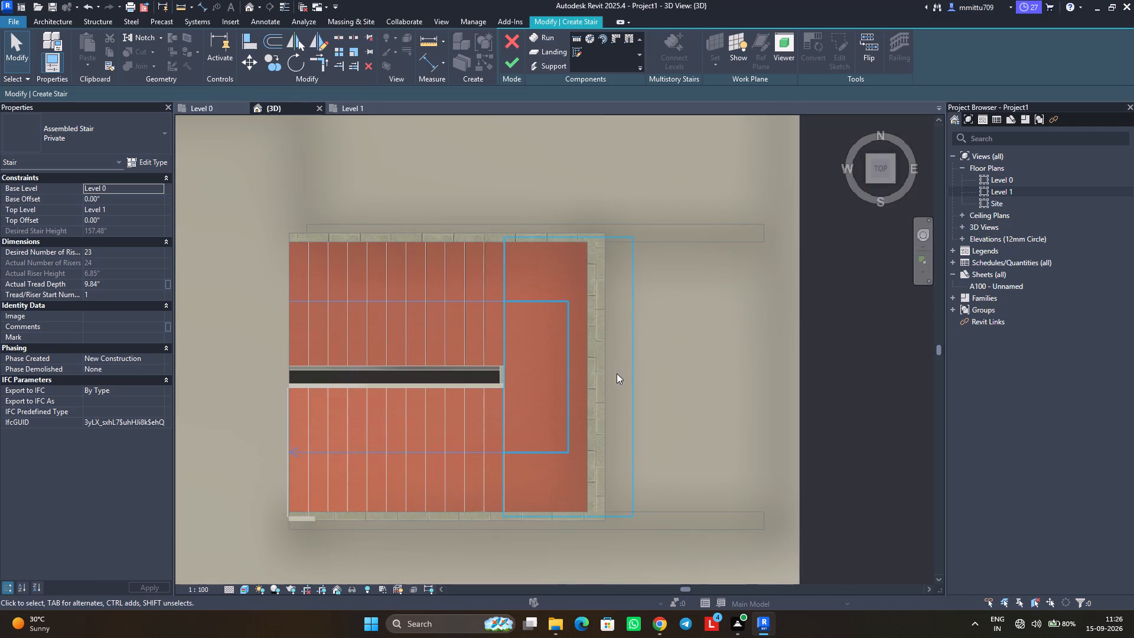
left_click(502, 346)
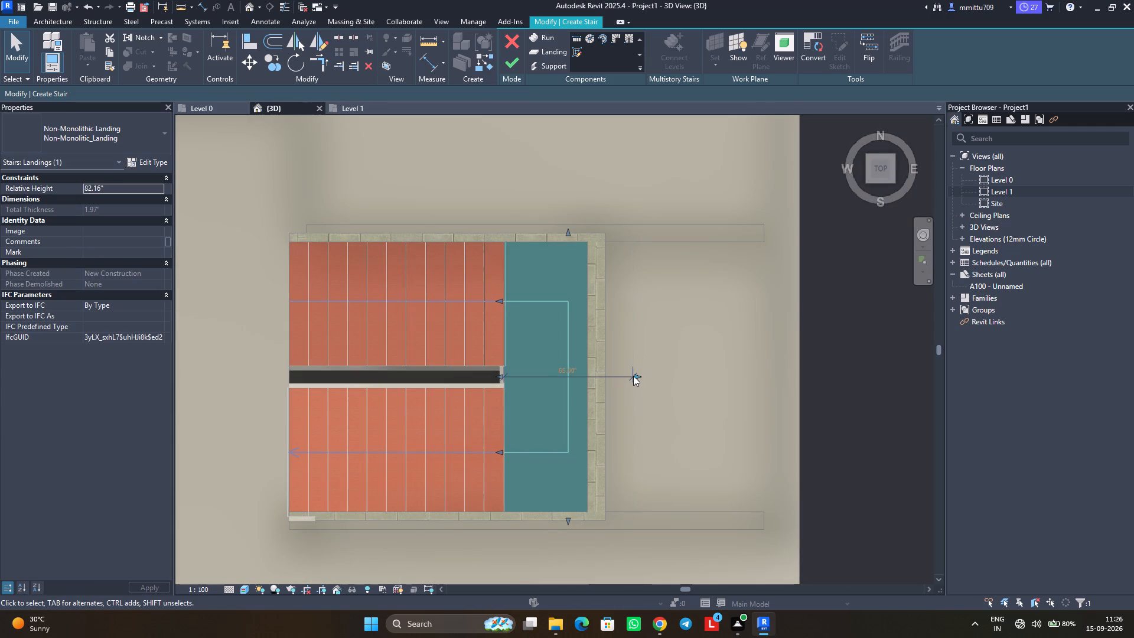
left_click_drag(633, 376, 608, 373)
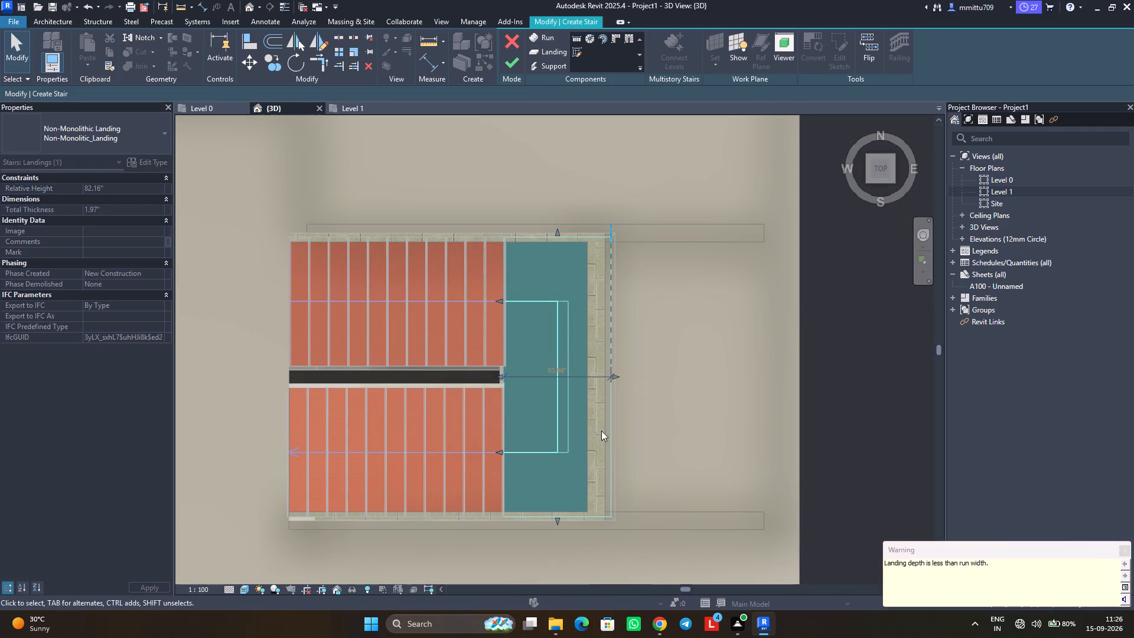
left_click(834, 366)
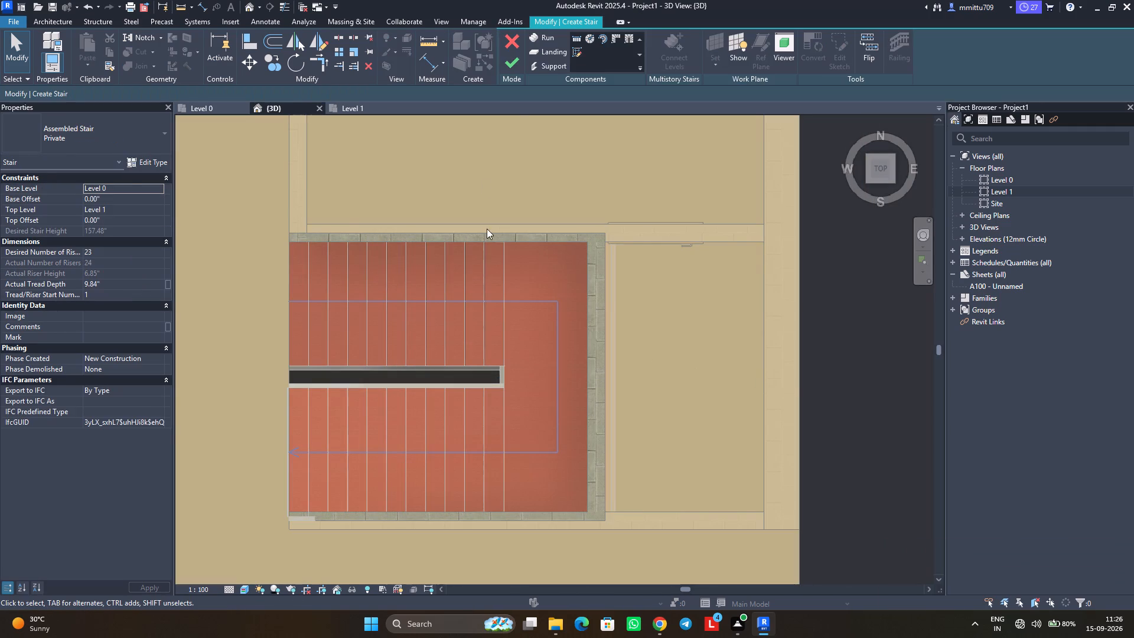
left_click(510, 69)
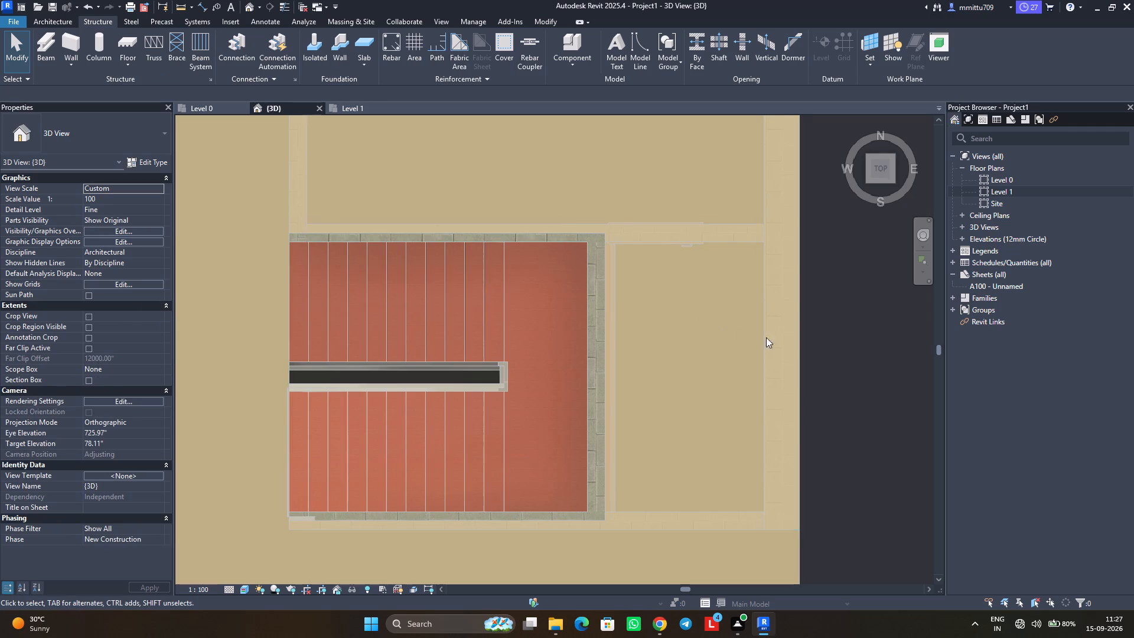
left_click(835, 355)
Examine the staircase, the Level 1 slab's stair and duct openings, and the house exterior from several angles in 3D.
middle_click_drag(495, 418, 530, 291)
key("Escape")
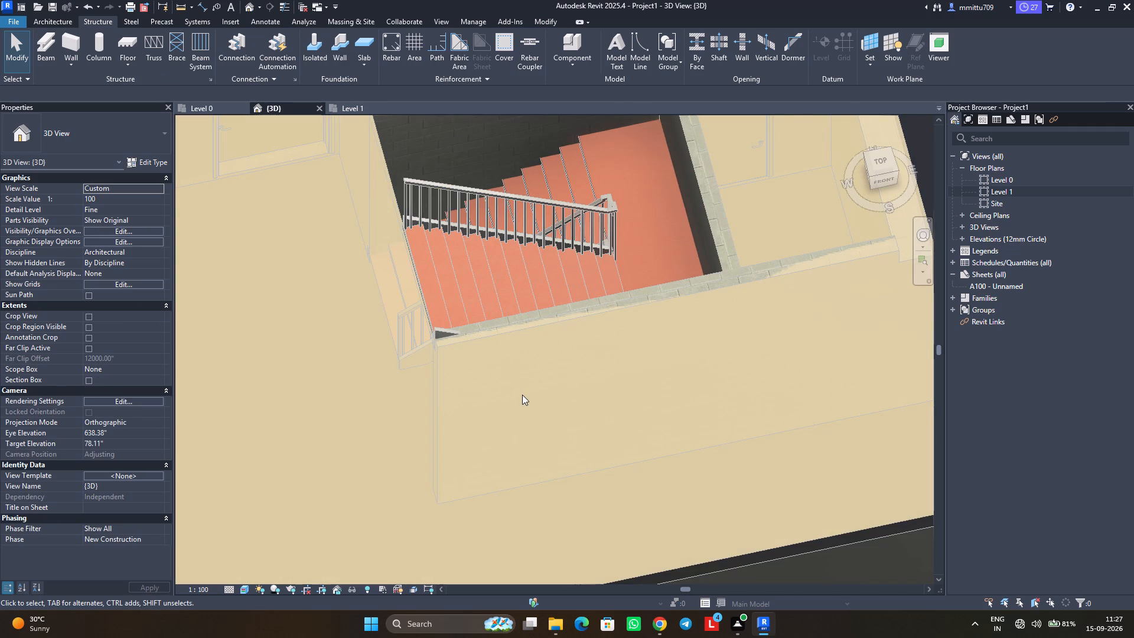
scroll(522, 390, "down", 5)
scroll(522, 385, "up", 1)
scroll(522, 385, "down", 6)
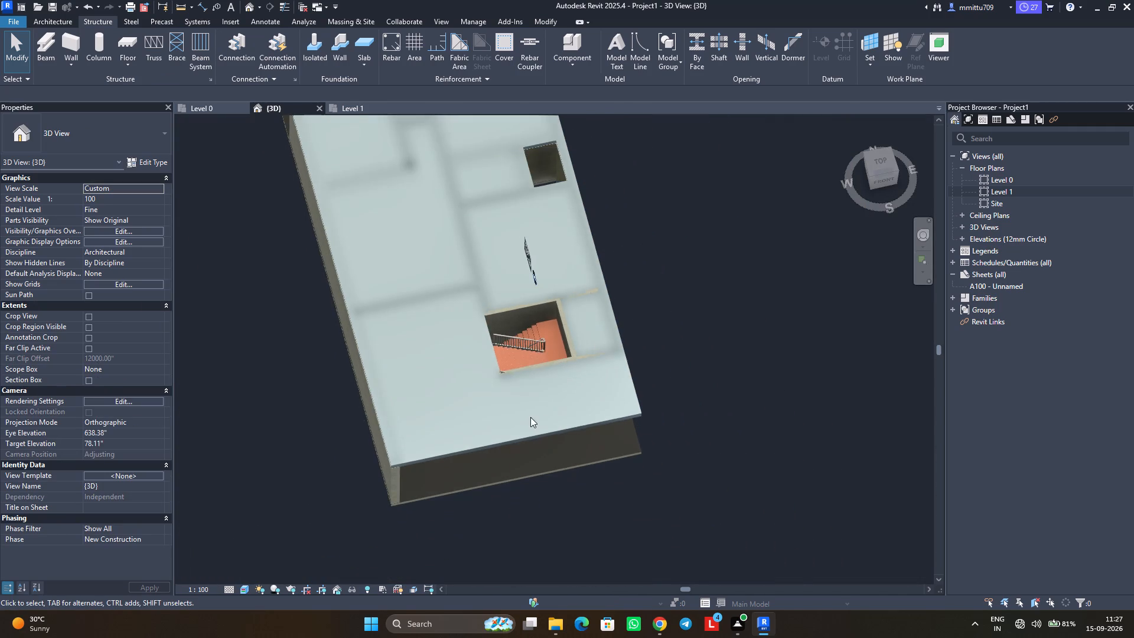
scroll(524, 392, "up", 3)
middle_click_drag(540, 386, 522, 452)
left_click(741, 353)
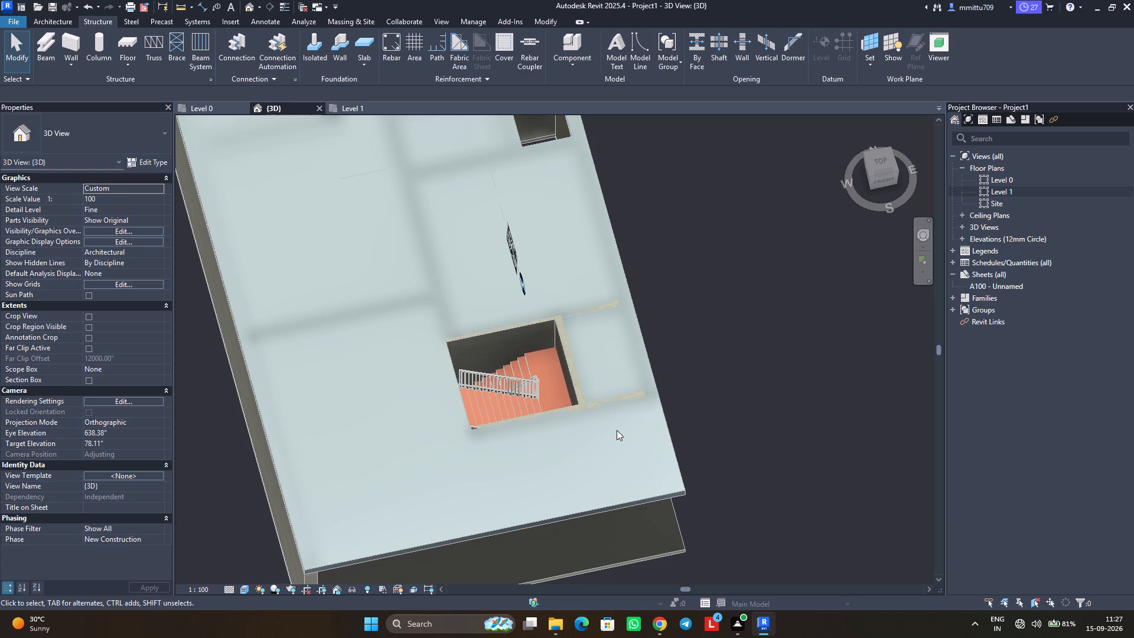
left_click(671, 444)
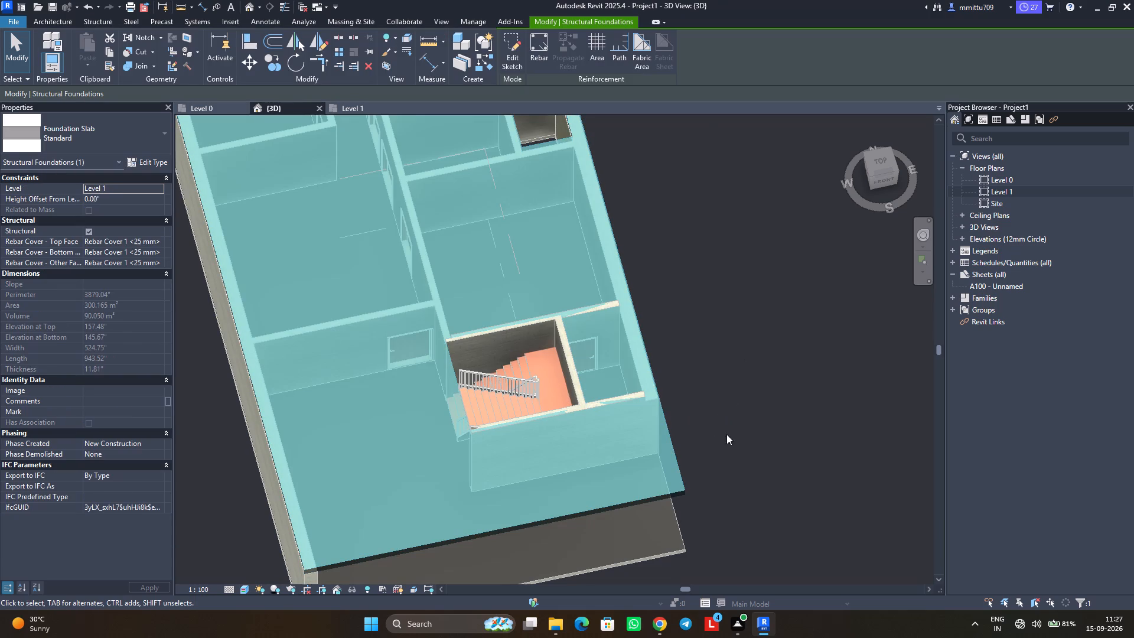
left_click(754, 365)
middle_click_drag(558, 502, 539, 454)
scroll(556, 500, "down", 1)
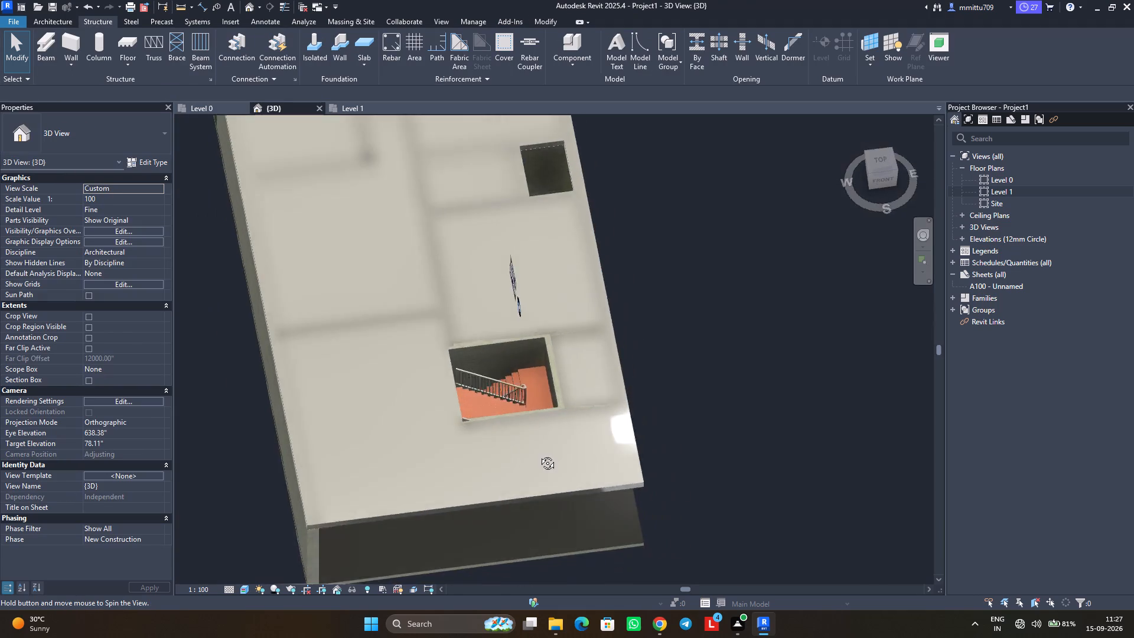
middle_click_drag(539, 454, 495, 259)
middle_click_drag(491, 418, 647, 445, "shift")
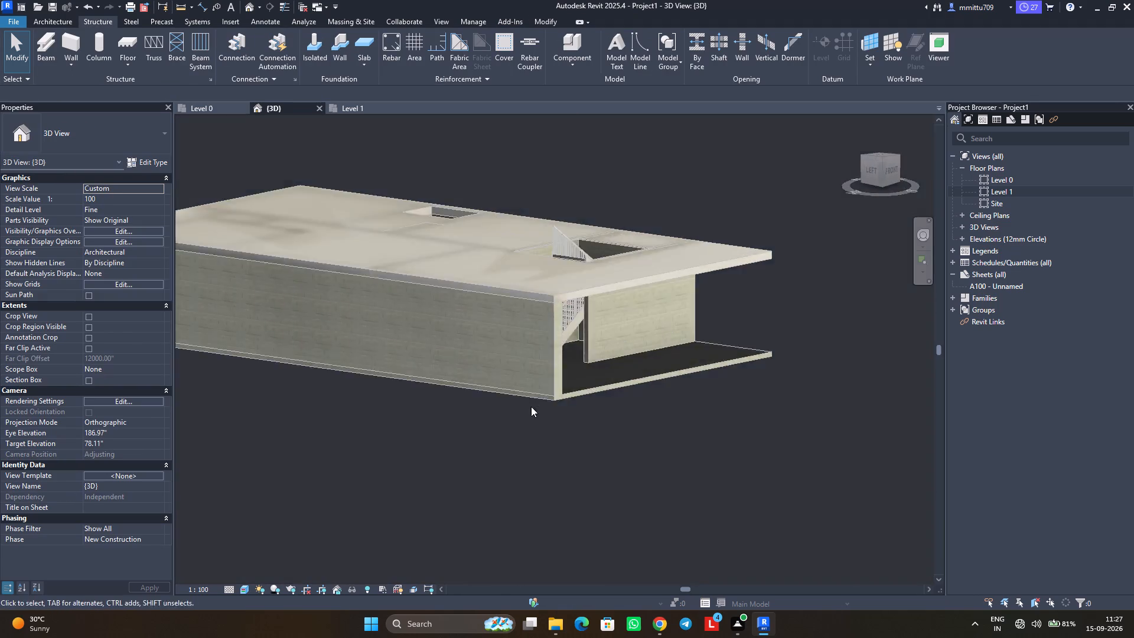
middle_click_drag(532, 407, 627, 540, "shift")
middle_click_drag(551, 377, 514, 437, "shift")
middle_click_drag(620, 457, 547, 474, "shift")
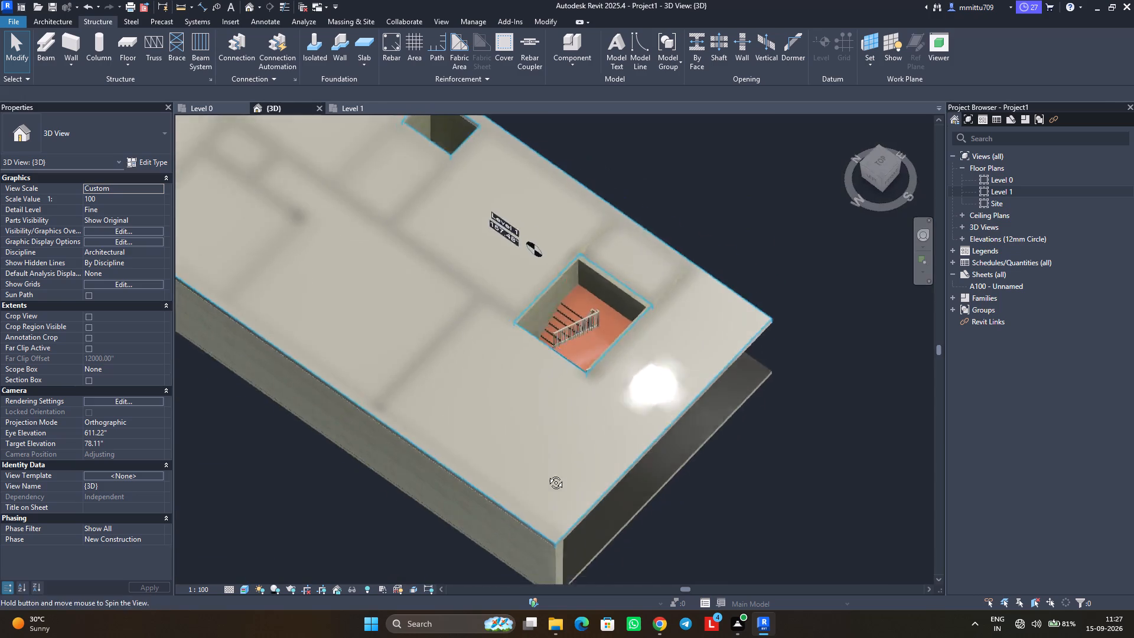
middle_click_drag(547, 474, 546, 474, "shift")
middle_click_drag(624, 409, 562, 415, "shift")
scroll(798, 632, "down", 1, "shift")
middle_click_drag(791, 627, 741, 552, "shift")
scroll(735, 545, "up", 1)
middle_click_drag(729, 538, 677, 460)
middle_click_drag(562, 474, 633, 420)
middle_click_drag(636, 422, 623, 529)
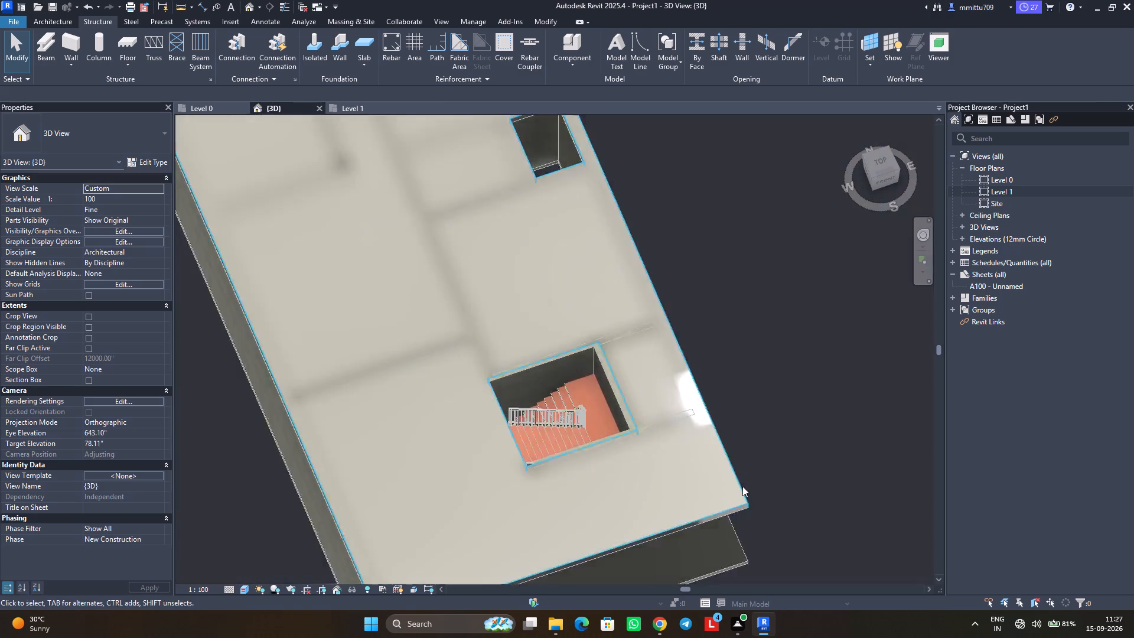
middle_click_drag(742, 486, 646, 308)
scroll(689, 398, "up", 1, "shift")
middle_click_drag(575, 423, 630, 372, "shift")
scroll(630, 372, "up", 1)
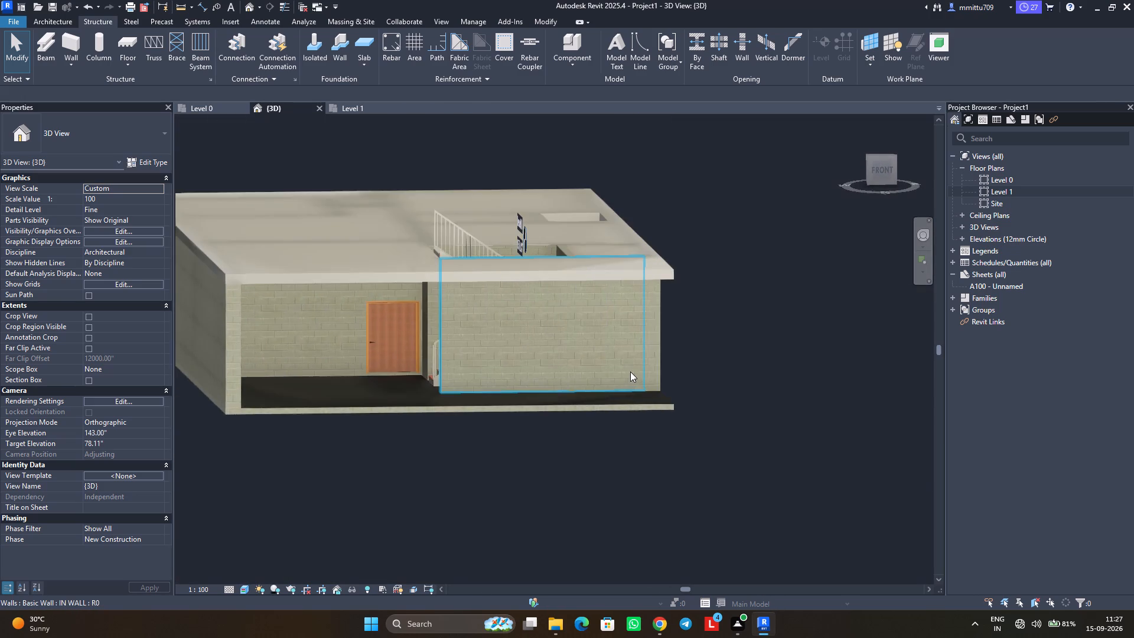
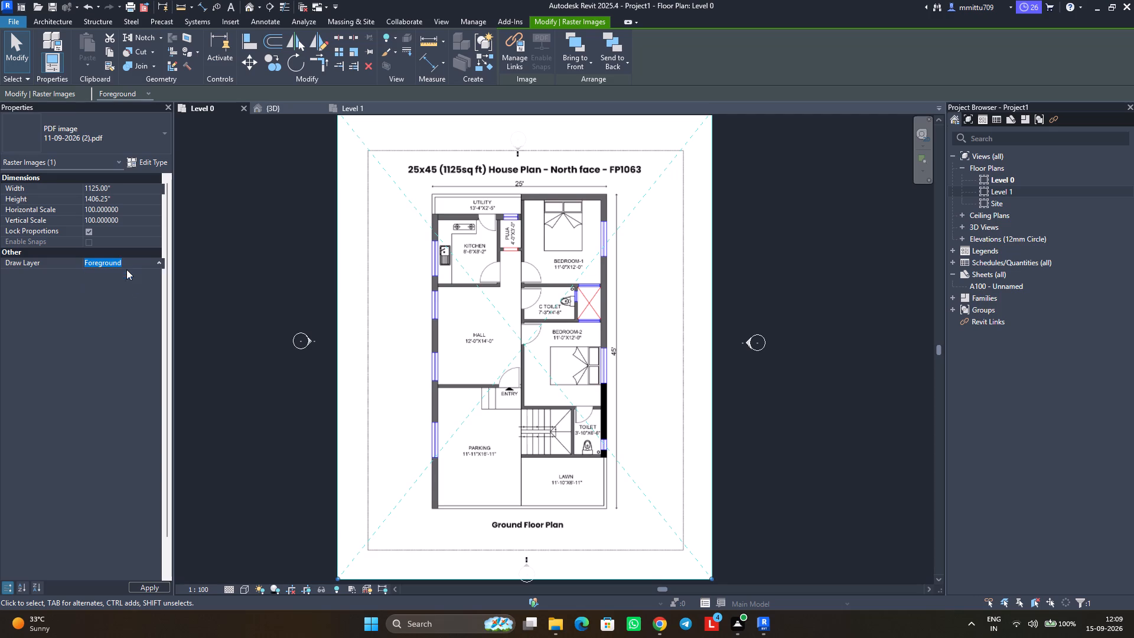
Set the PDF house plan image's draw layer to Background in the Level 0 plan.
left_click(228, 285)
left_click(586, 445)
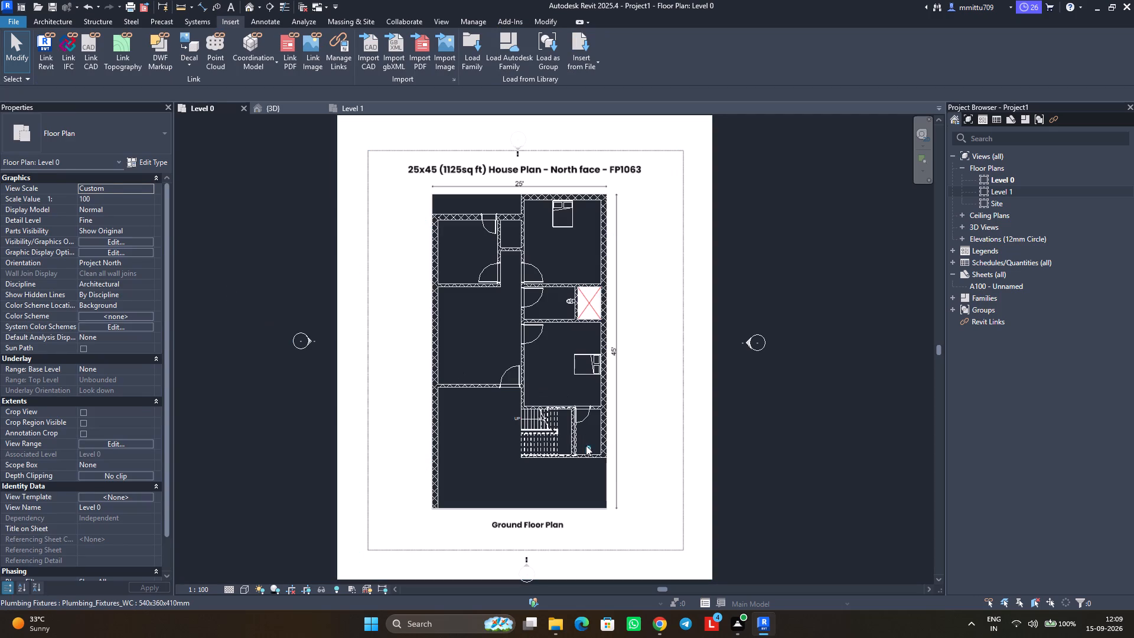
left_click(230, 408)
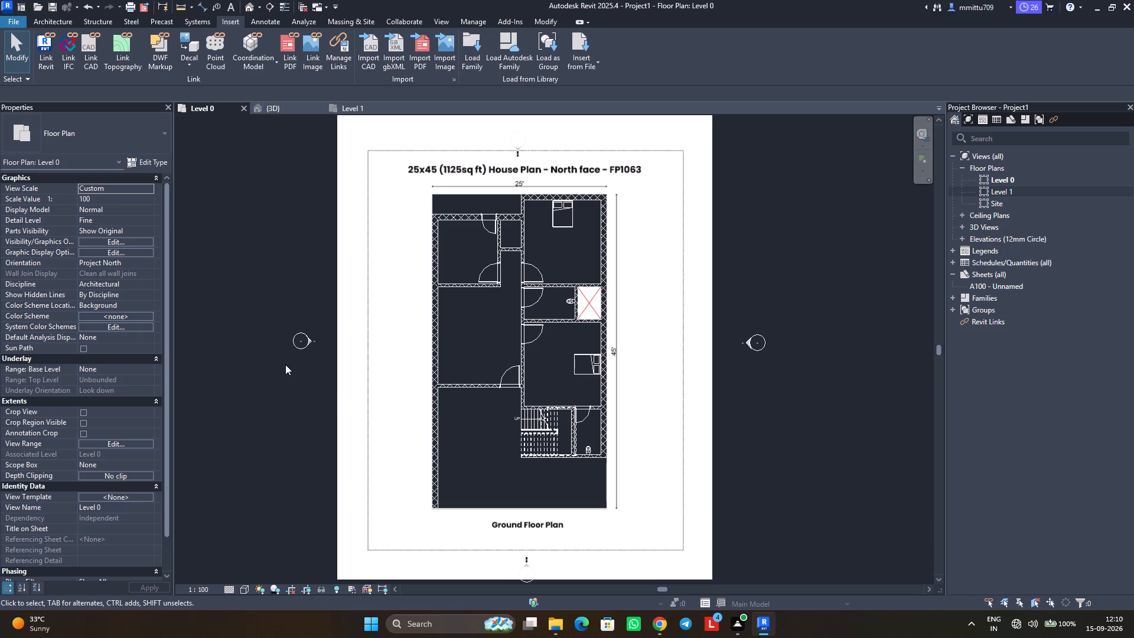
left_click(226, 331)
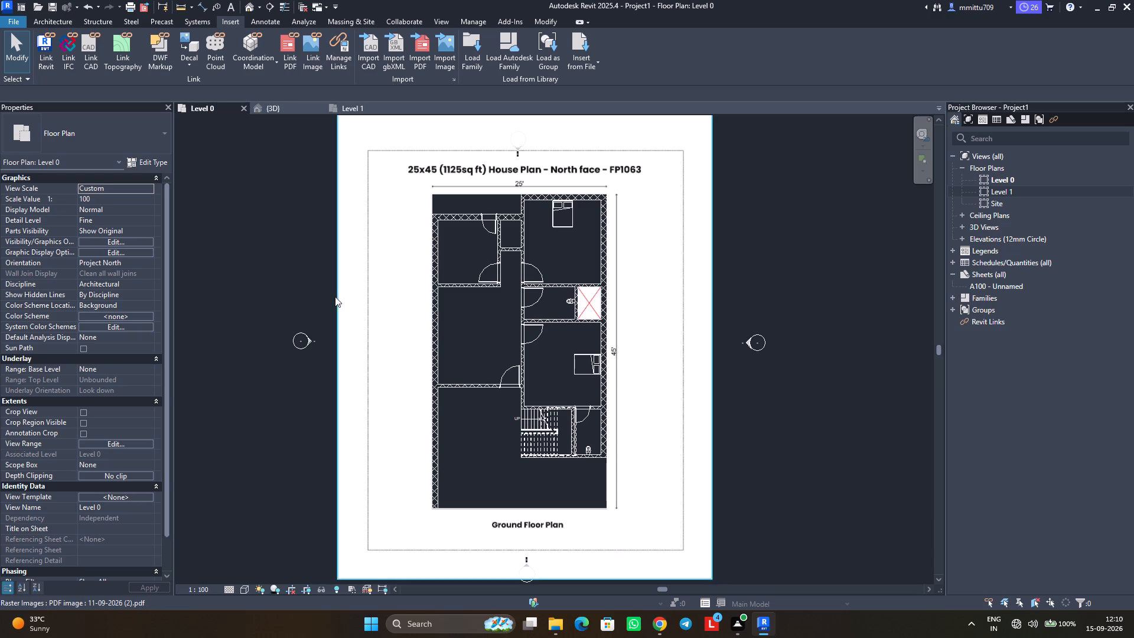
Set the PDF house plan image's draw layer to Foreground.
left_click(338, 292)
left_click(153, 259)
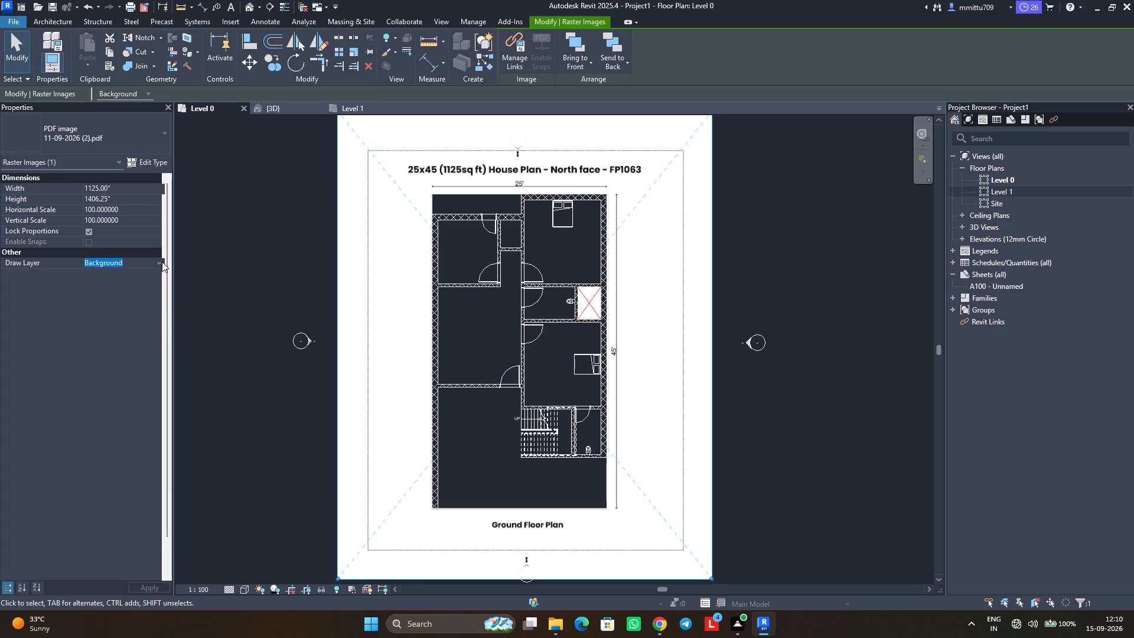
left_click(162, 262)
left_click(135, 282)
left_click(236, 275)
Examine the PDF plan's kitchen and puja area, including the puja room's front opening.
scroll(418, 247, "up", 2)
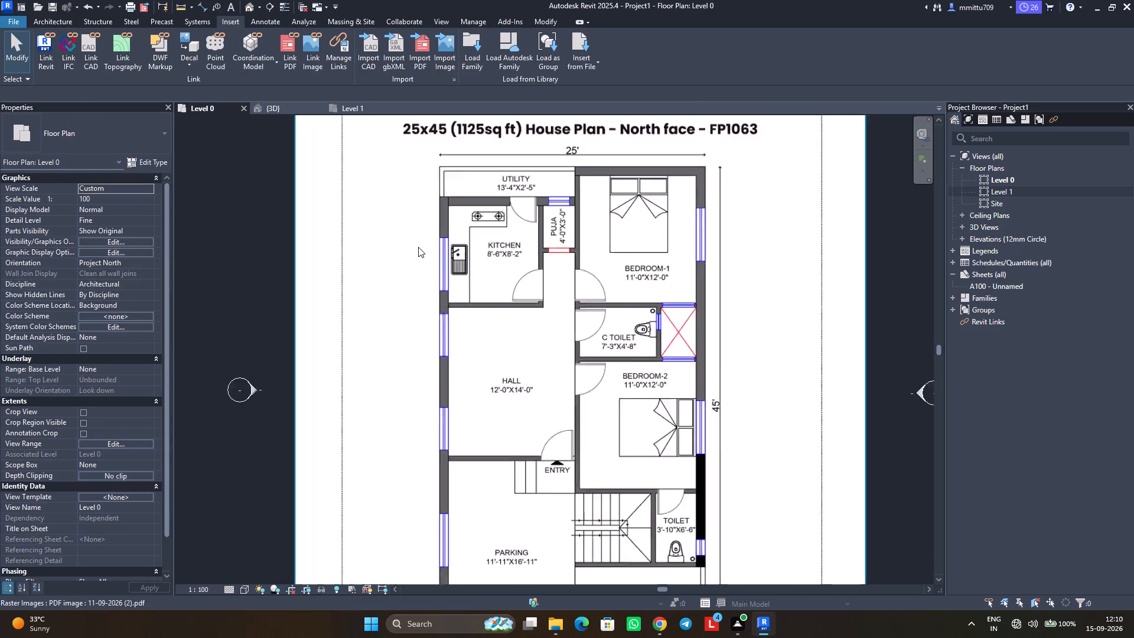
scroll(418, 247, "up", 6)
middle_click_drag(465, 282, 332, 343)
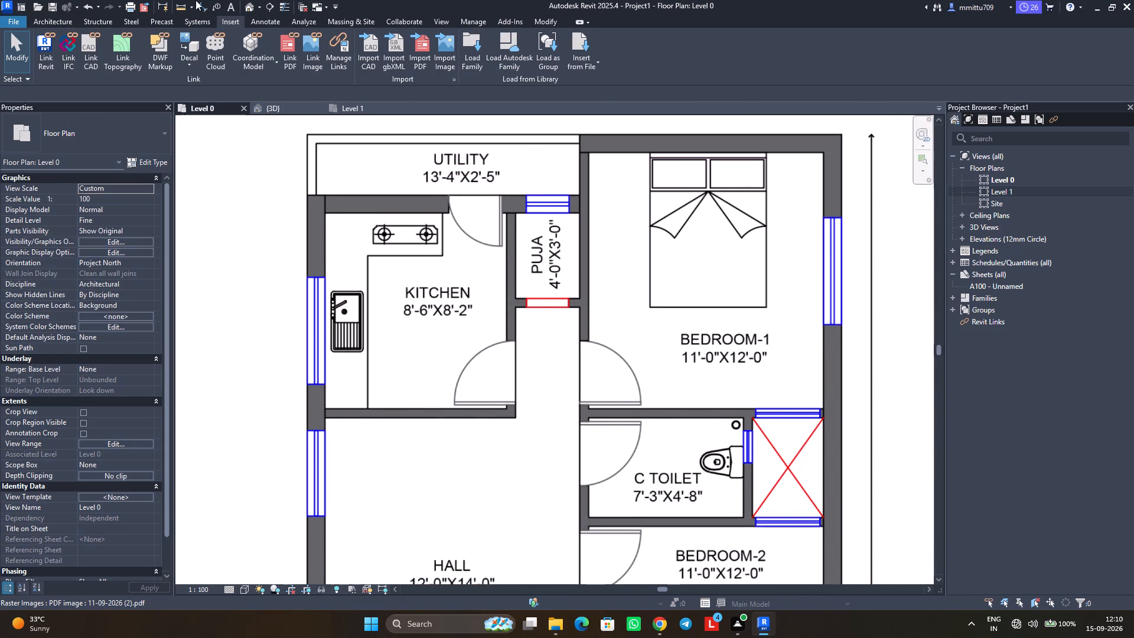
left_click(72, 23)
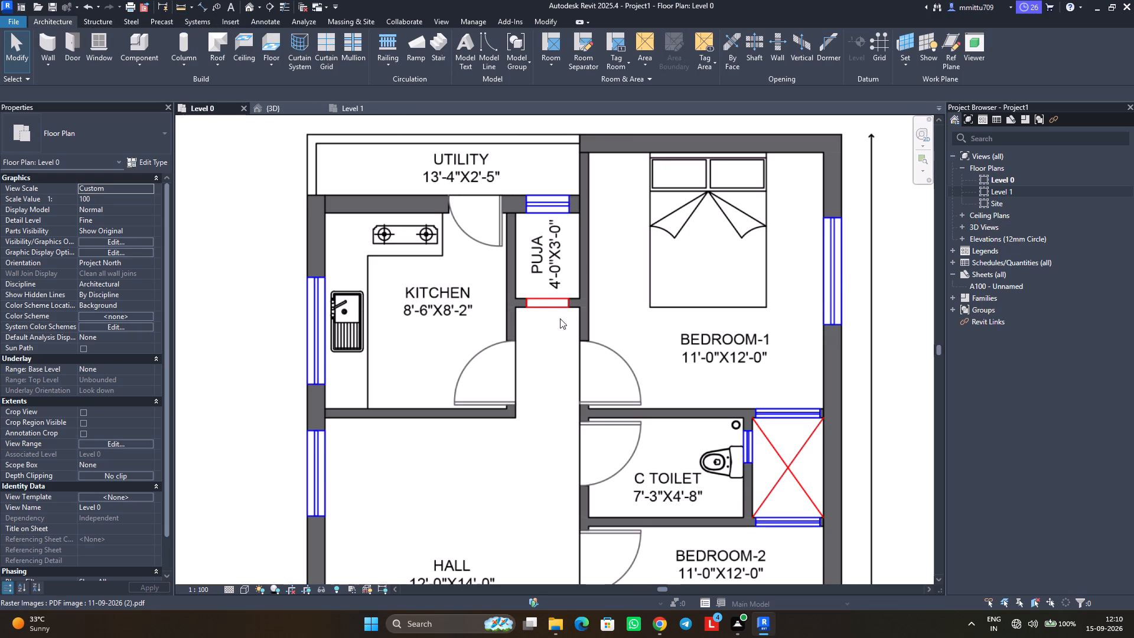
left_click(548, 302)
key("Escape")
key("Escape")
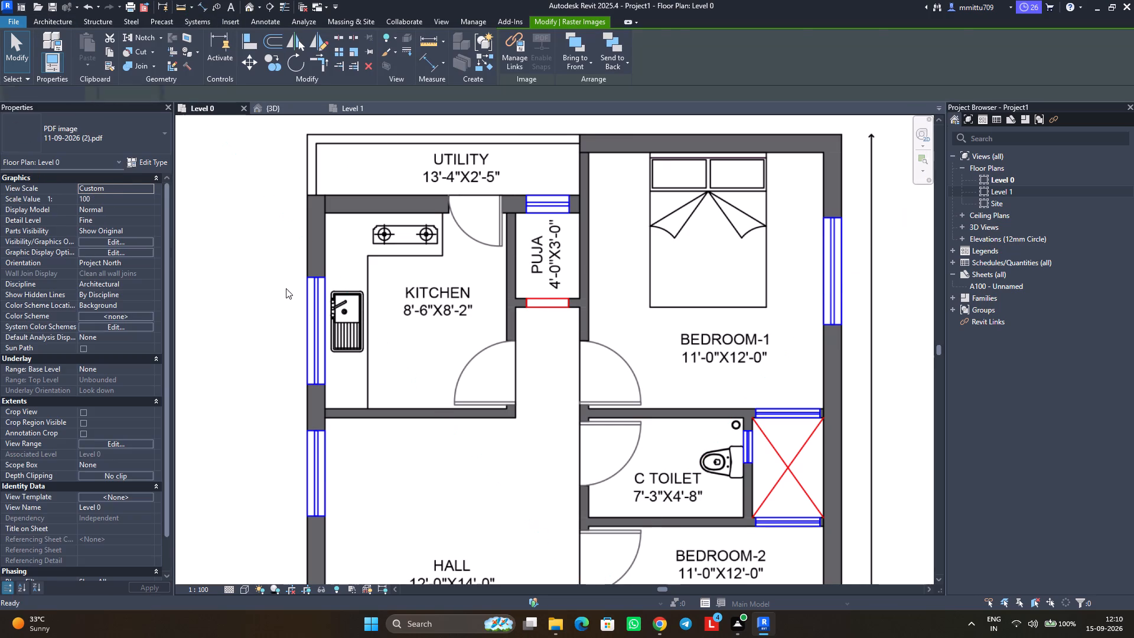
key("Escape")
left_click(282, 106)
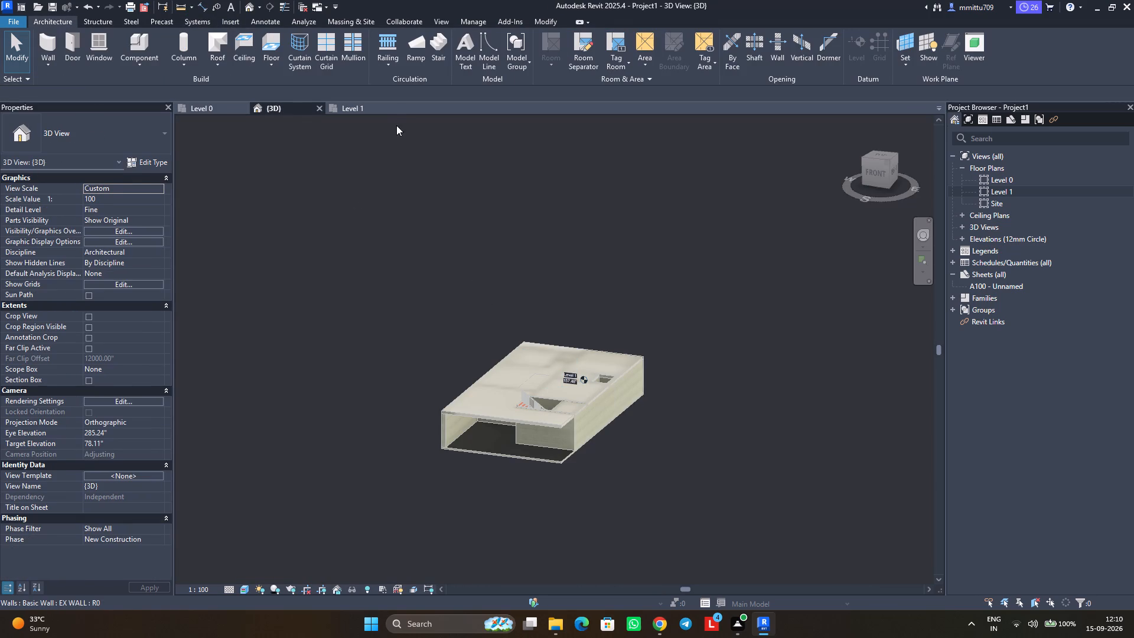
left_click(384, 108)
left_click(223, 106)
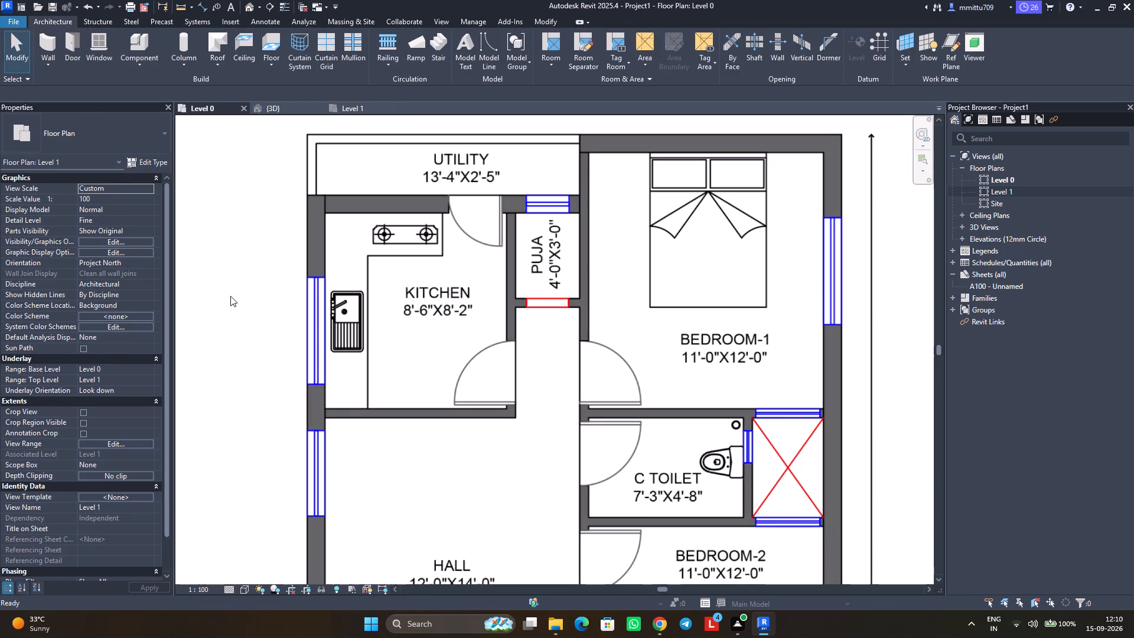
Set the PDF house plan image's draw layer to Background so the modelled walls show over it.
left_click(283, 313)
left_click(163, 261)
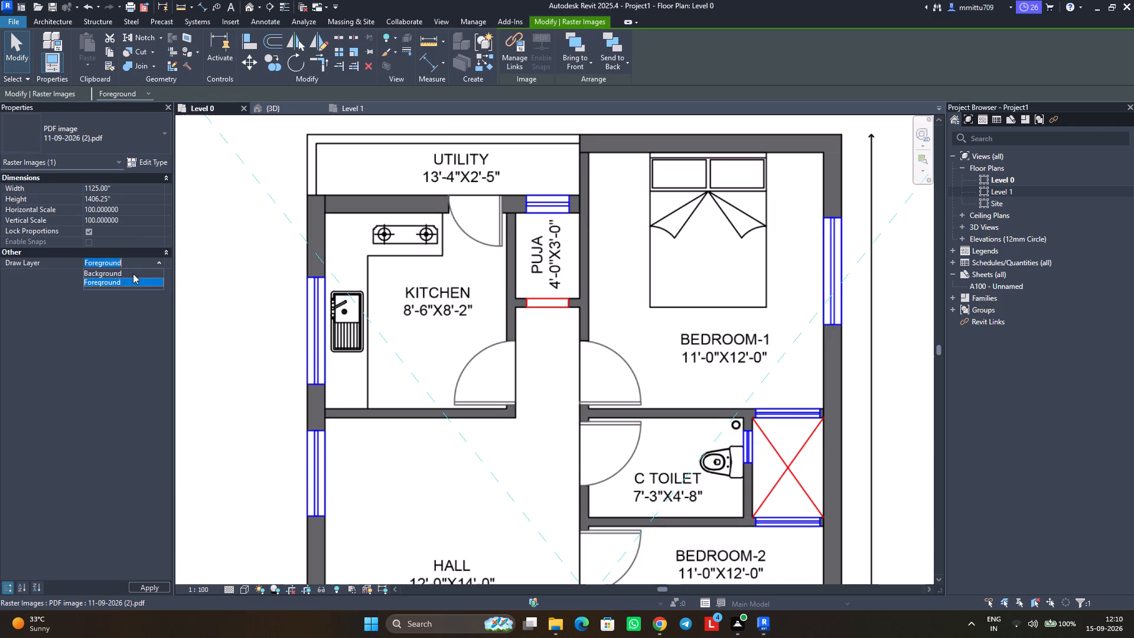
left_click(132, 272)
left_click(211, 291)
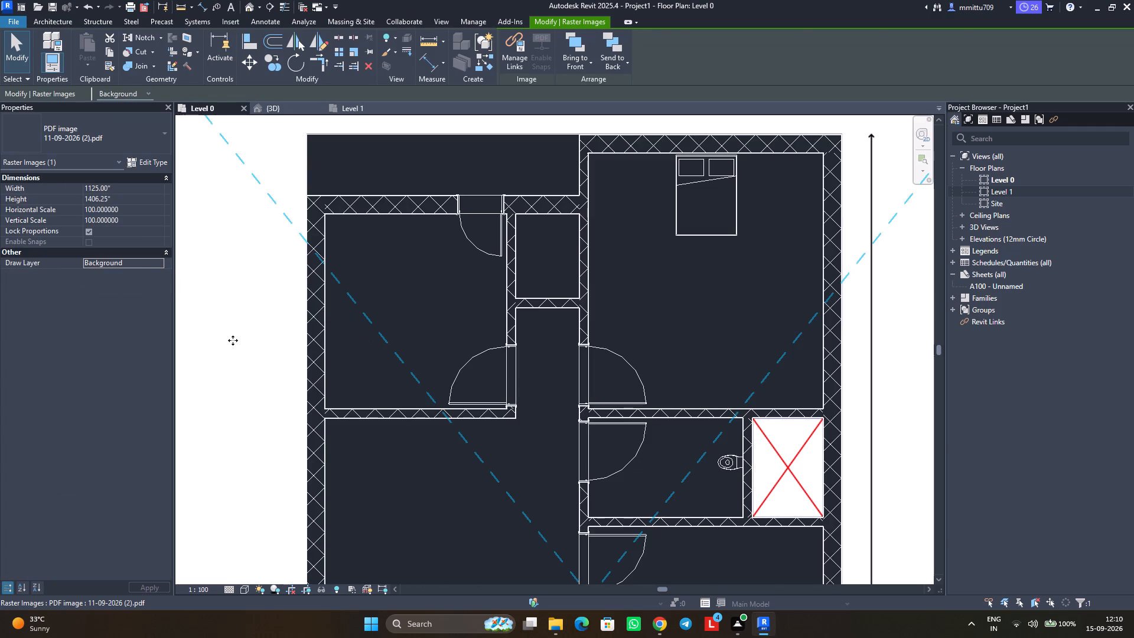
key("Escape")
key("Escape")
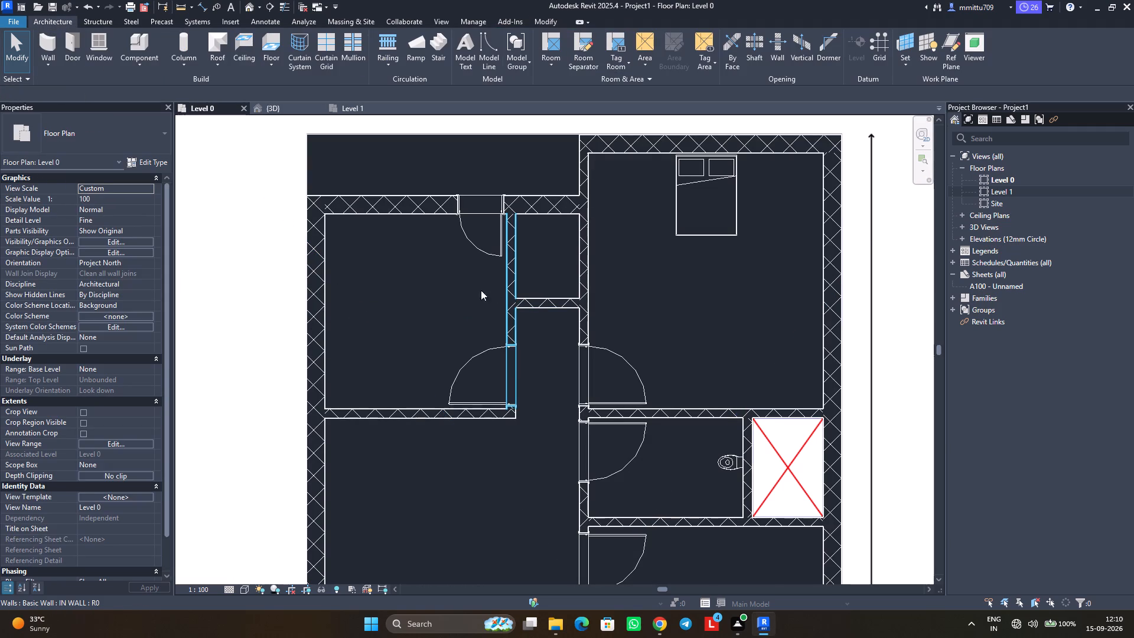
Split the puja room's front wall about 57 inches from the Bedroom-1 wall and again just short of it, and delete the middle segment.
left_click(543, 307)
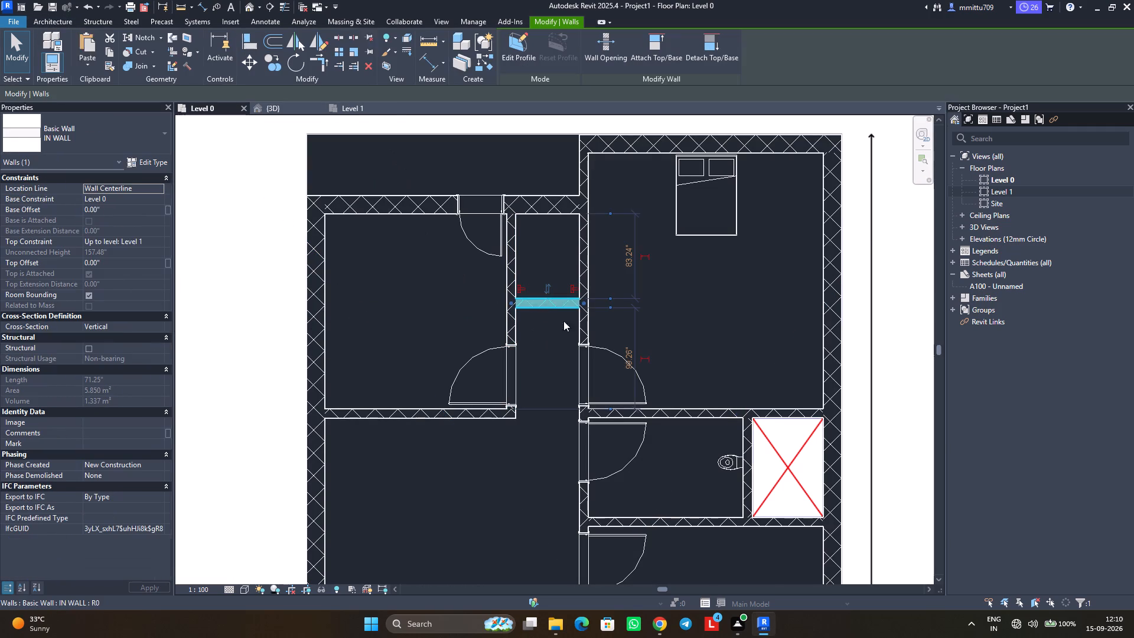
left_click(345, 38)
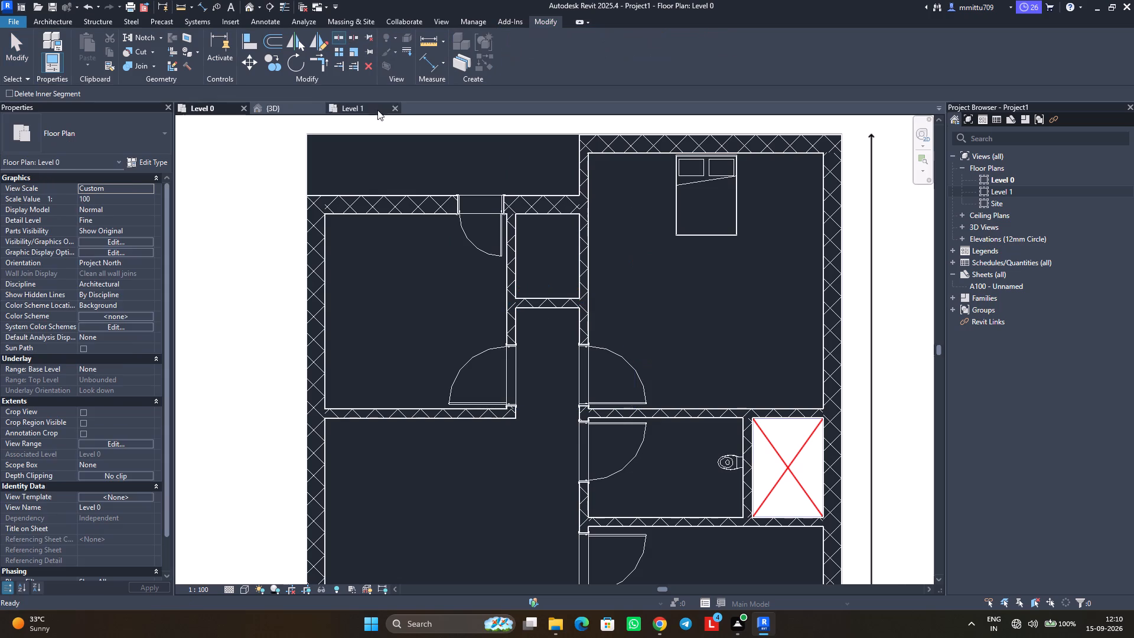
scroll(539, 298, "up", 1)
scroll(539, 298, "down", 1)
scroll(539, 298, "up", 1)
scroll(537, 298, "down", 1)
scroll(537, 298, "up", 5)
scroll(535, 298, "down", 1)
scroll(535, 298, "up", 2)
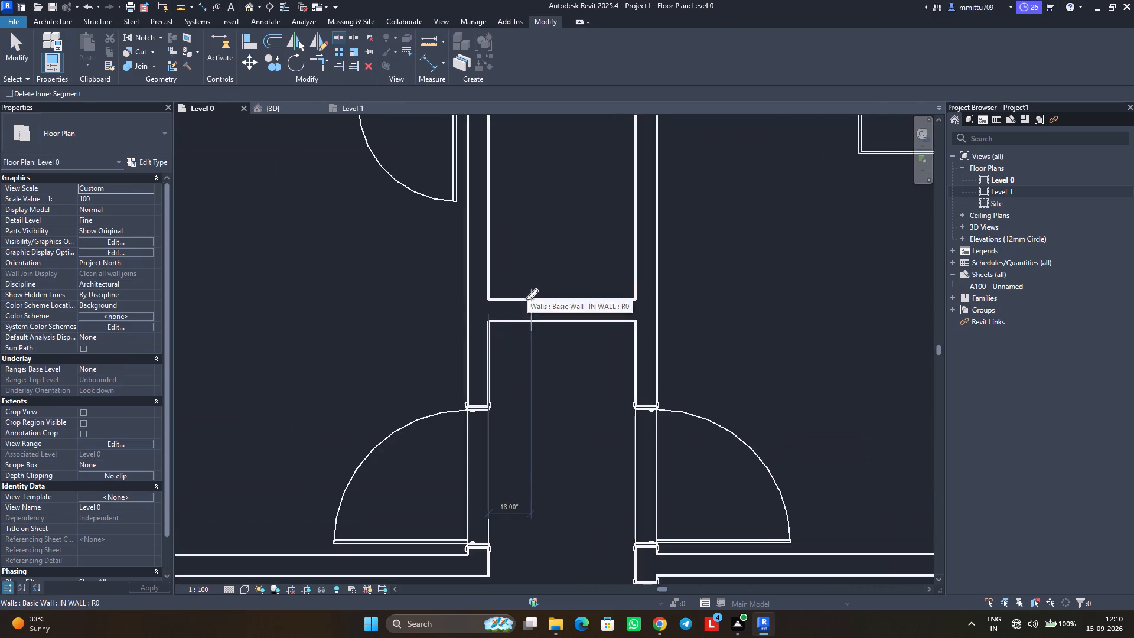
scroll(525, 300, "up", 1)
scroll(516, 298, "down", 1)
scroll(516, 298, "up", 2)
left_click(495, 298)
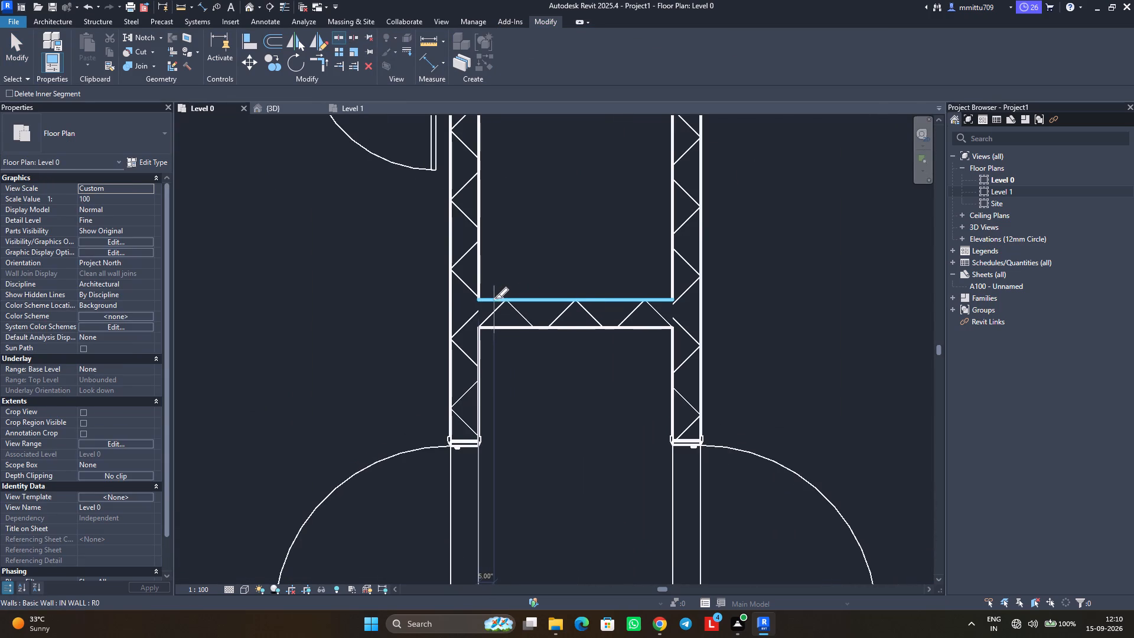
left_click(656, 300)
key("Escape")
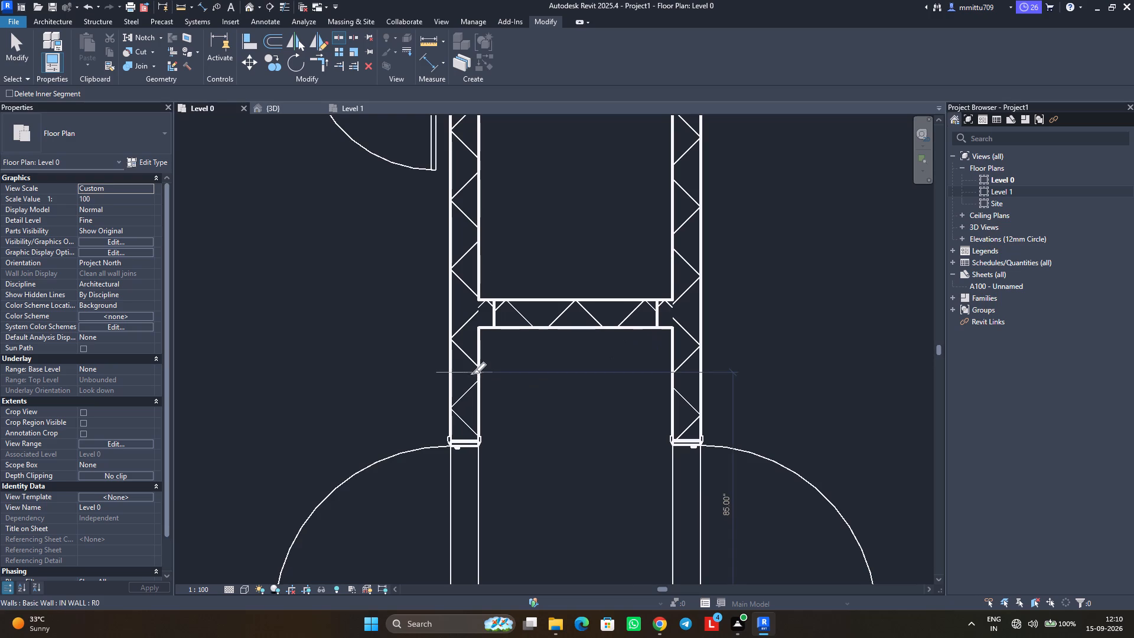
key("Escape")
left_click(556, 324)
key("Delete")
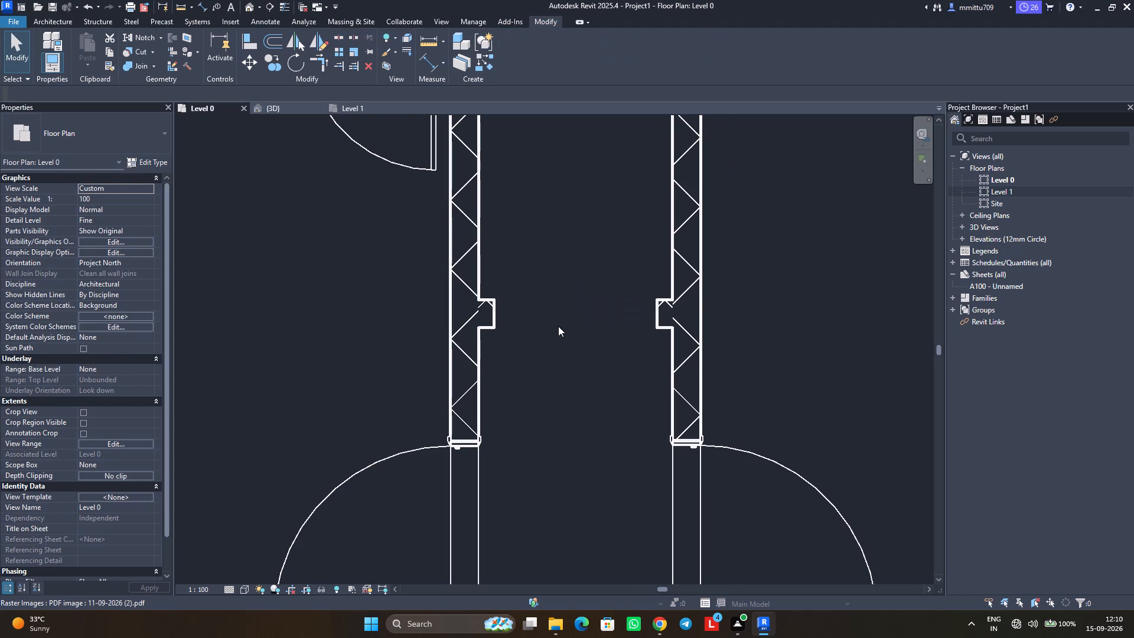
Examine the puja room's opening and the rest of the Level 0 plan, along with the house in 3D.
scroll(560, 325, "down", 5)
scroll(561, 325, "up", 1)
scroll(561, 325, "down", 1)
scroll(561, 325, "up", 1)
scroll(561, 325, "down", 3)
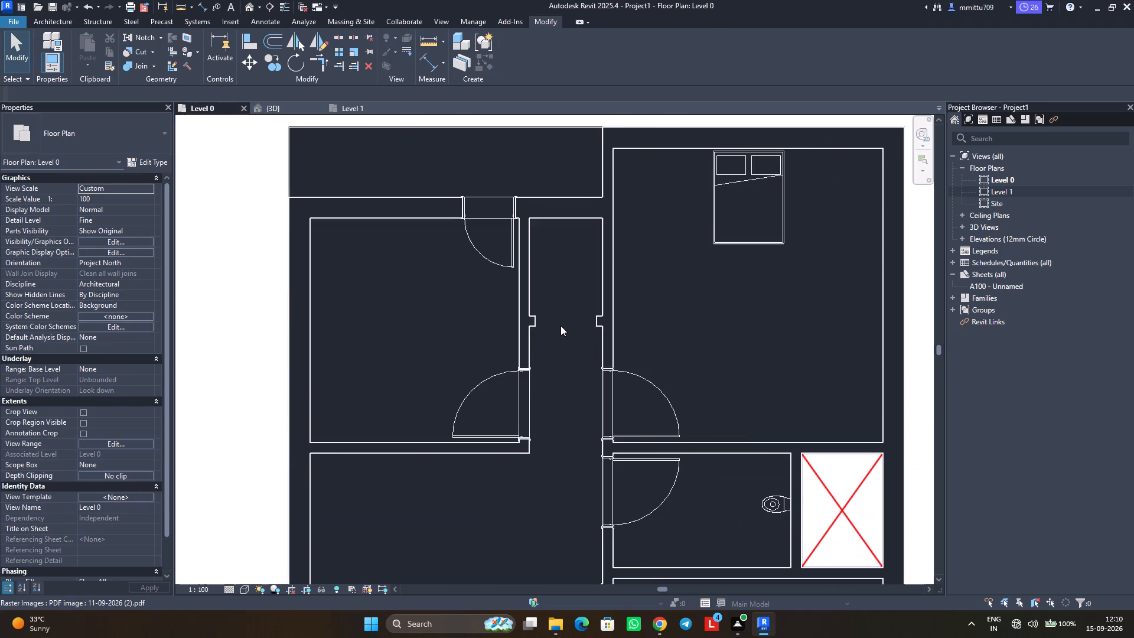
middle_click_drag(561, 329, 561, 346)
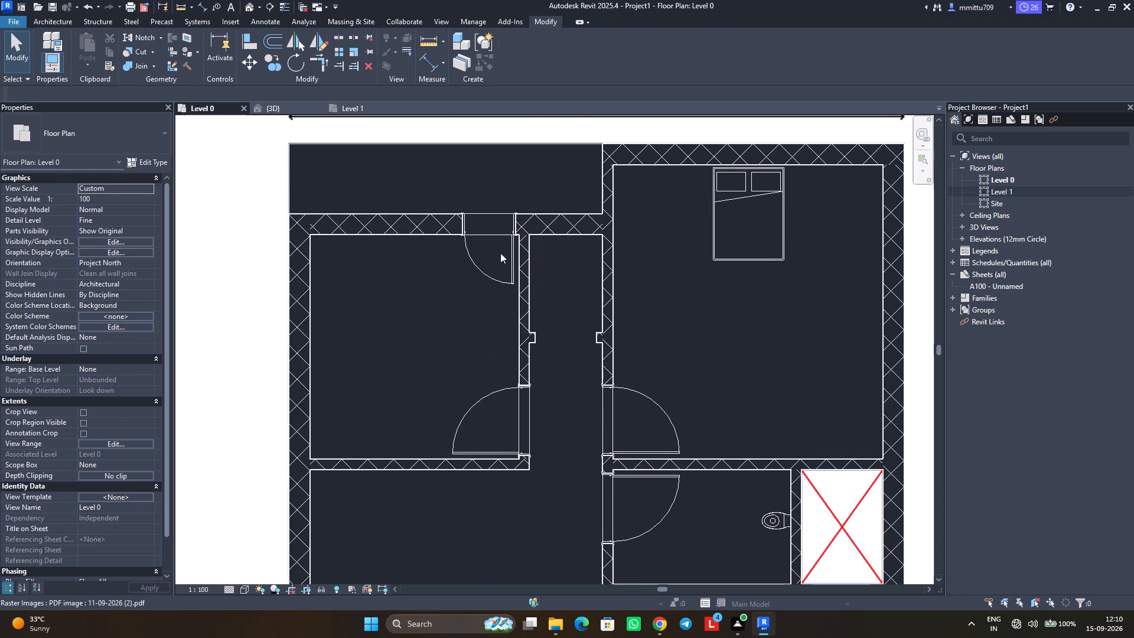
scroll(548, 451, "down", 2)
middle_click_drag(543, 470, 538, 416)
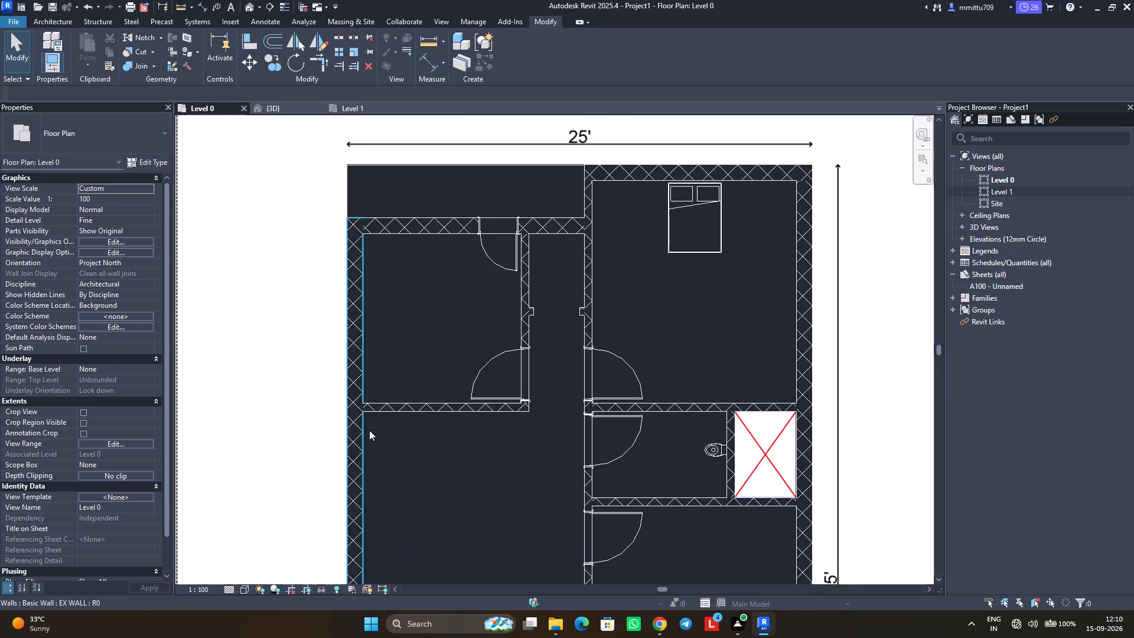
scroll(440, 443, "down", 1)
middle_click_drag(446, 453, 444, 403)
scroll(444, 426, "down", 1)
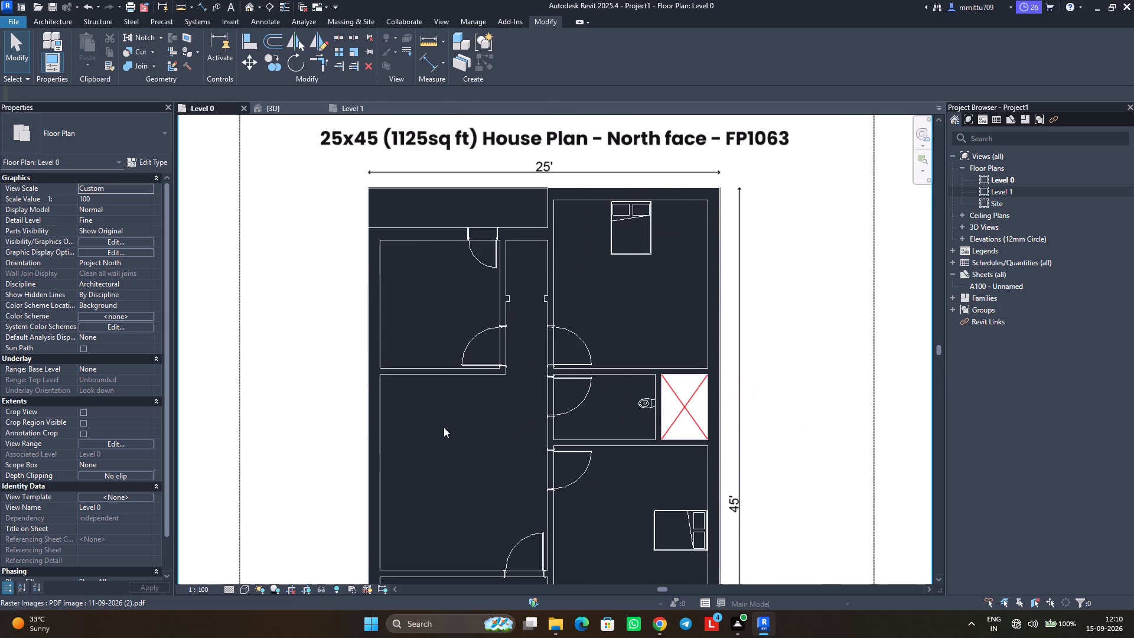
middle_click_drag(454, 445, 451, 397)
scroll(450, 414, "down", 1)
middle_click_drag(451, 413, 455, 377)
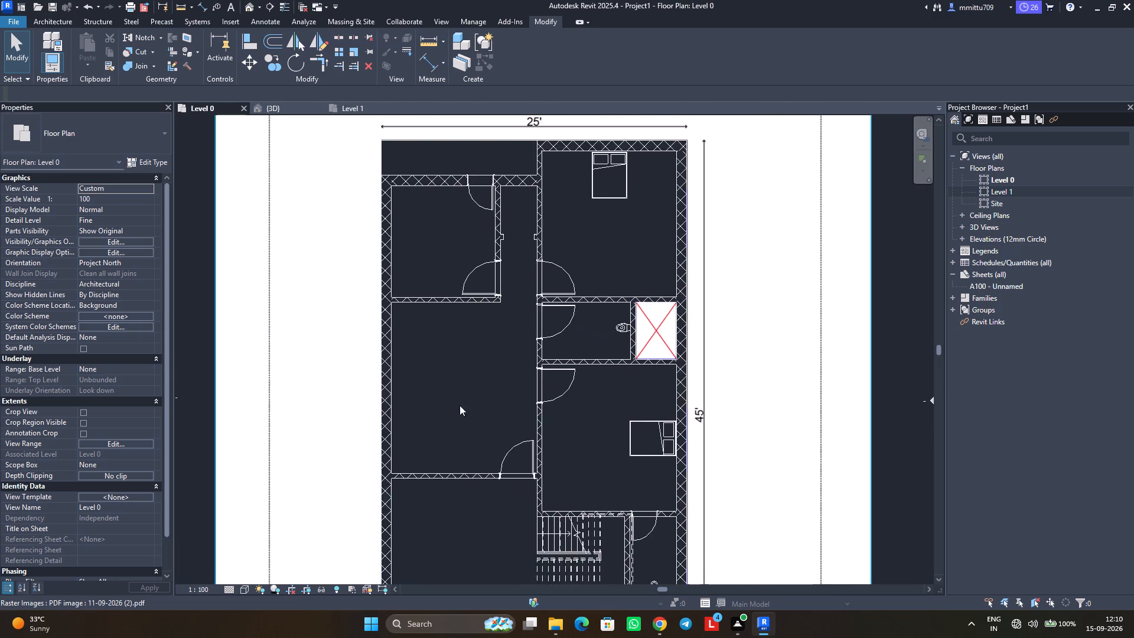
scroll(462, 424, "down", 3)
middle_click_drag(463, 422, 466, 405)
middle_click_drag(467, 418, 467, 384)
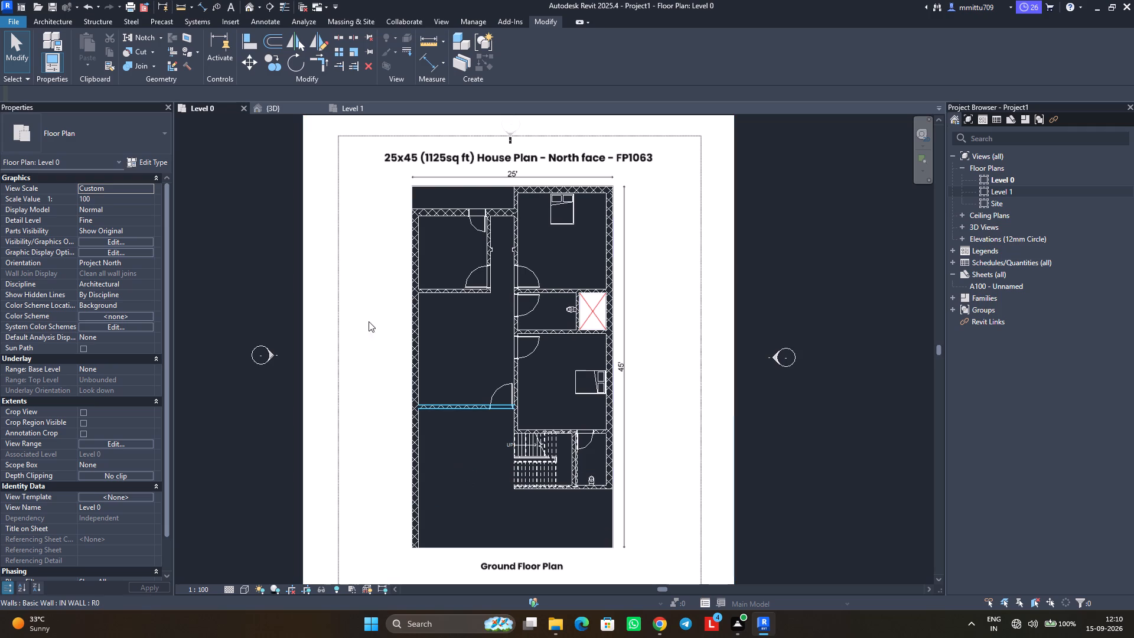
left_click(308, 107)
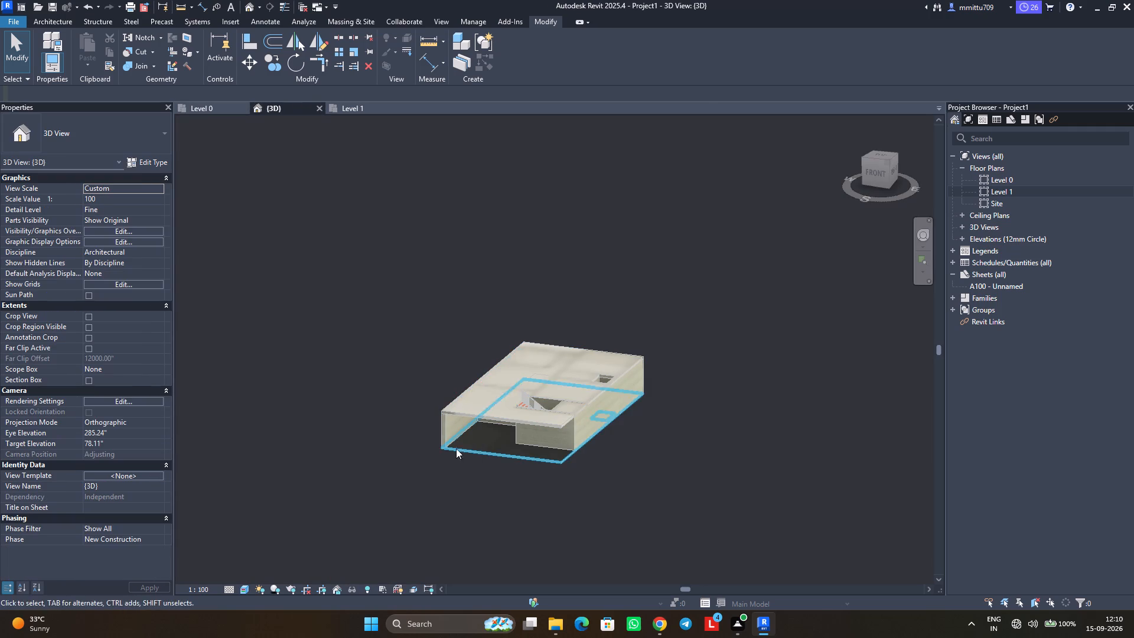
left_click(208, 110)
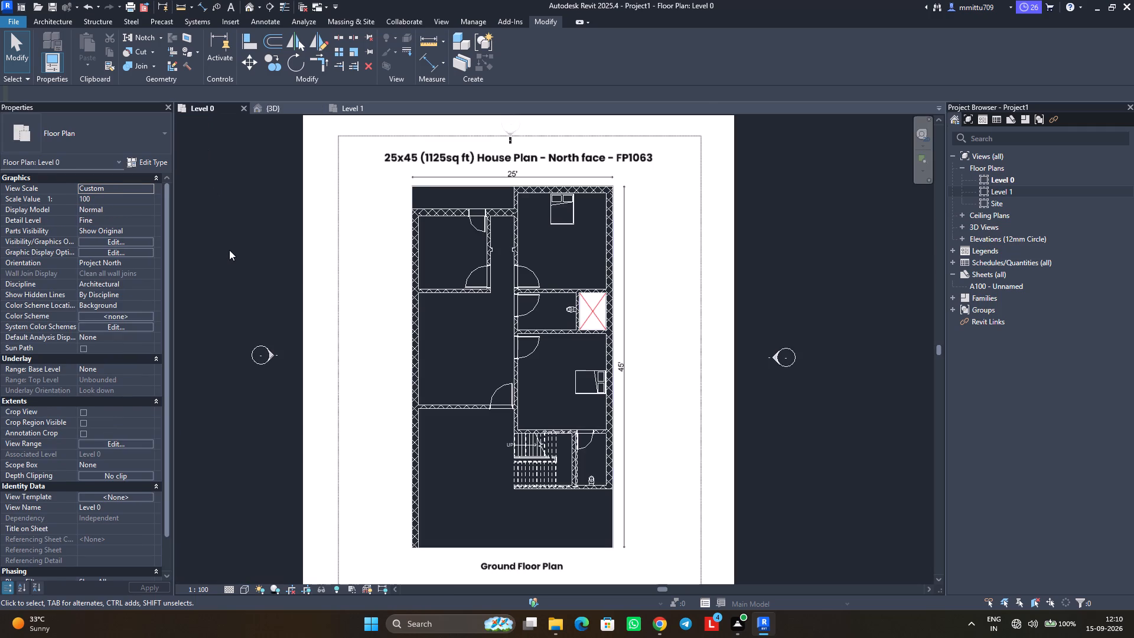
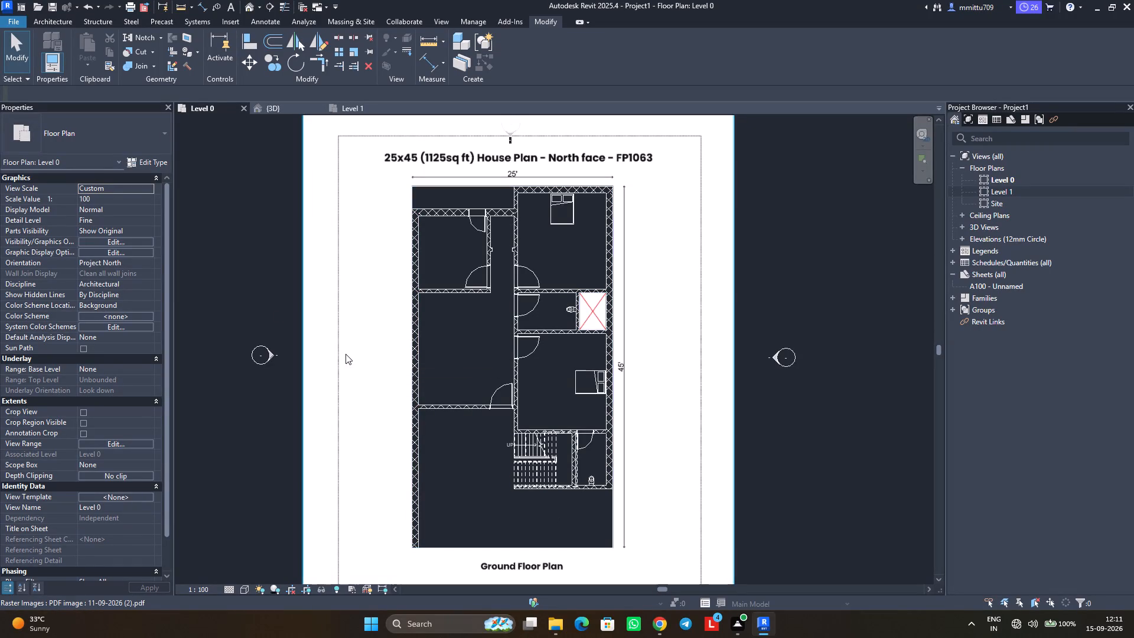
Examine the Level 0 plan and the house in 3D, including the front opening, staircase and hall entrance.
scroll(487, 396, "down", 1)
middle_click_drag(487, 396, 470, 412)
scroll(470, 412, "up", 1)
scroll(470, 412, "down", 1)
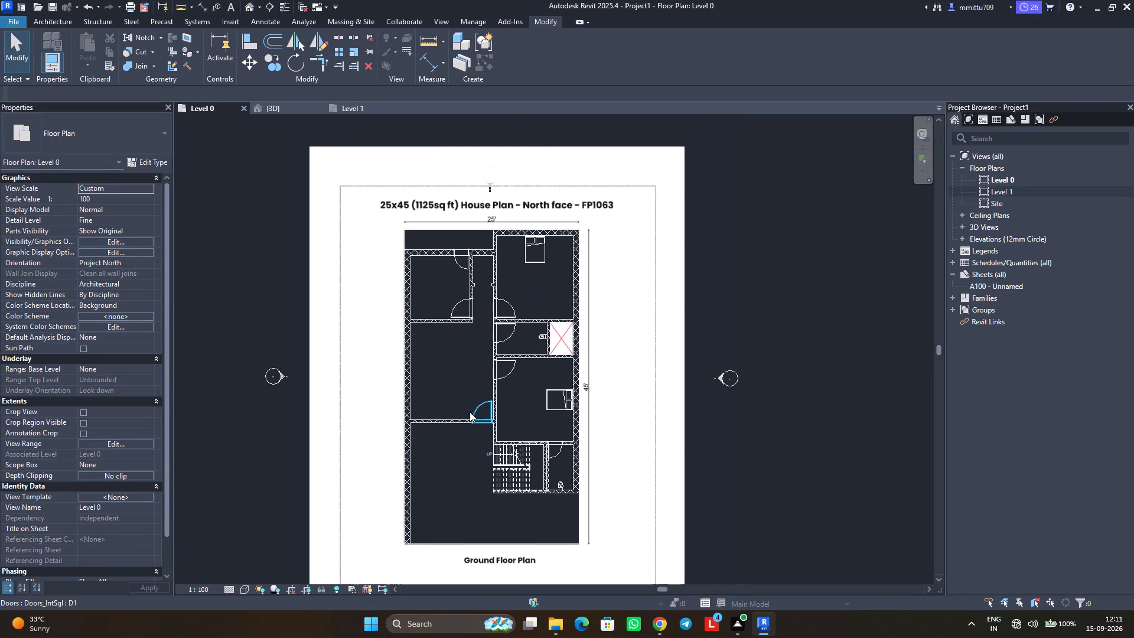
scroll(470, 412, "down", 2)
middle_click_drag(462, 378, 460, 369)
left_click(281, 109)
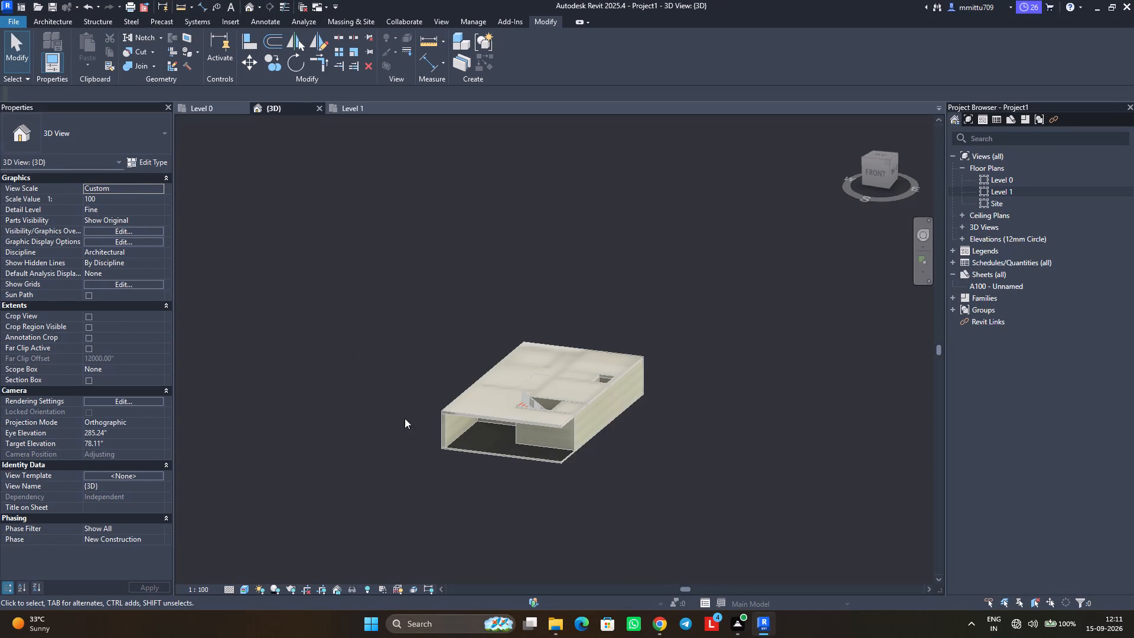
middle_click_drag(409, 471, 454, 450, "shift")
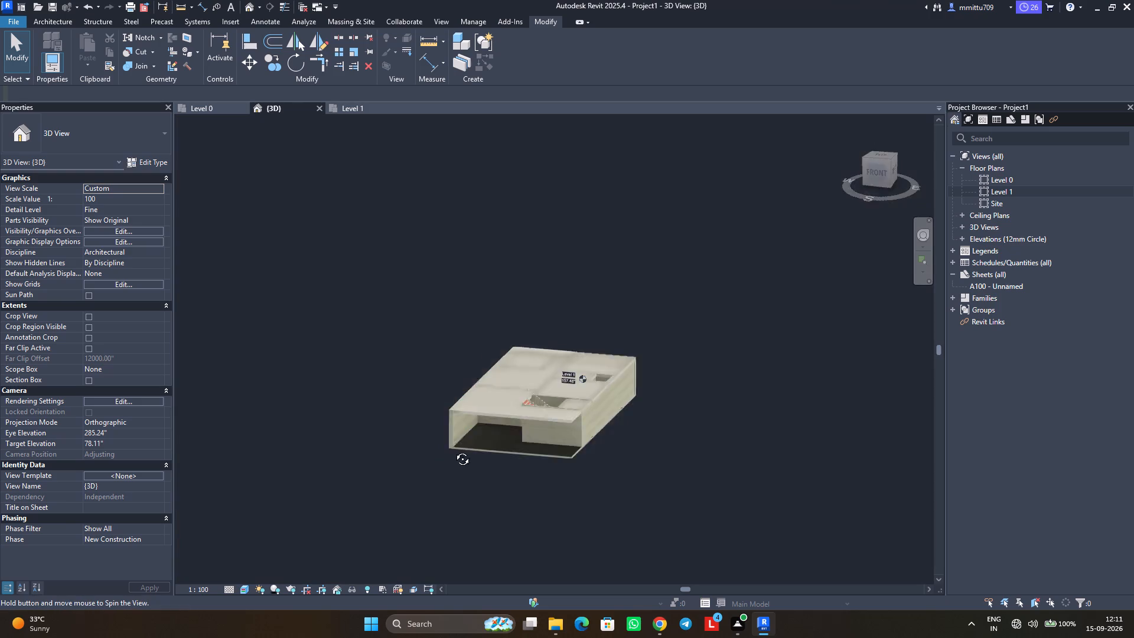
middle_click_drag(454, 450, 408, 477, "shift")
scroll(534, 429, "down", 1)
scroll(534, 429, "up", 3)
scroll(535, 427, "down", 1)
scroll(535, 427, "up", 1)
scroll(535, 427, "down", 1)
scroll(535, 438, "up", 4)
scroll(537, 445, "down", 1)
scroll(537, 445, "up", 3)
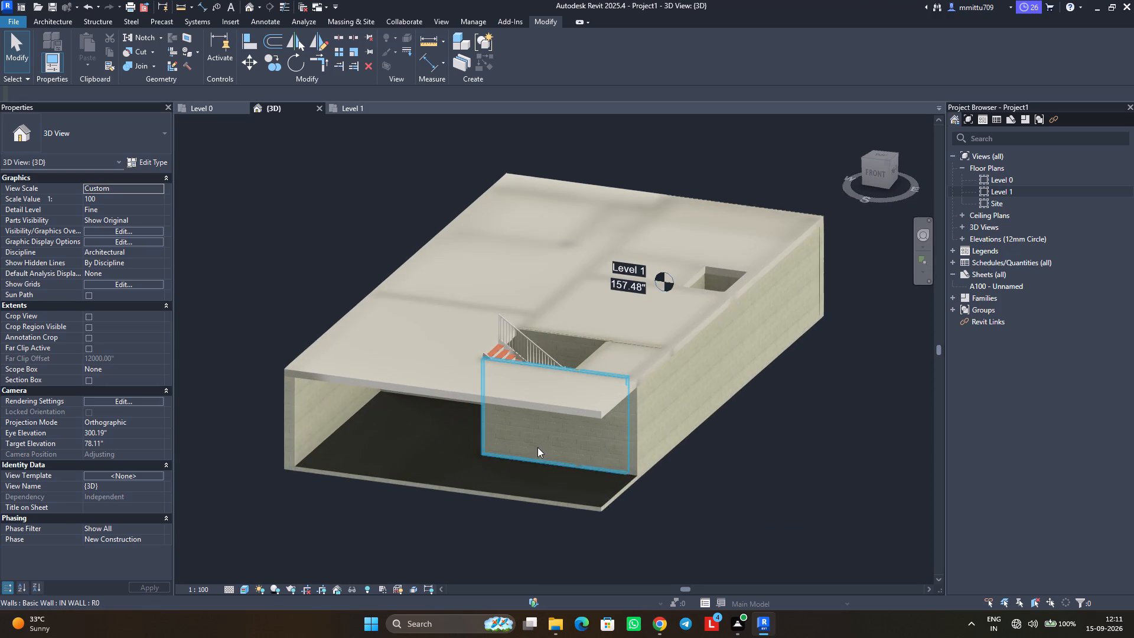
middle_click_drag(536, 457, 522, 444, "shift")
left_click(208, 109)
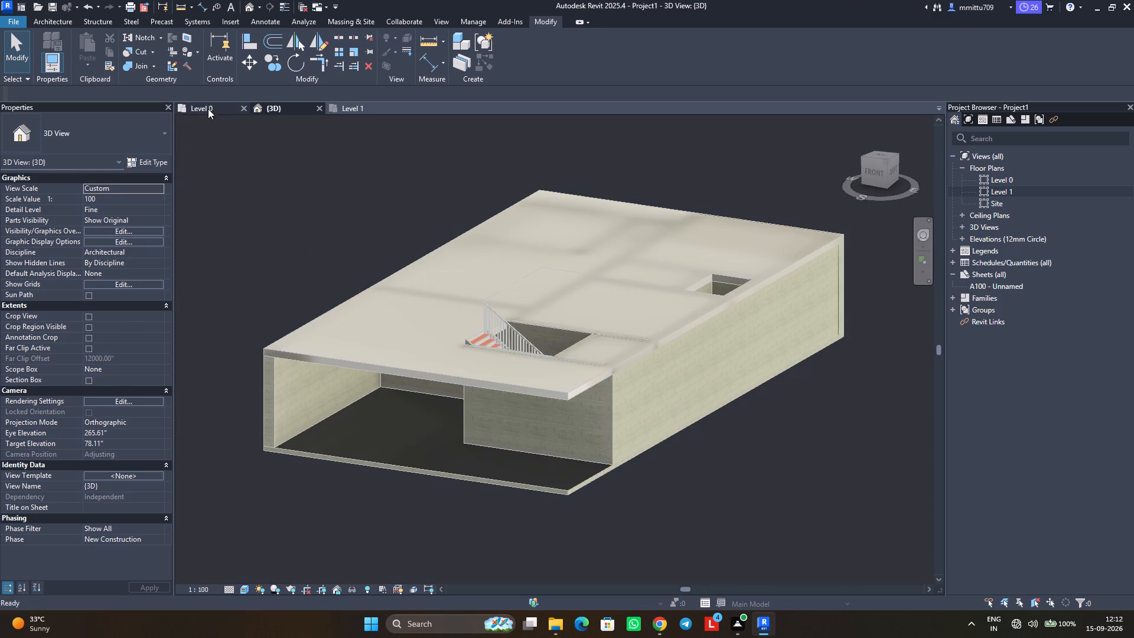
middle_click_drag(457, 392, 456, 373)
scroll(476, 363, "up", 2)
scroll(476, 363, "down", 1)
scroll(476, 363, "up", 3)
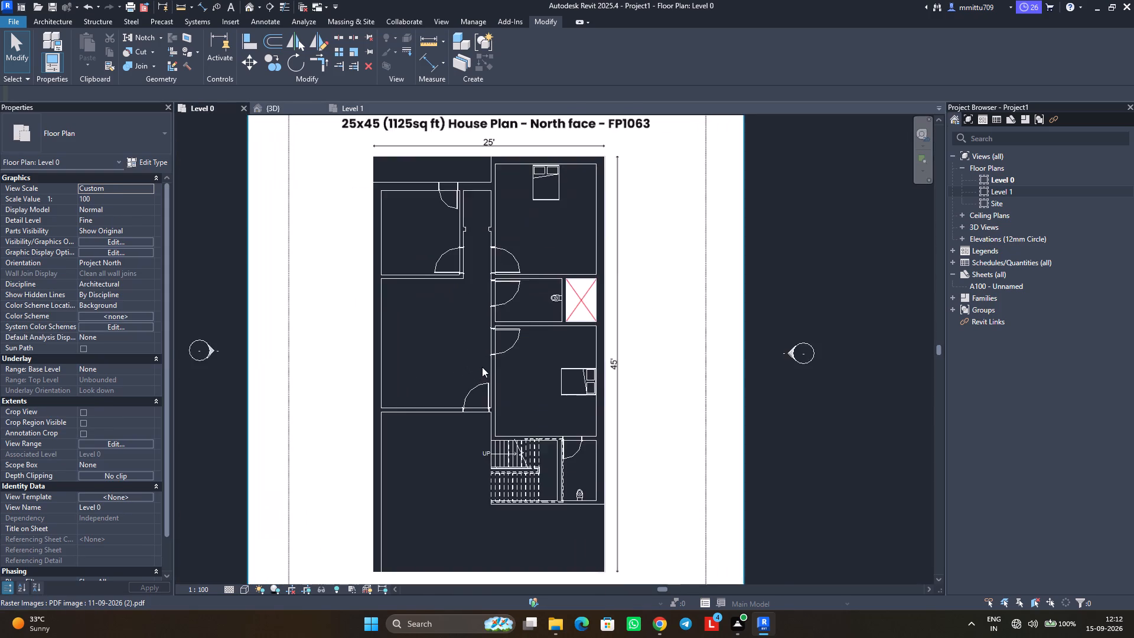
scroll(482, 367, "up", 6)
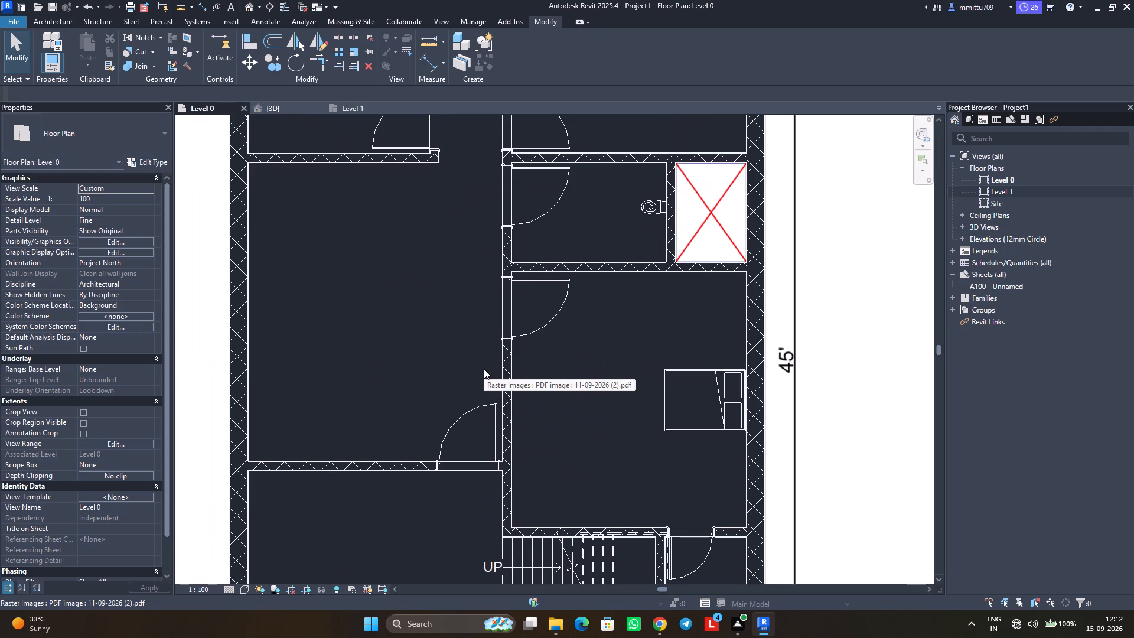
scroll(484, 369, "down", 6)
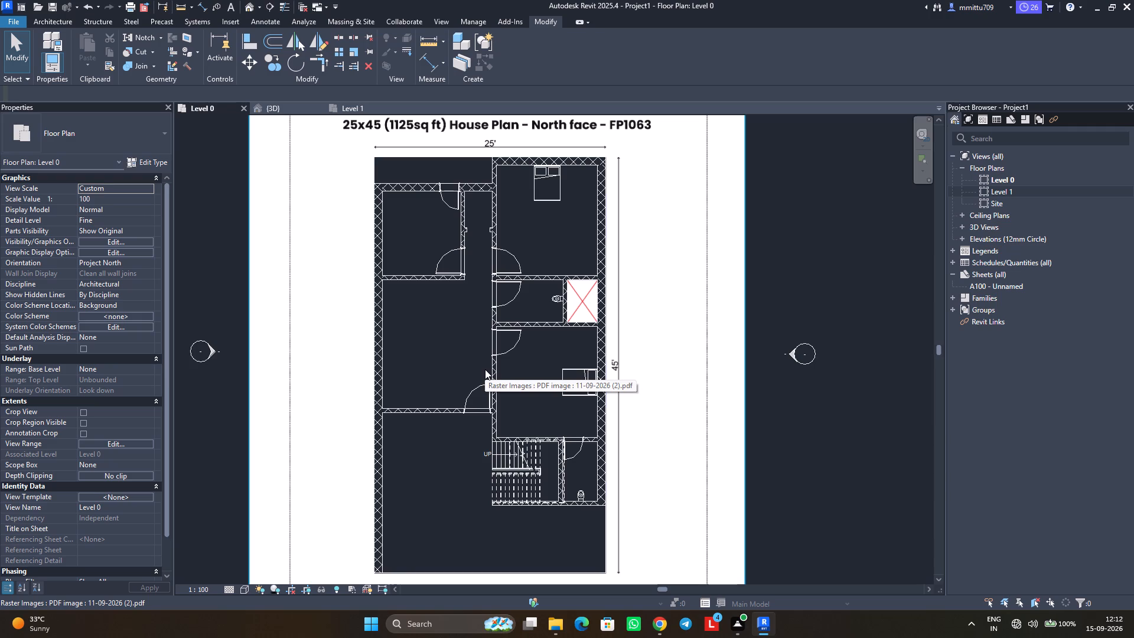
Nudge the hall's front entrance door 6 inches away from the bedroom-side wall, leaving 10 inches to it.
left_click(481, 403)
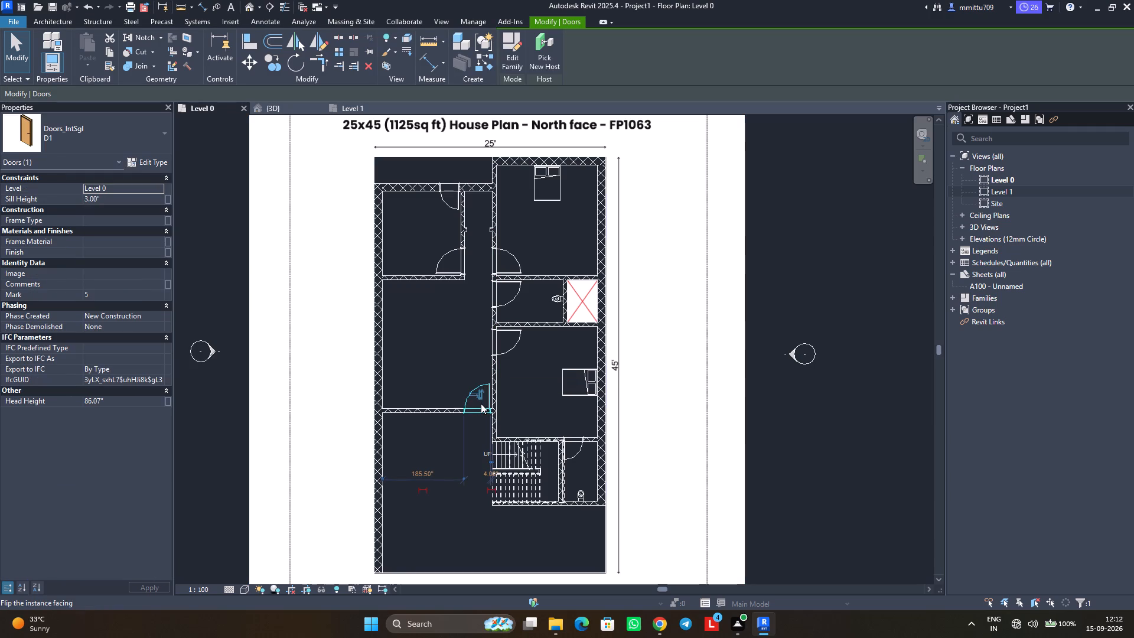
key("Left")
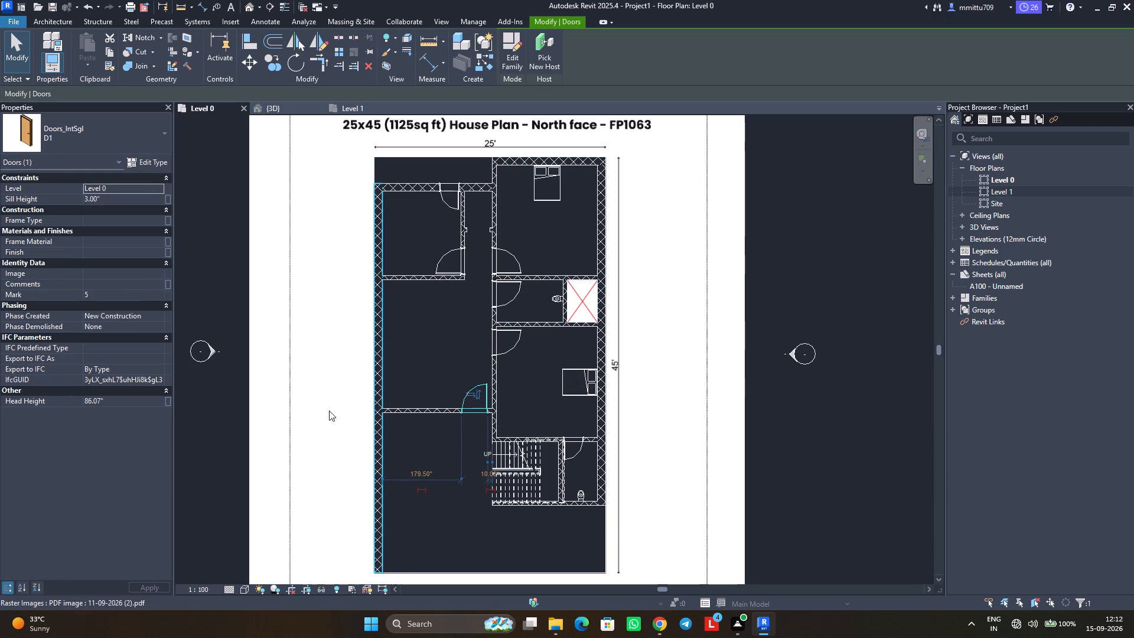
left_click(197, 434)
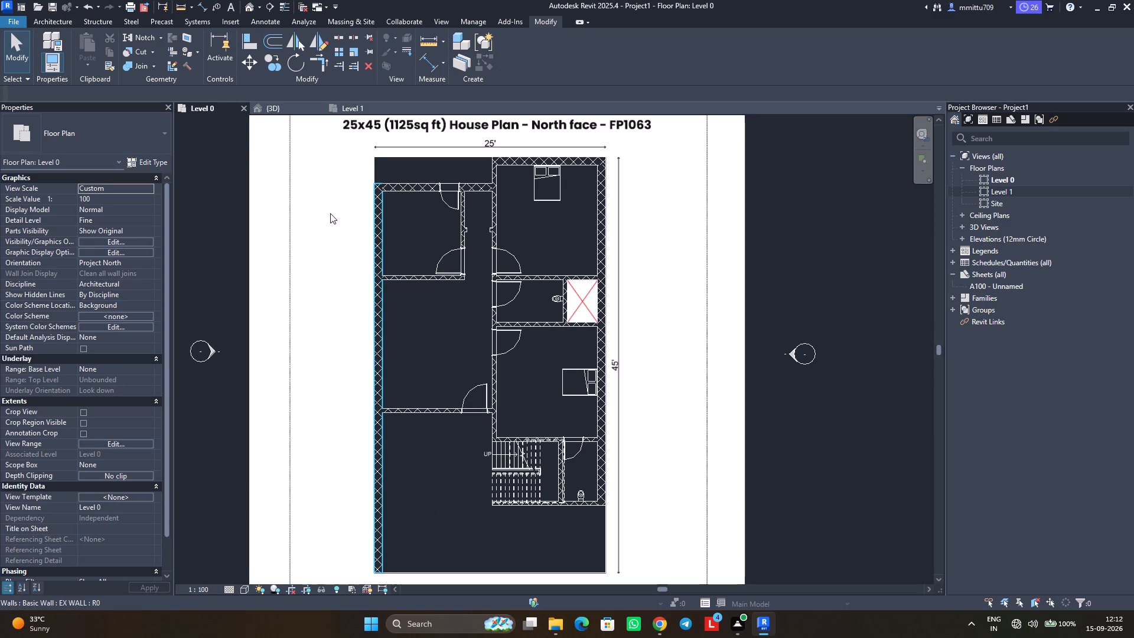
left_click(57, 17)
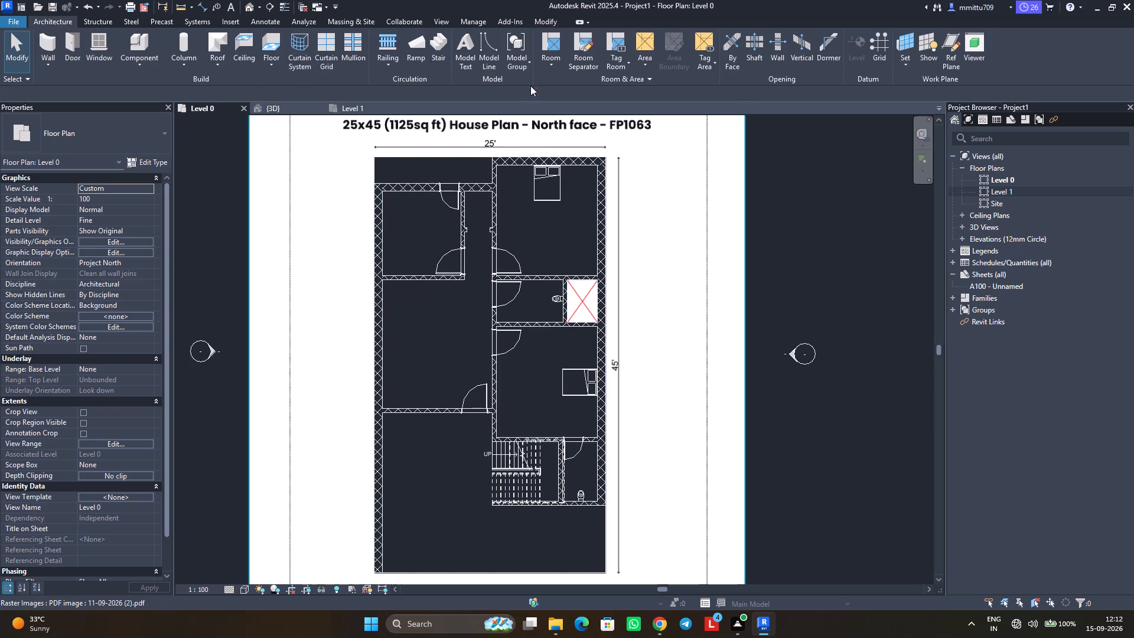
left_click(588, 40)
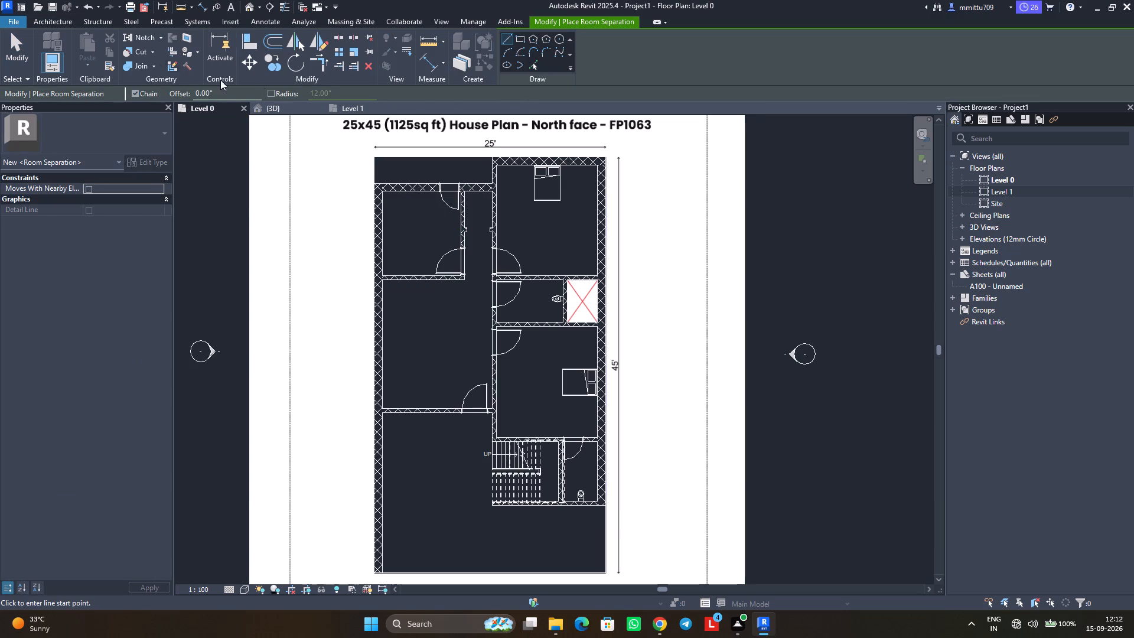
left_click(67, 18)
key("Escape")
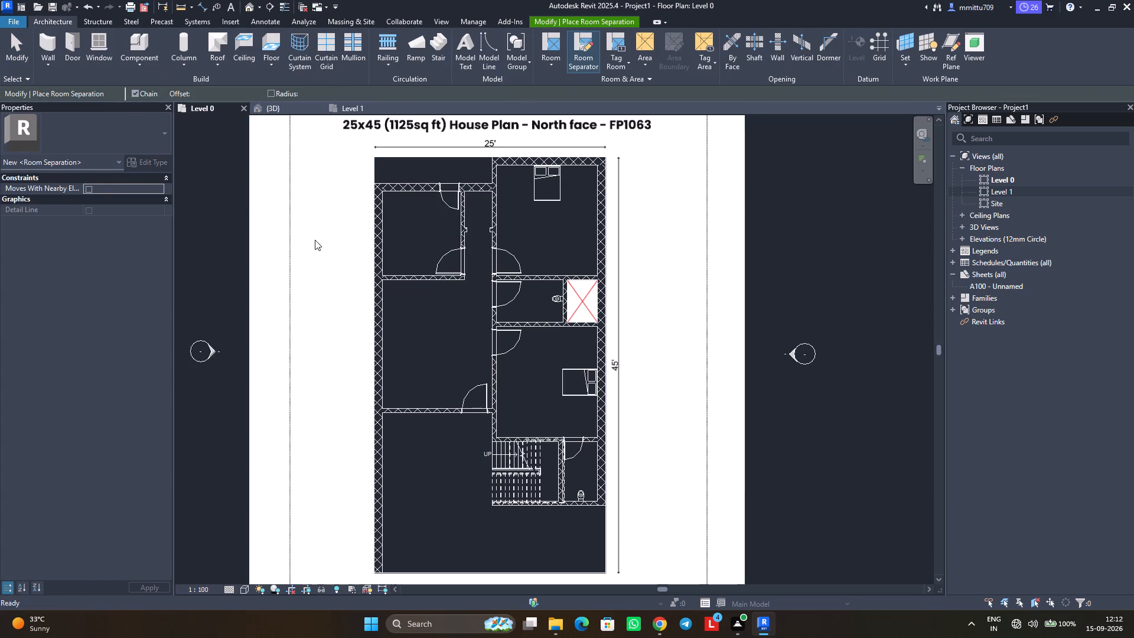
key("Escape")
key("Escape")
Place a tagged room in the kitchen beside the puja room.
left_click(548, 43)
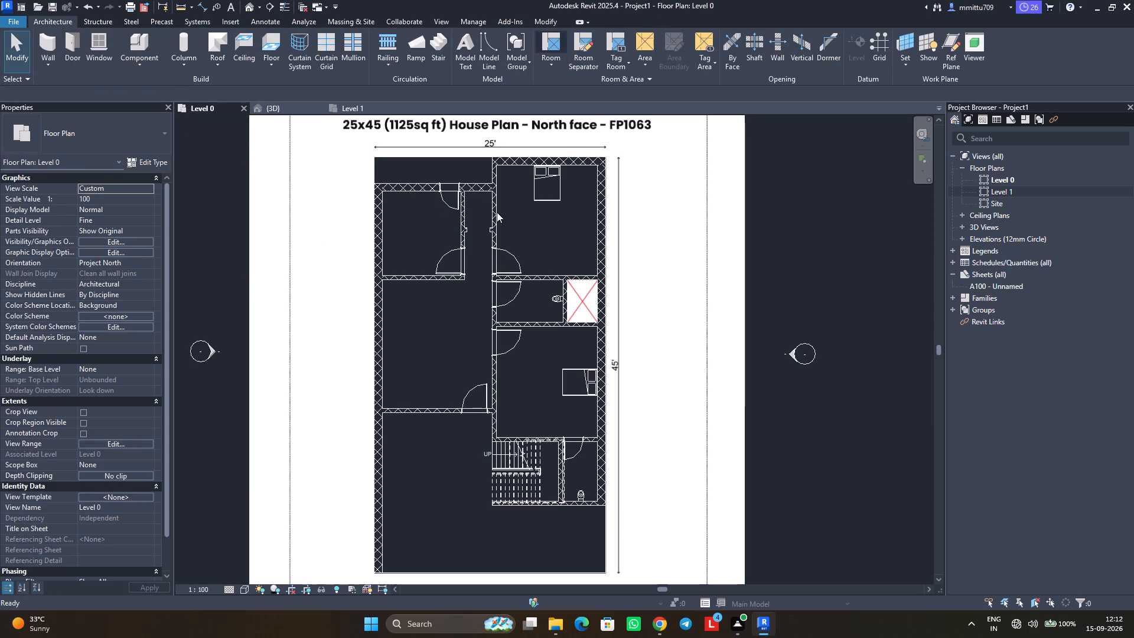
left_click(426, 231)
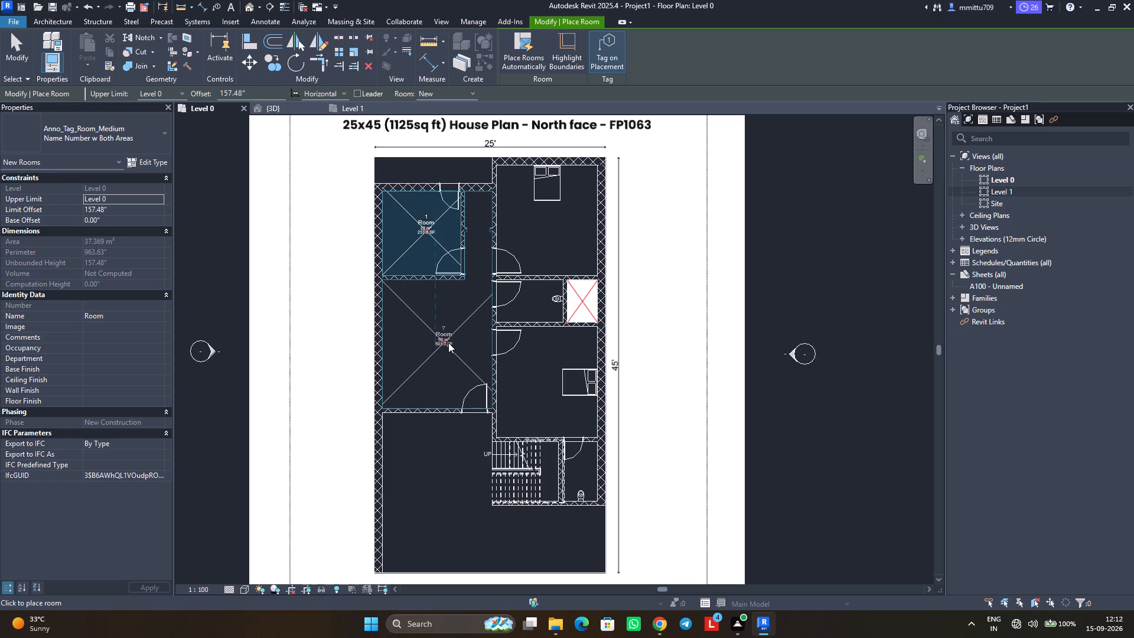
key("Escape")
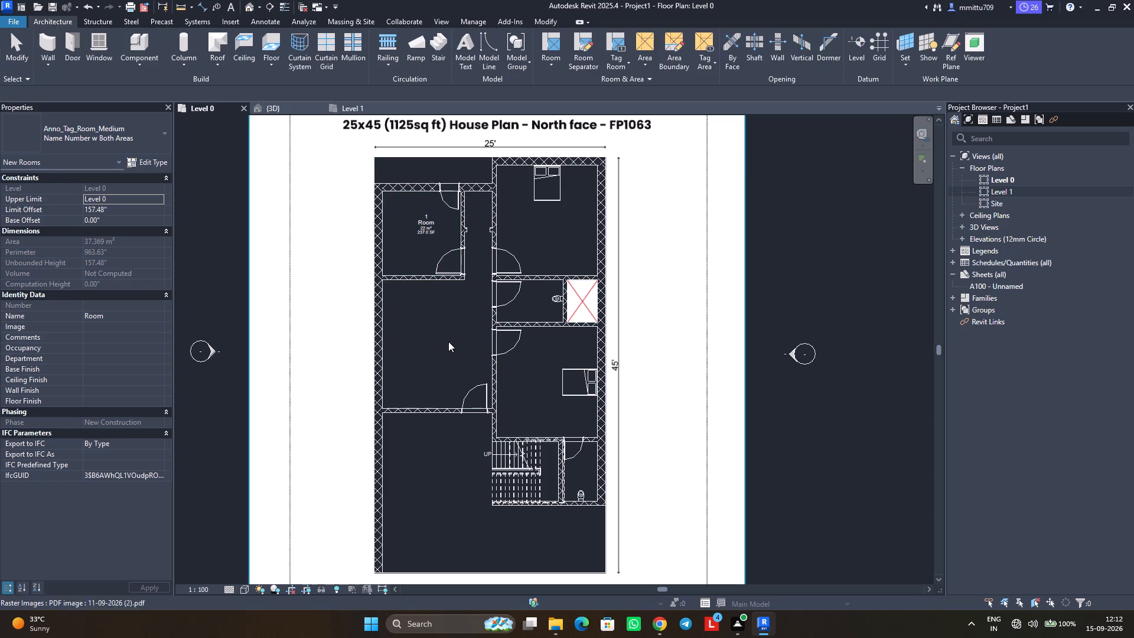
key("Escape")
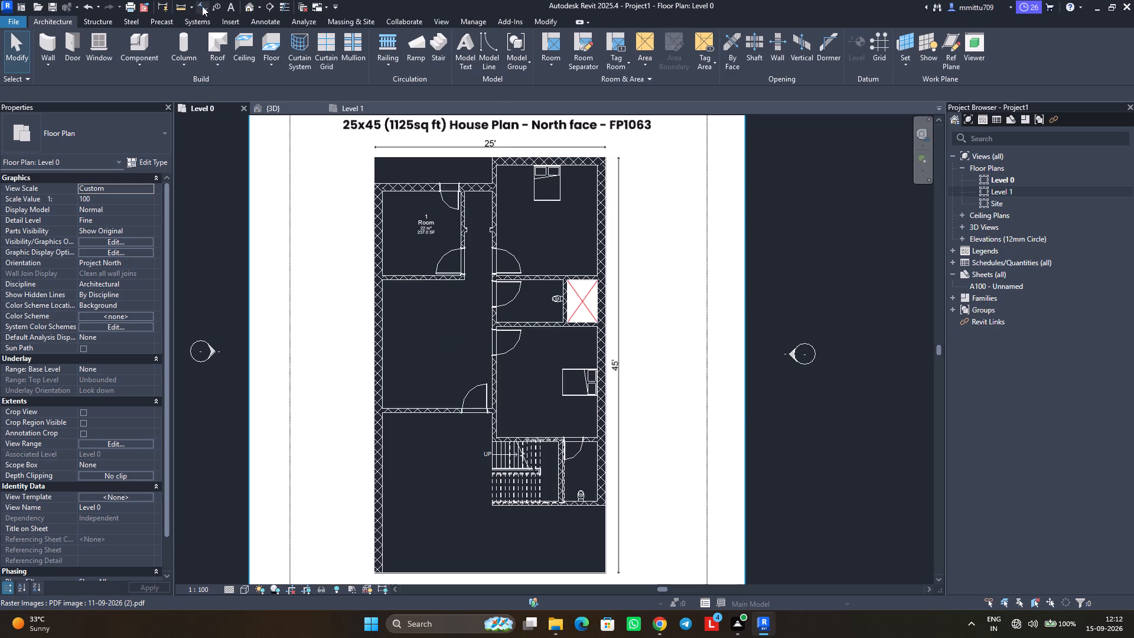
Draw a room separation line across the puja room's opening, between the two short wall stubs.
left_click(579, 50)
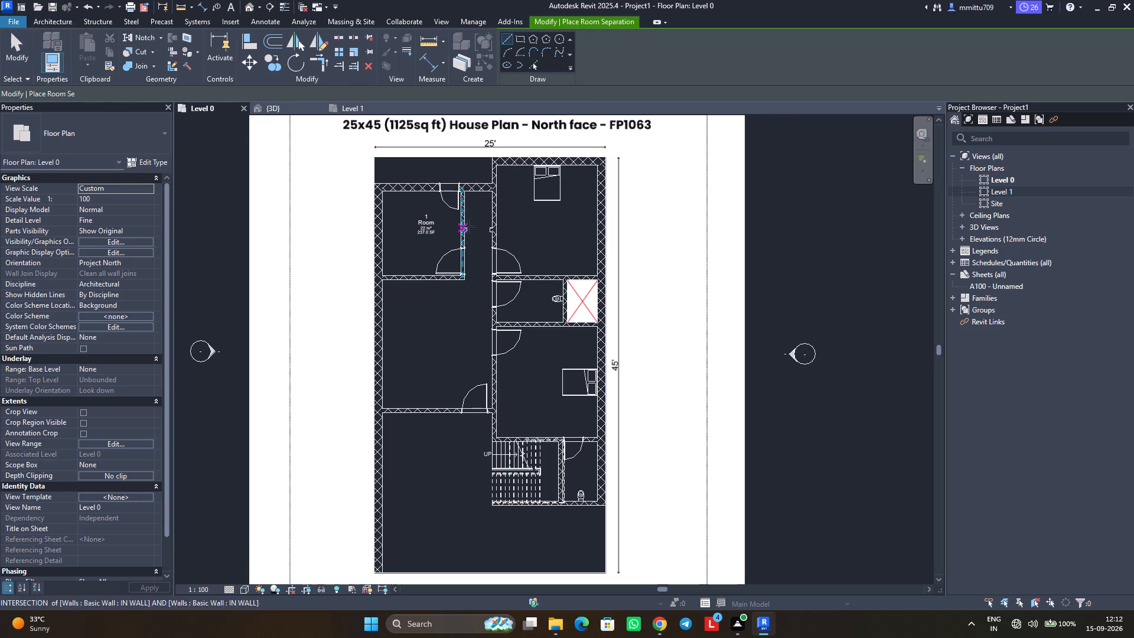
scroll(468, 229, "down", 1)
scroll(468, 229, "up", 2)
scroll(468, 229, "down", 2)
scroll(468, 229, "up", 2)
scroll(468, 228, "down", 1)
scroll(483, 232, "up", 3)
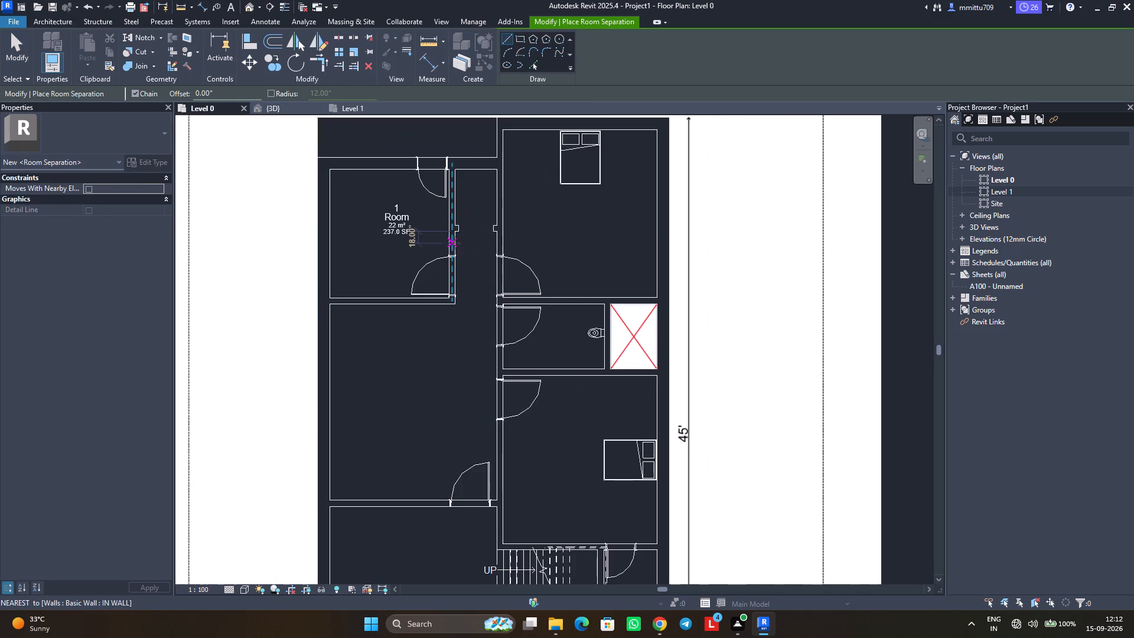
scroll(448, 237, "up", 8)
left_click(477, 211)
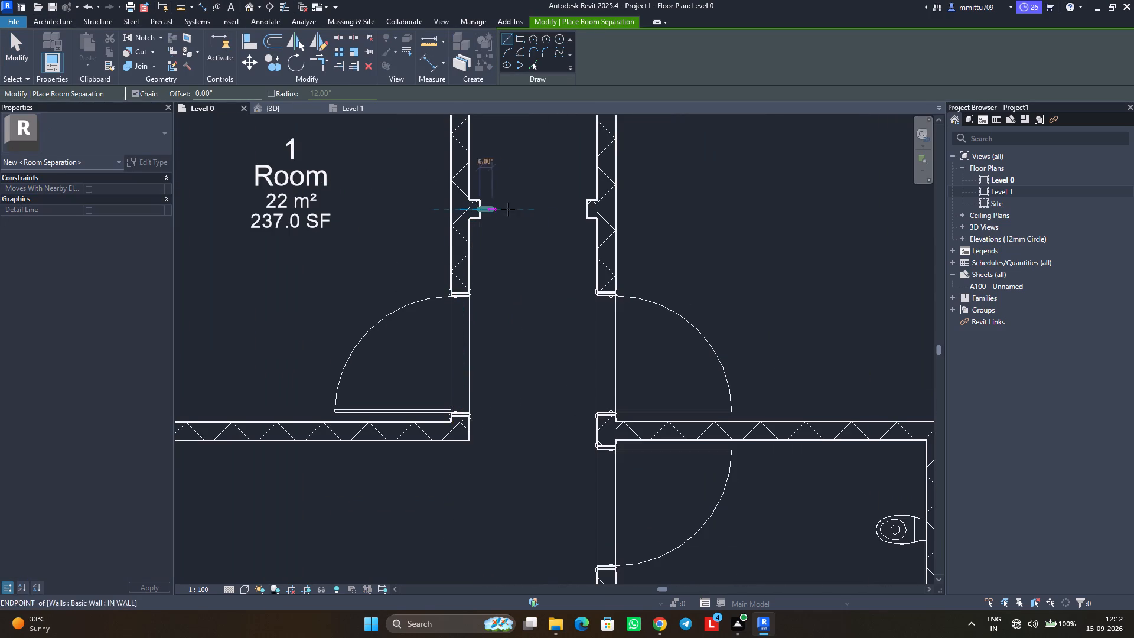
left_click(586, 213)
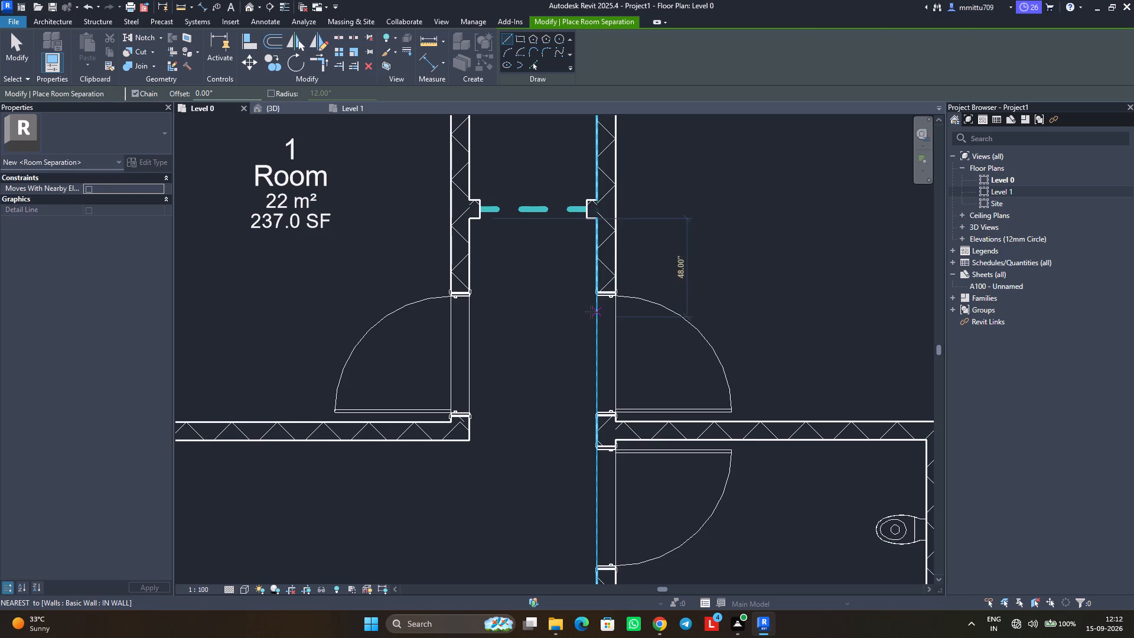
key("Escape")
key("Escape")
Place tagged rooms in the hall, puja room, both bedrooms, the bathroom between them and the open front area.
scroll(591, 312, "up", 1)
scroll(591, 312, "down", 1)
scroll(591, 312, "up", 1)
scroll(591, 312, "down", 10)
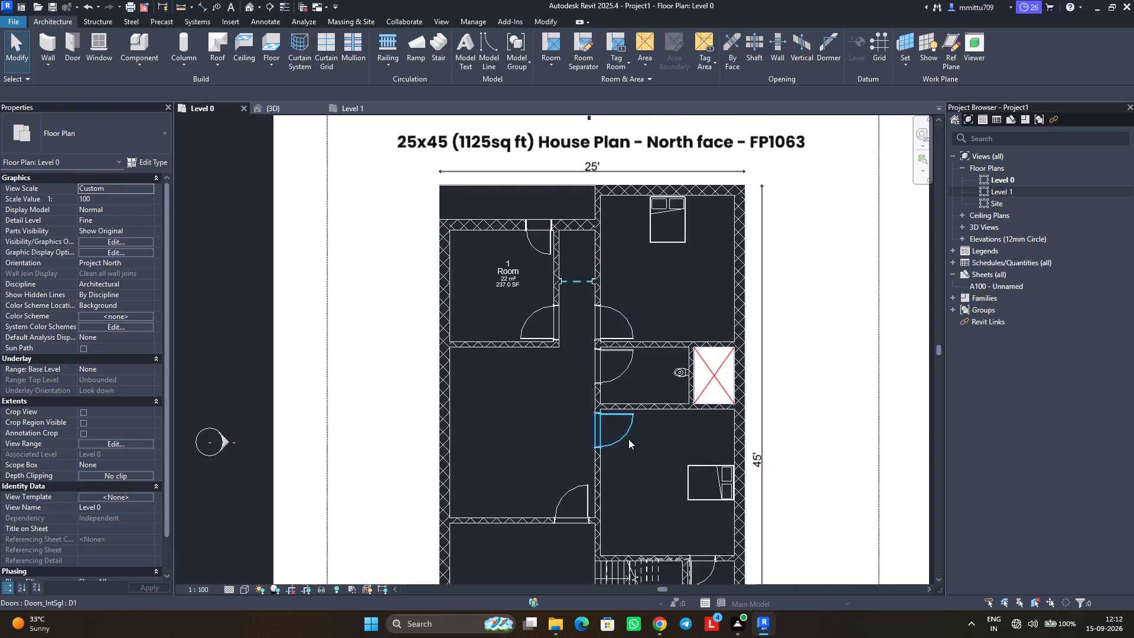
scroll(628, 439, "up", 1)
scroll(628, 439, "down", 2)
middle_click_drag(645, 450, 625, 393)
middle_click_drag(648, 426, 638, 413)
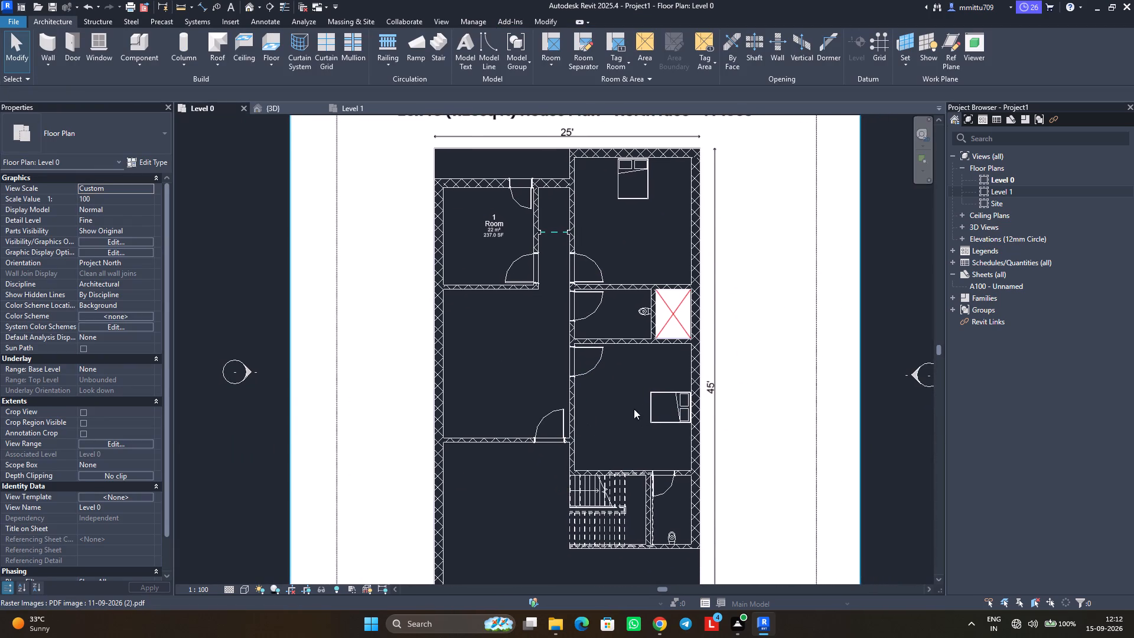
left_click(548, 51)
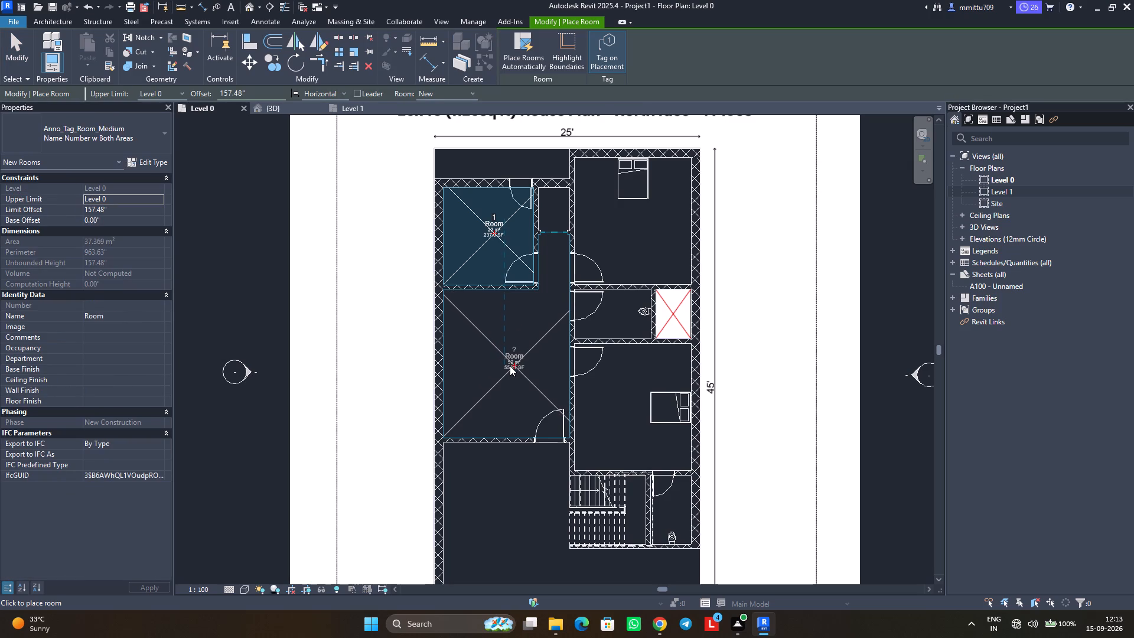
left_click(510, 366)
left_click(554, 210)
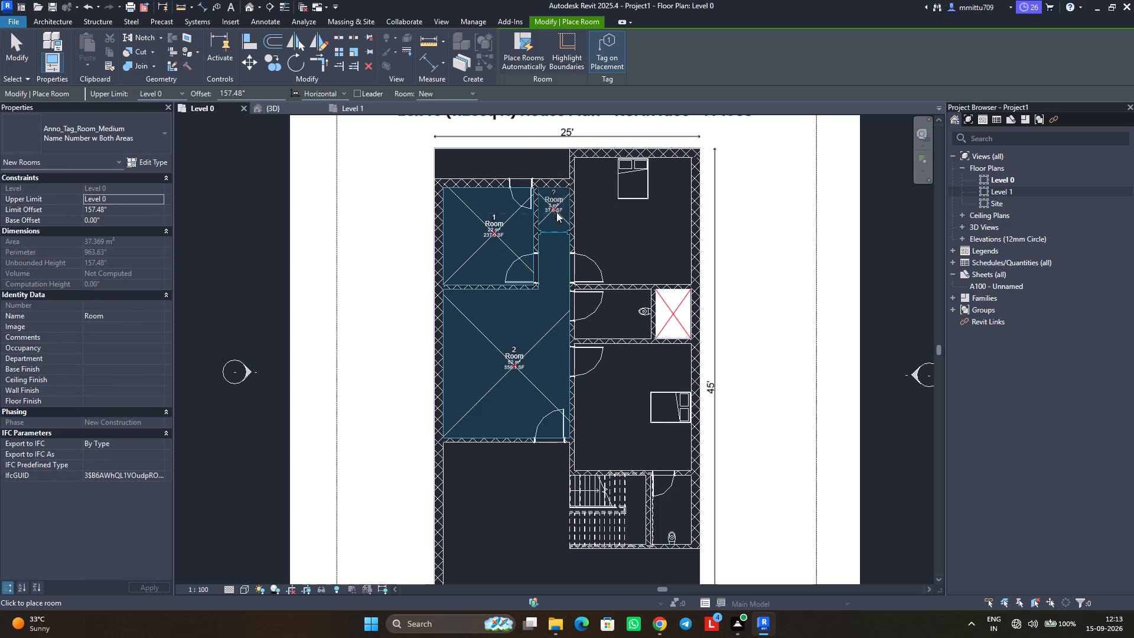
left_click(622, 224)
left_click(617, 318)
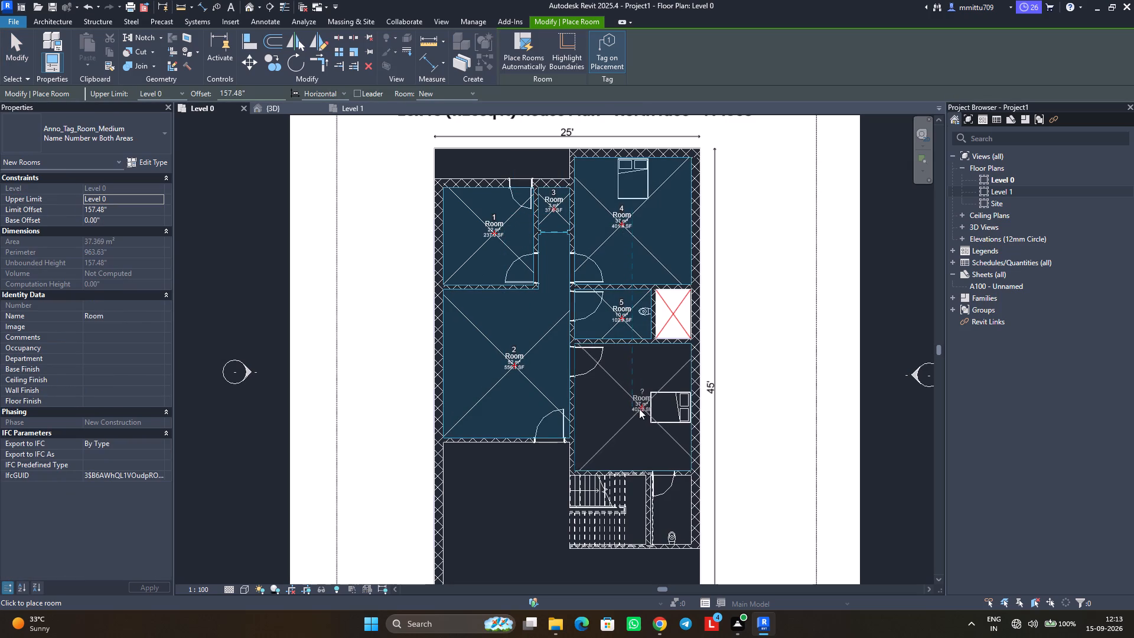
left_click(639, 409)
left_click(510, 520)
middle_click_drag(530, 491, 529, 387)
scroll(529, 482, "down", 1)
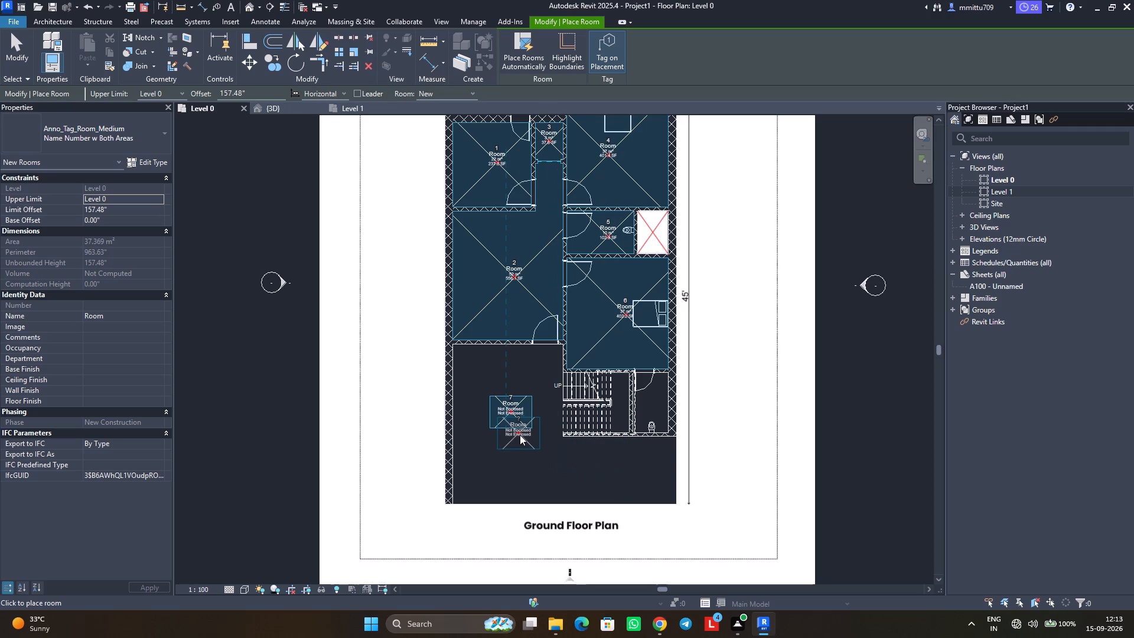
key("Escape")
key("Escape")
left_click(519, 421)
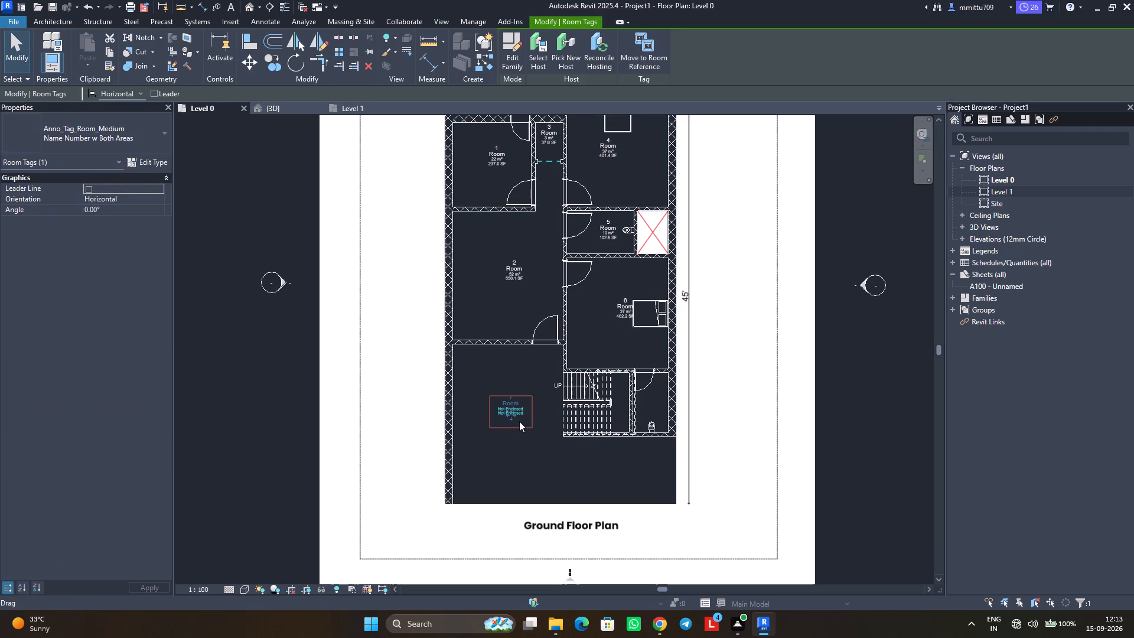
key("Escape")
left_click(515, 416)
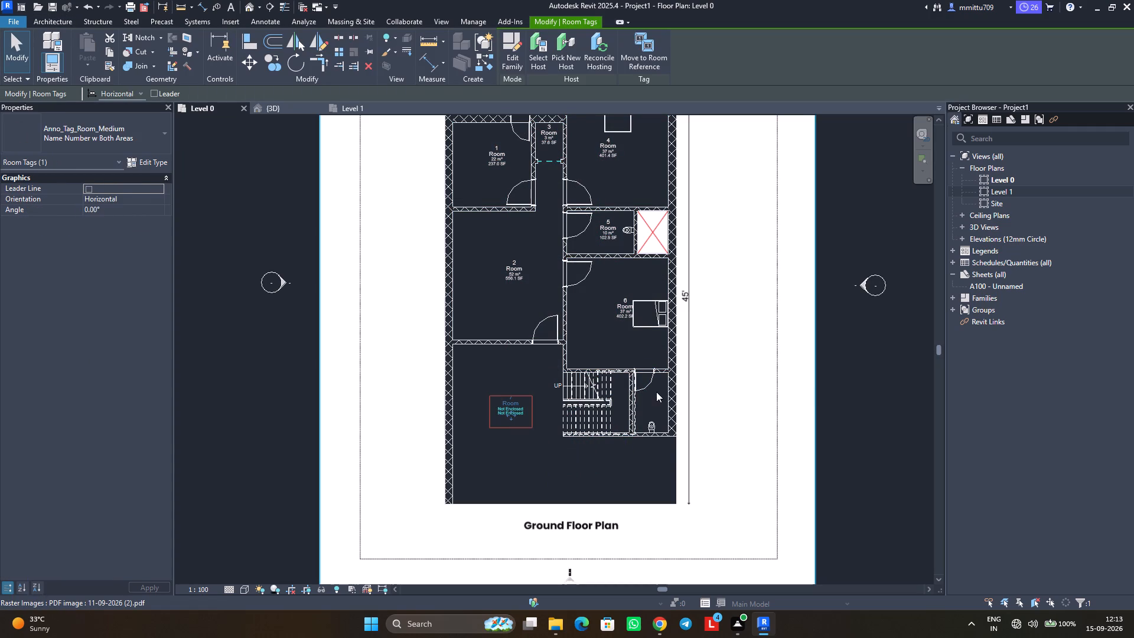
Place a tagged room in the toilet beside the staircase.
left_click(59, 20)
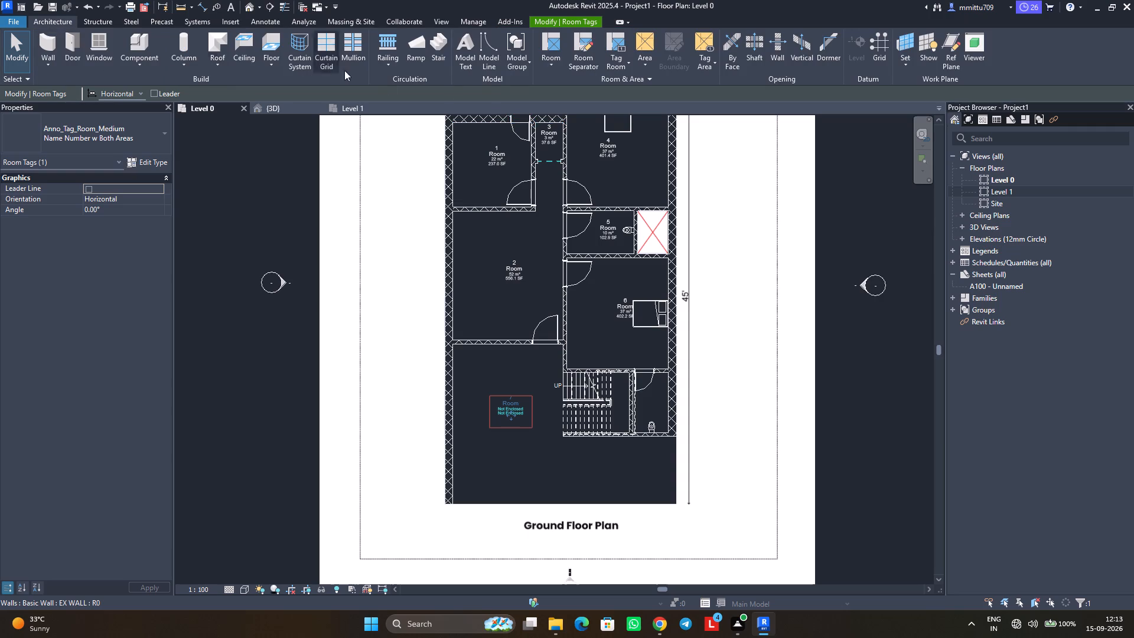
left_click(554, 48)
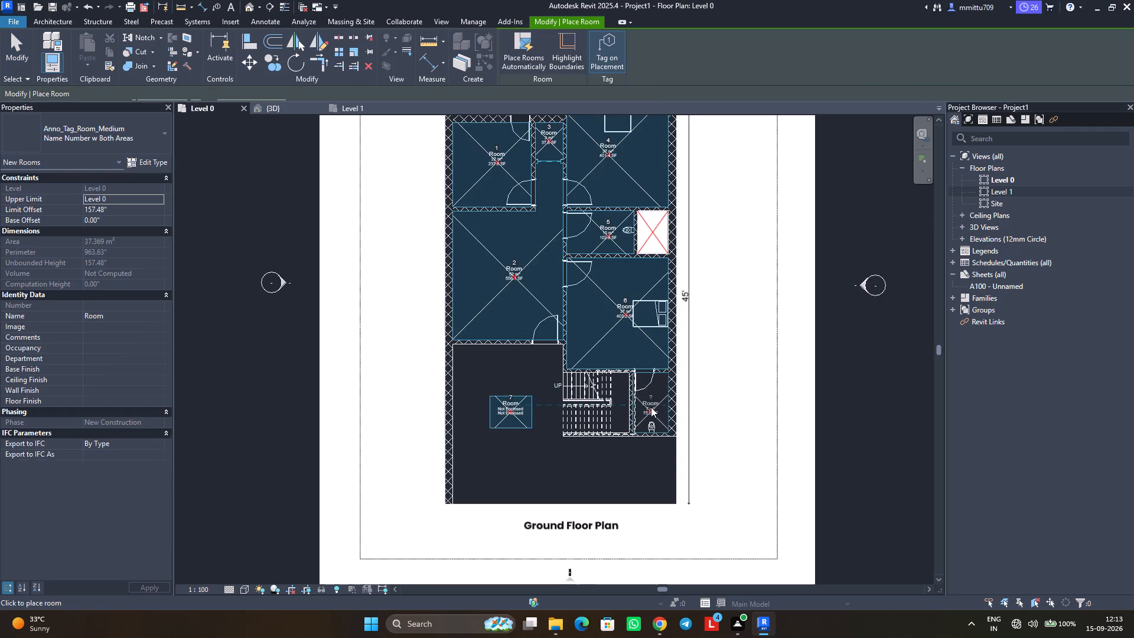
left_click(651, 401)
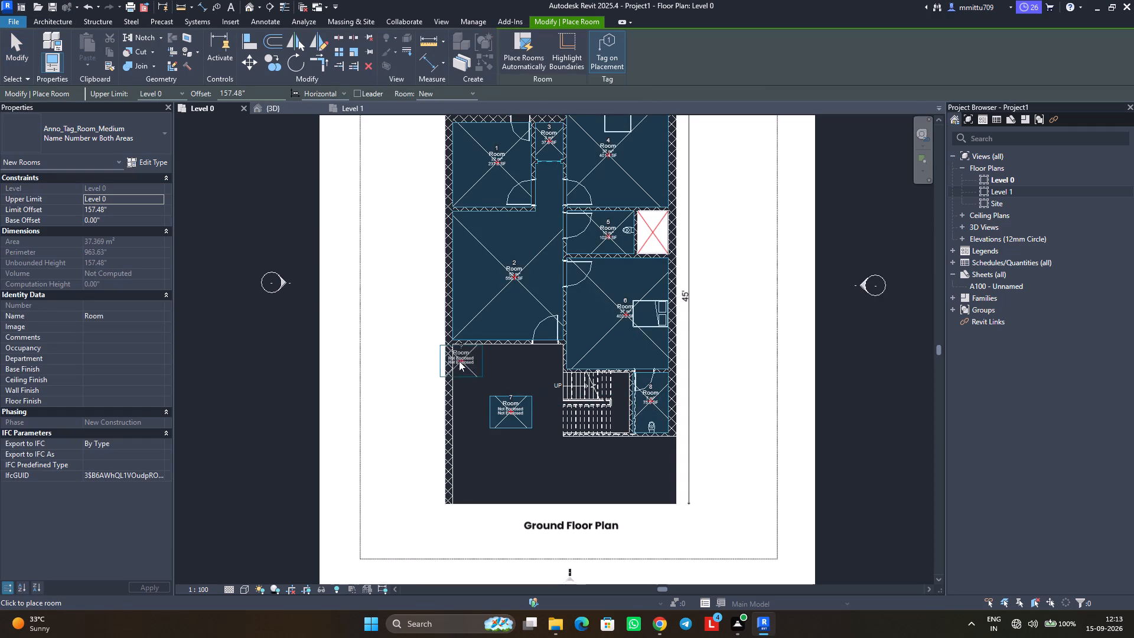
key("Escape")
key("Escape")
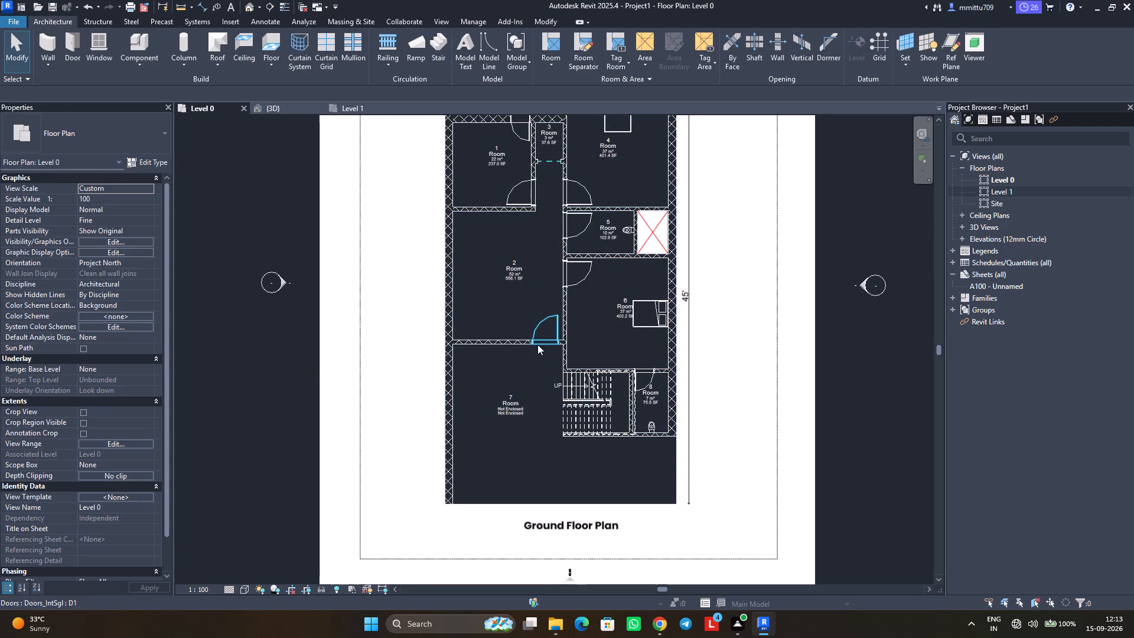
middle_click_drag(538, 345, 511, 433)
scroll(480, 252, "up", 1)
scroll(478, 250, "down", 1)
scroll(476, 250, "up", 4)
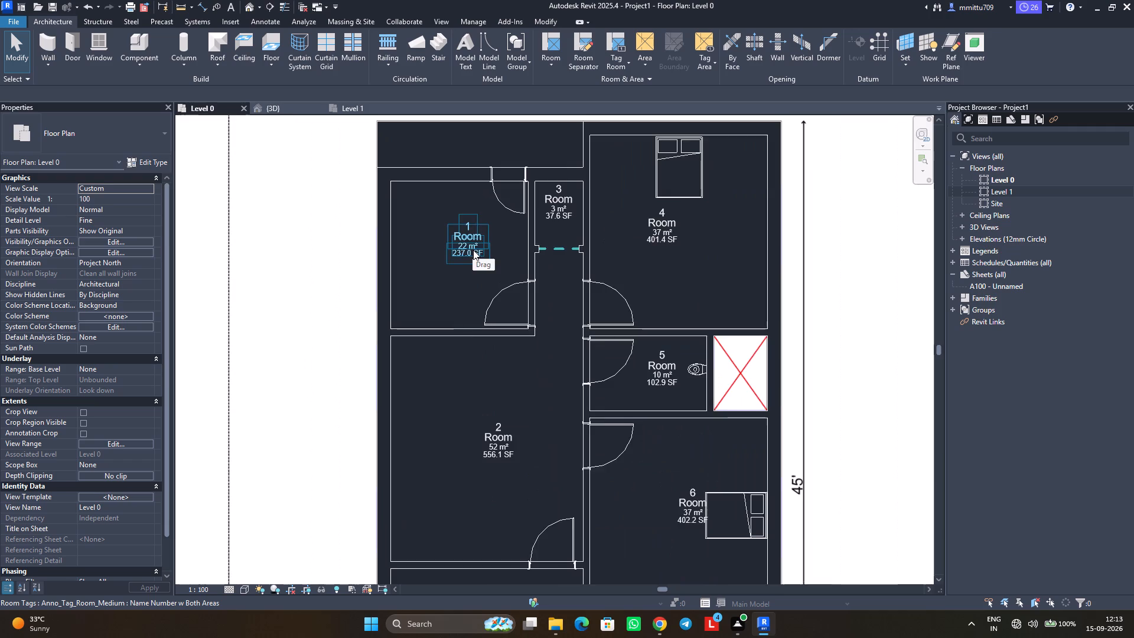
Turn off Vis - Room Area and Vis - Imperial Area for the room tag type, with all the room tags selected.
scroll(473, 250, "up", 2)
scroll(473, 250, "down", 1)
scroll(473, 250, "up", 6)
scroll(473, 250, "down", 1)
scroll(473, 250, "up", 2)
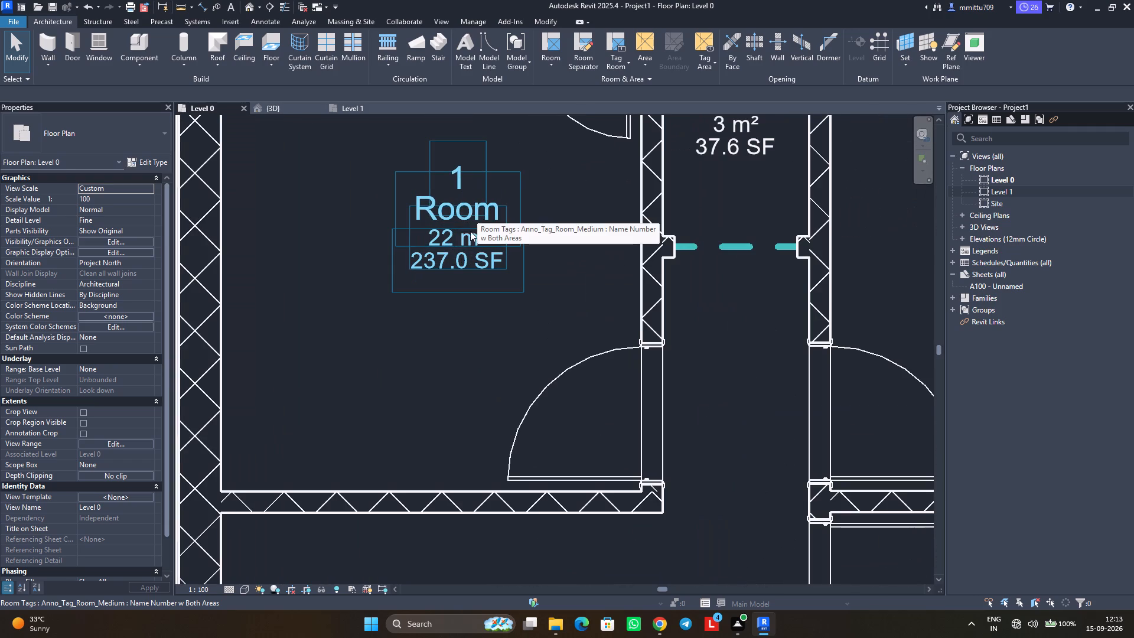
left_click(470, 216)
left_click(470, 260)
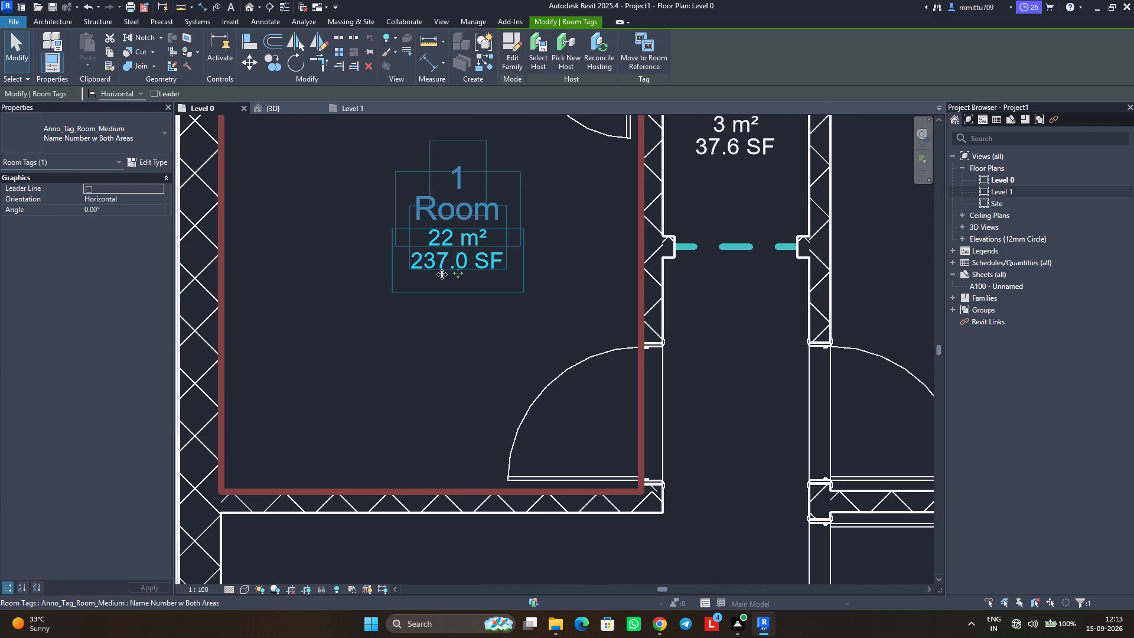
key("Escape")
left_click(423, 253)
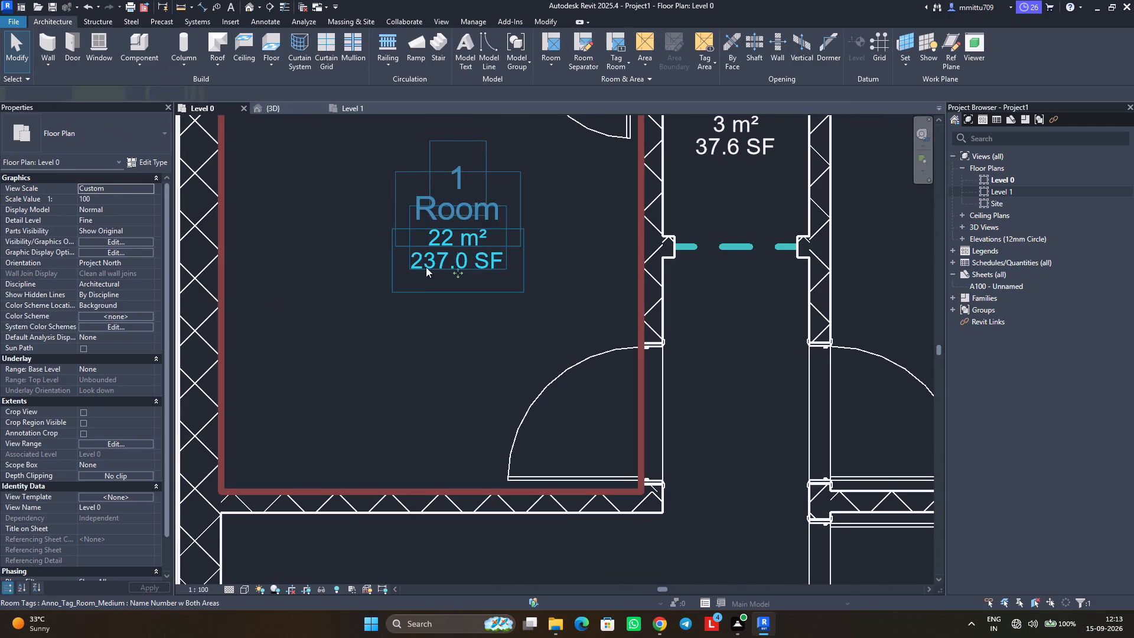
type("sa")
left_click(154, 158)
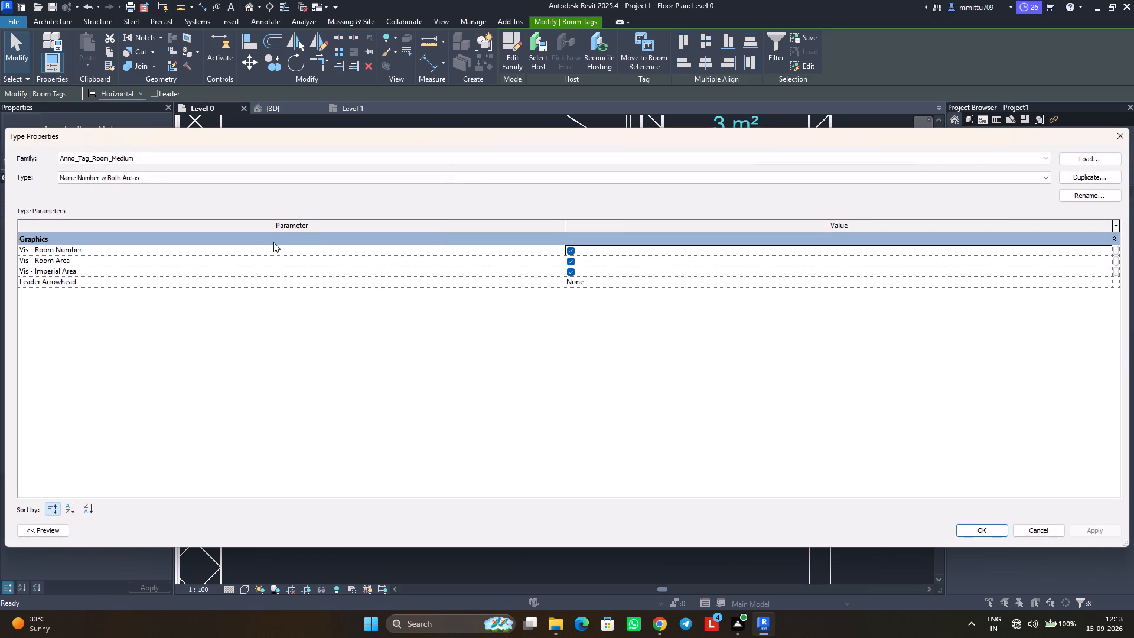
left_click(569, 270)
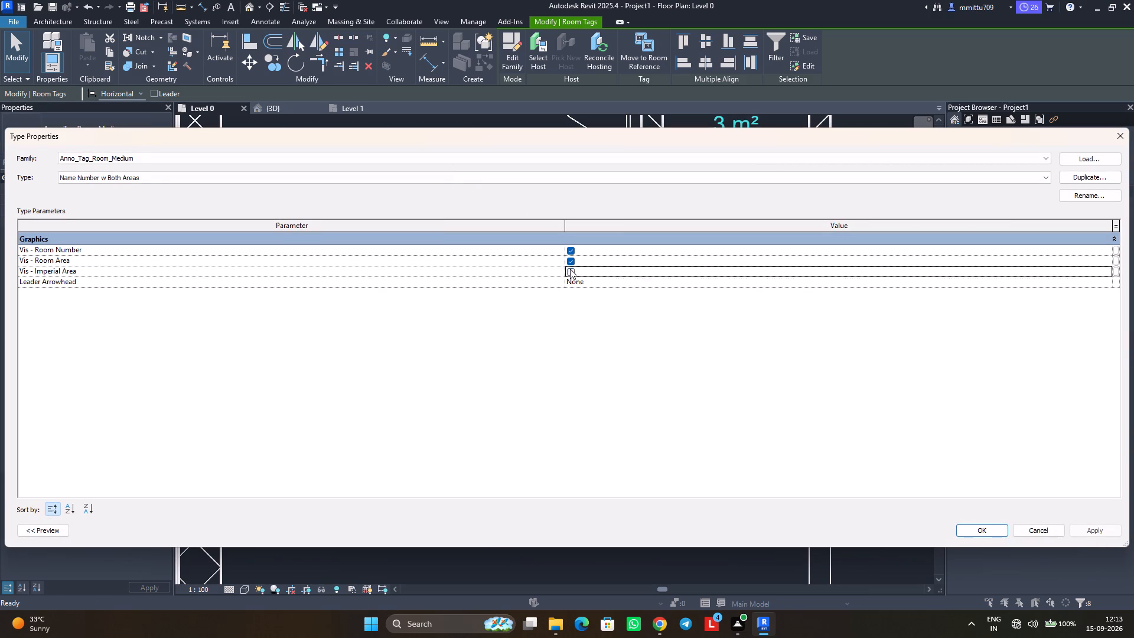
left_click(571, 263)
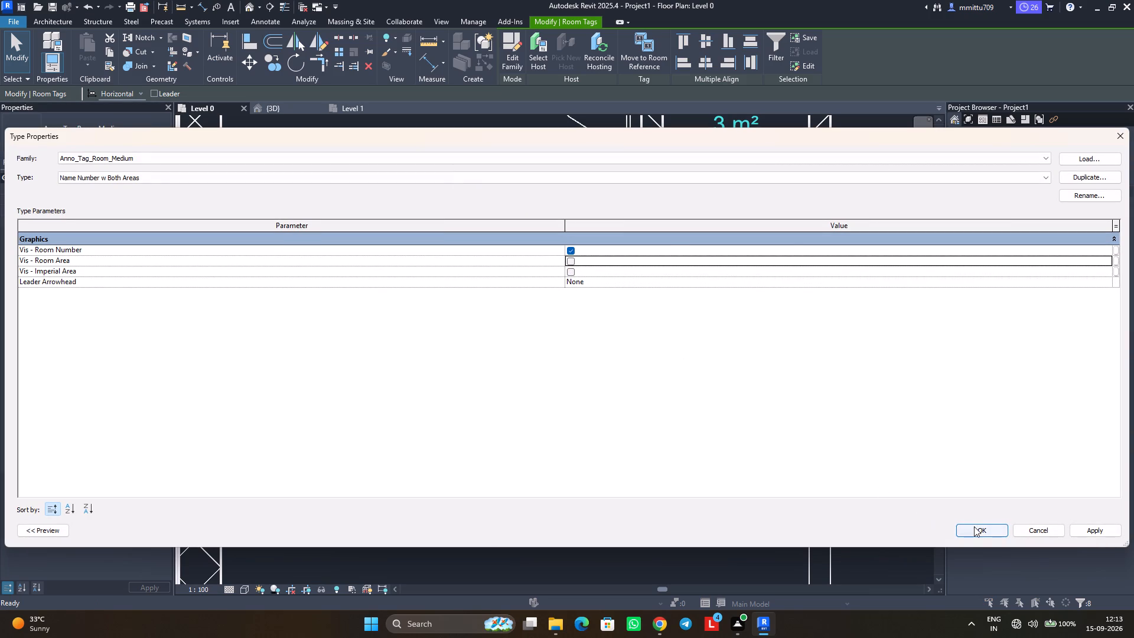
left_click(974, 526)
scroll(367, 376, "down", 7)
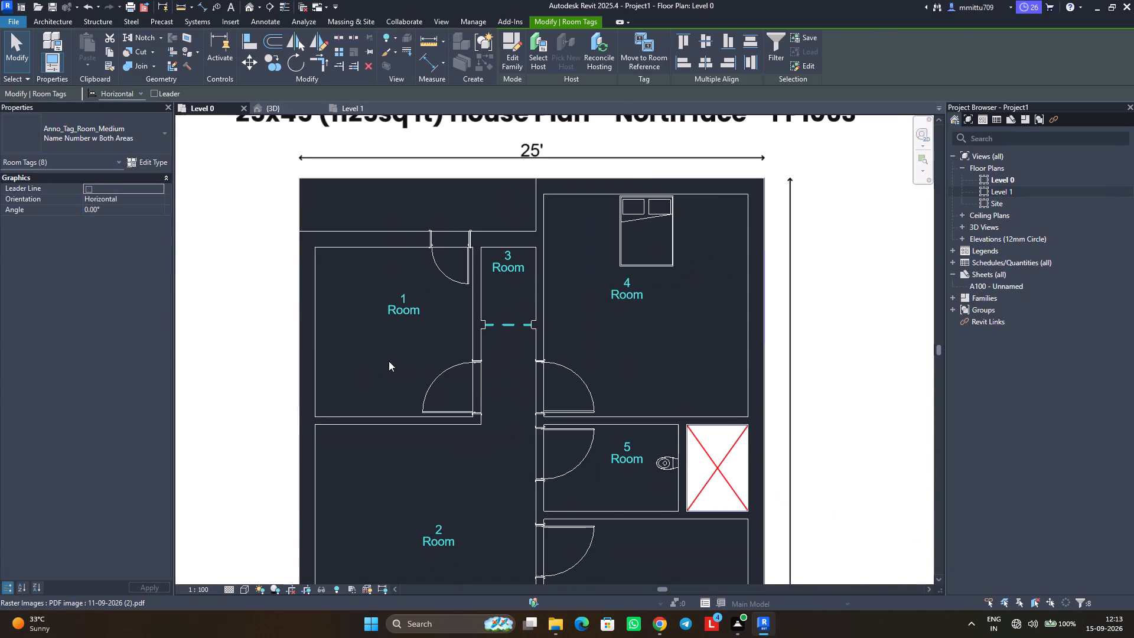
key("Escape")
Rename room 1, beside the puja room, as kitchen in its room tag.
left_click(395, 308)
left_click(402, 313)
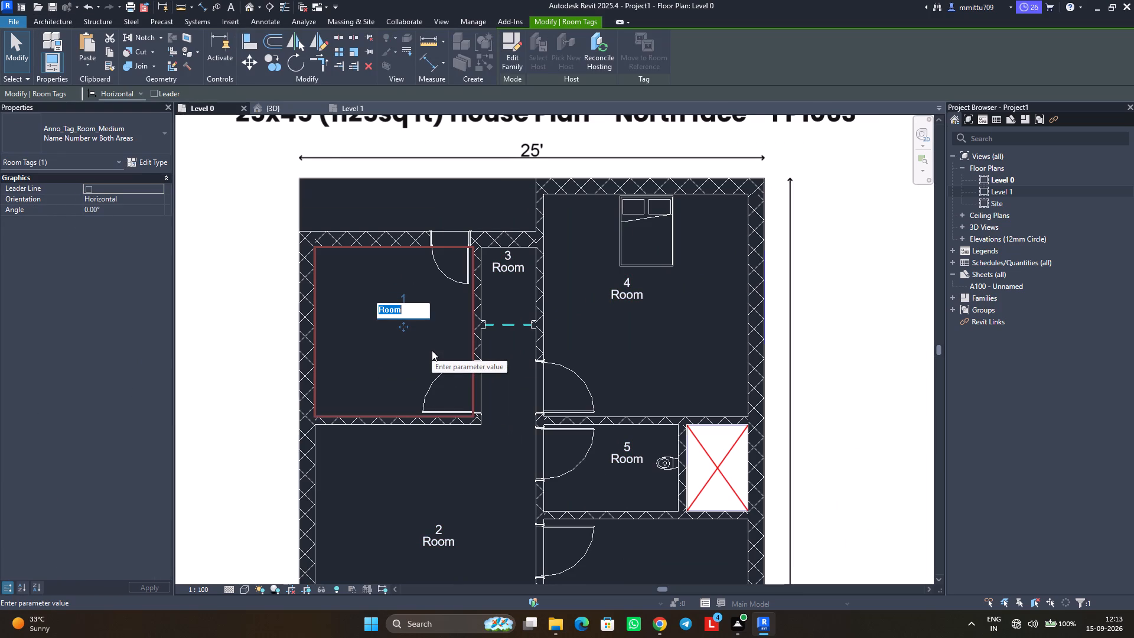
type("ki")
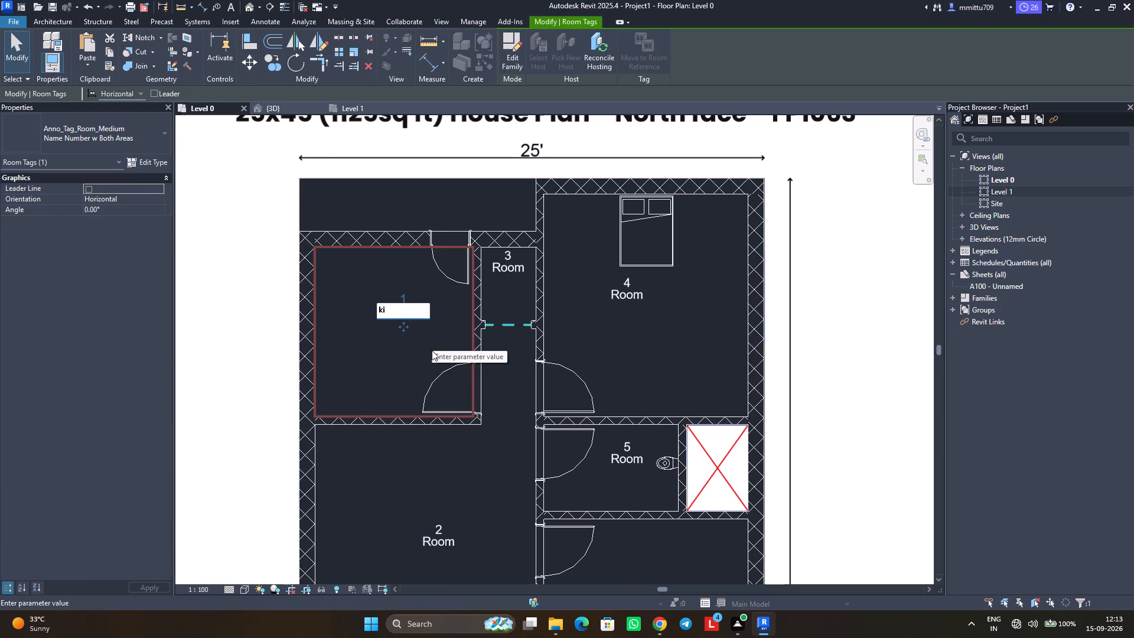
type("tchen")
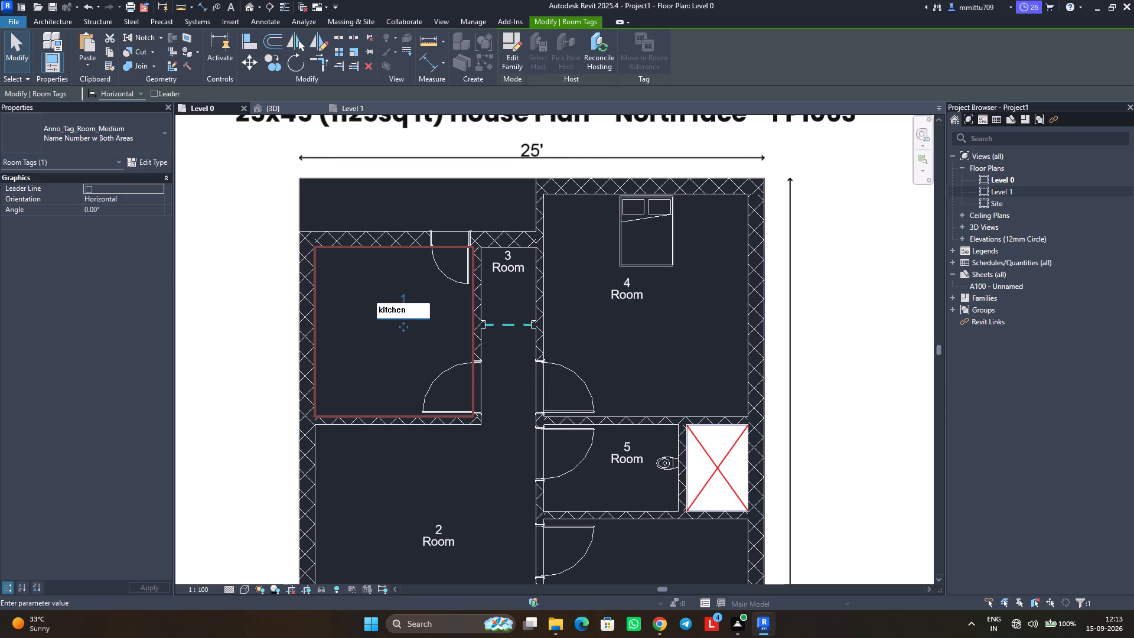
left_click(525, 398)
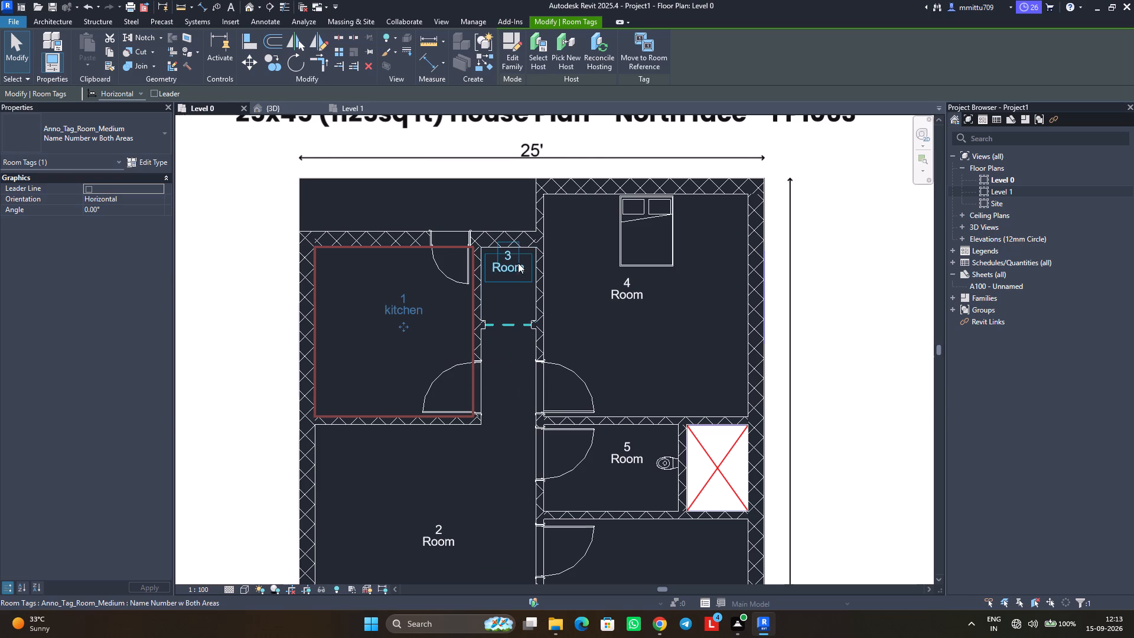
Rename room 3, between the kitchen and the upper bedroom, as pooja.
double_click(518, 265)
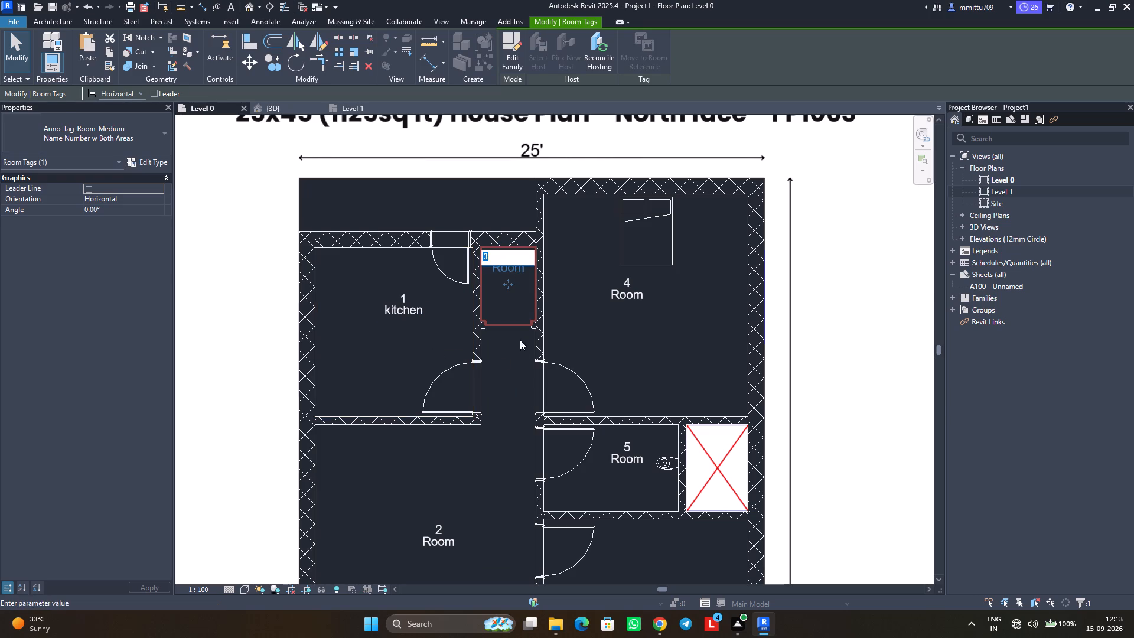
left_click(520, 353)
double_click(504, 277)
left_click(509, 271)
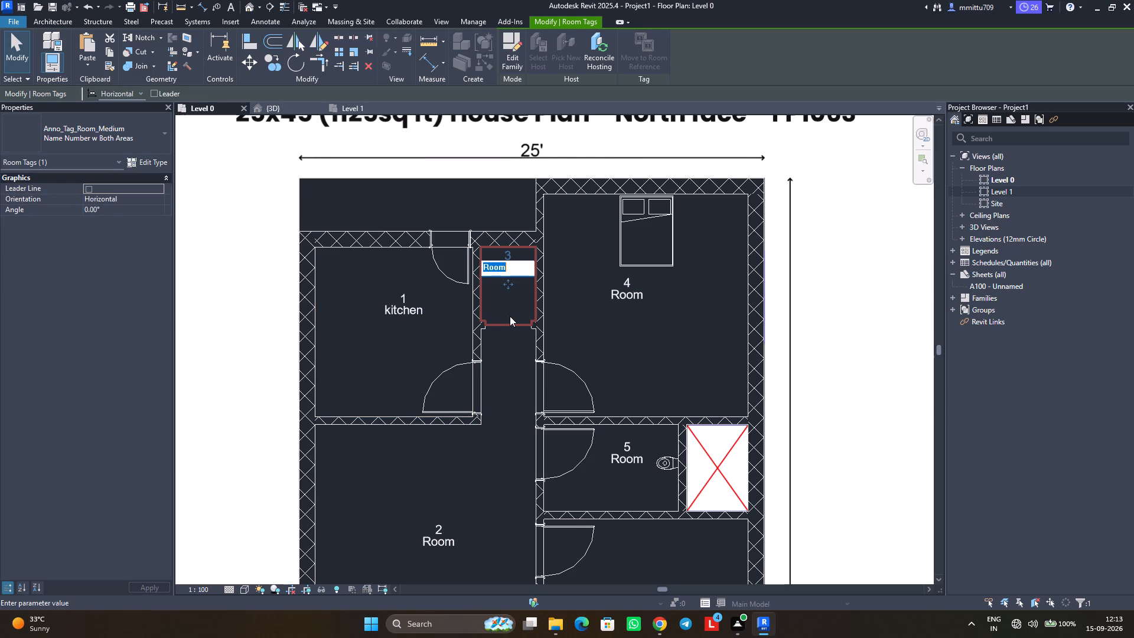
type("pooja")
left_click(512, 377)
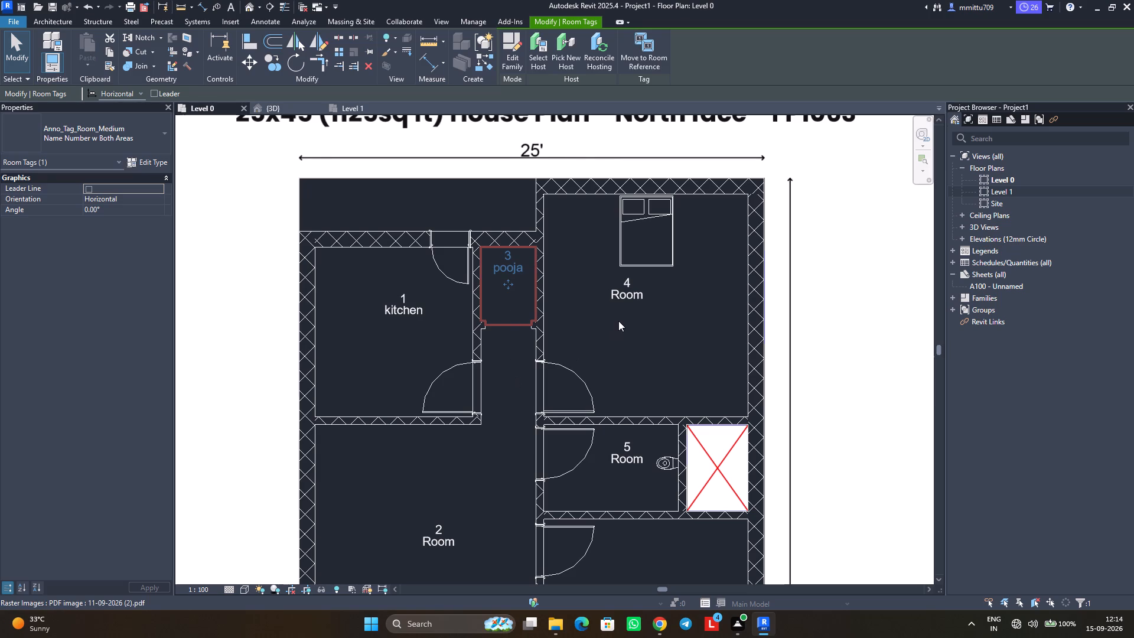
Rename room 4, the upper bedroom, as bed room 1.
double_click(624, 297)
type("bed room 1")
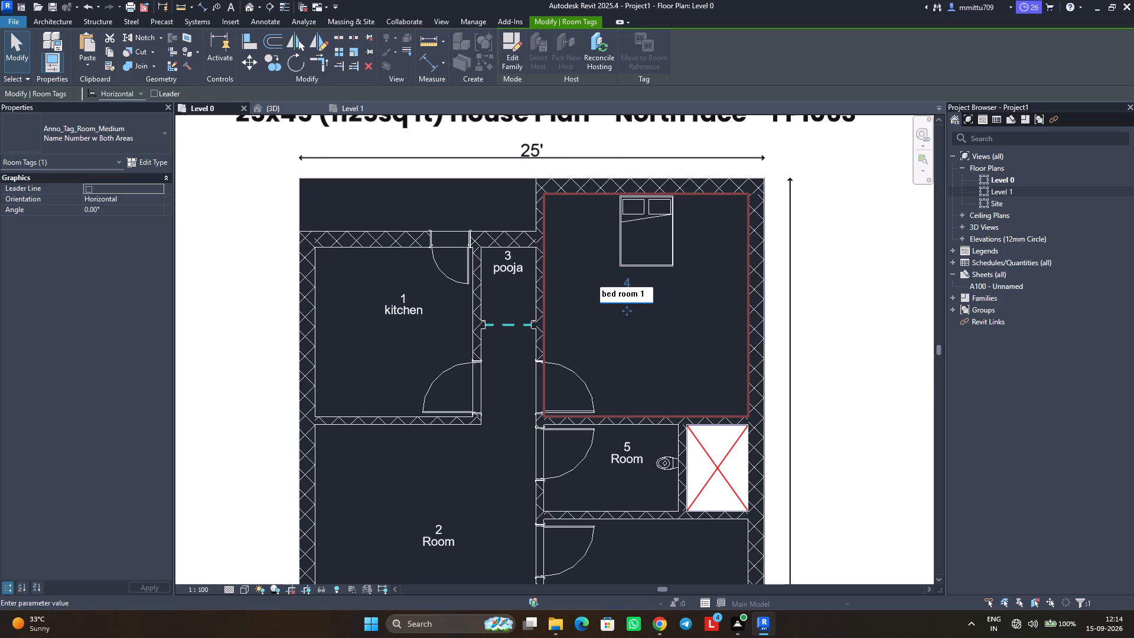
left_click(470, 504)
Rename room 6, the lower bedroom above the staircase, as bed room 2.
middle_click_drag(592, 474, 612, 268)
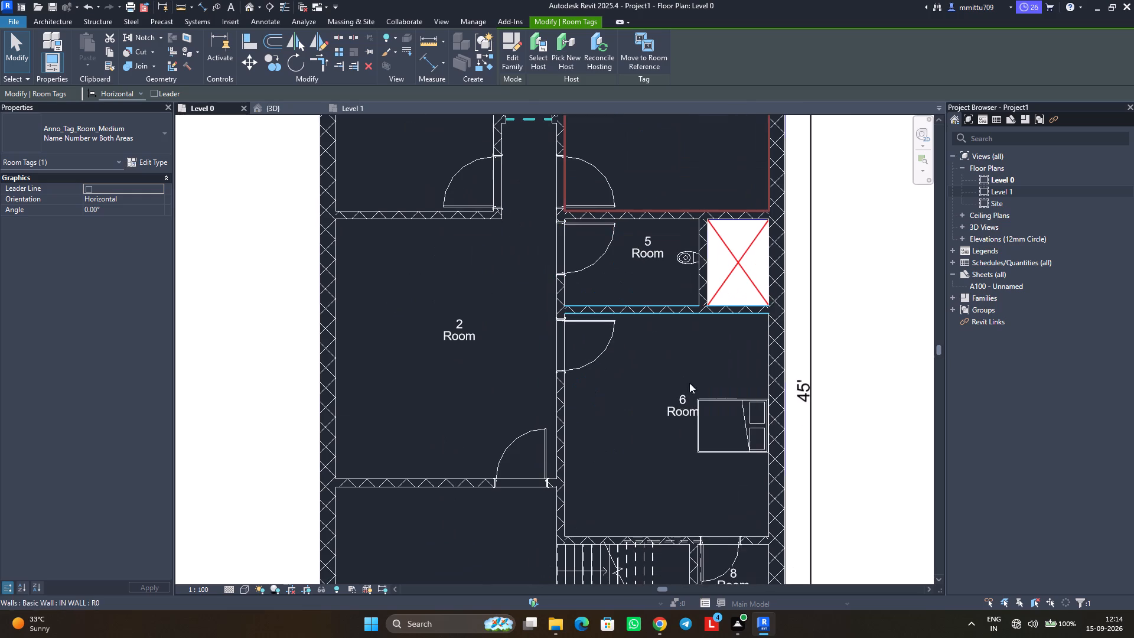
double_click(682, 412)
type("bed rom 2")
key("BackSpace")
key("BackSpace")
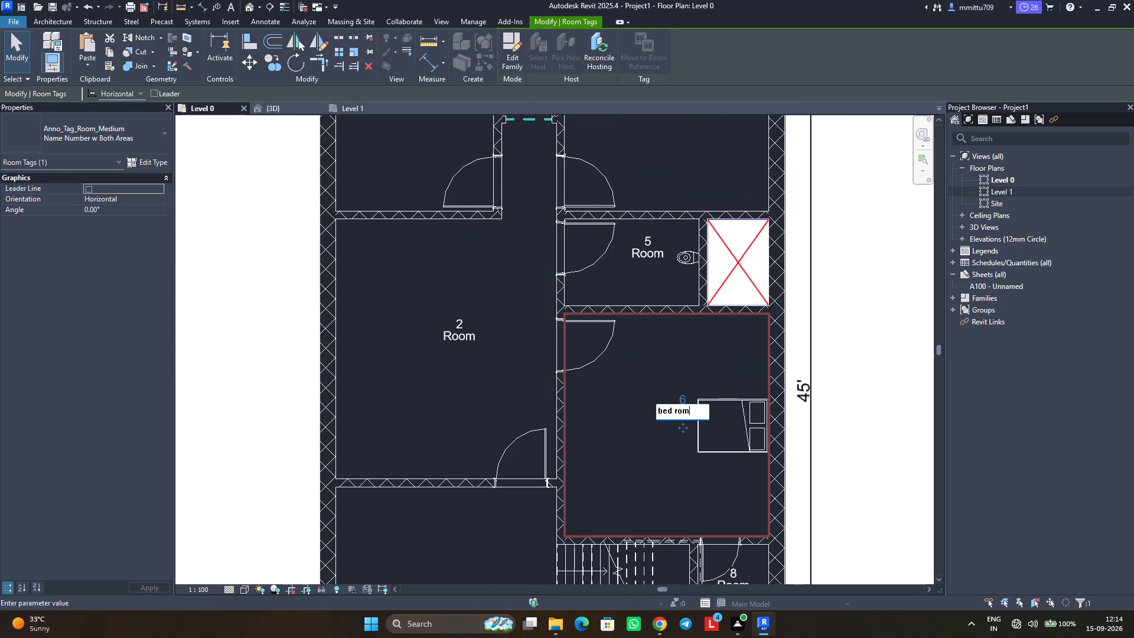
key("BackSpace")
key("BackSpace")
type("oom 2")
left_click(566, 475)
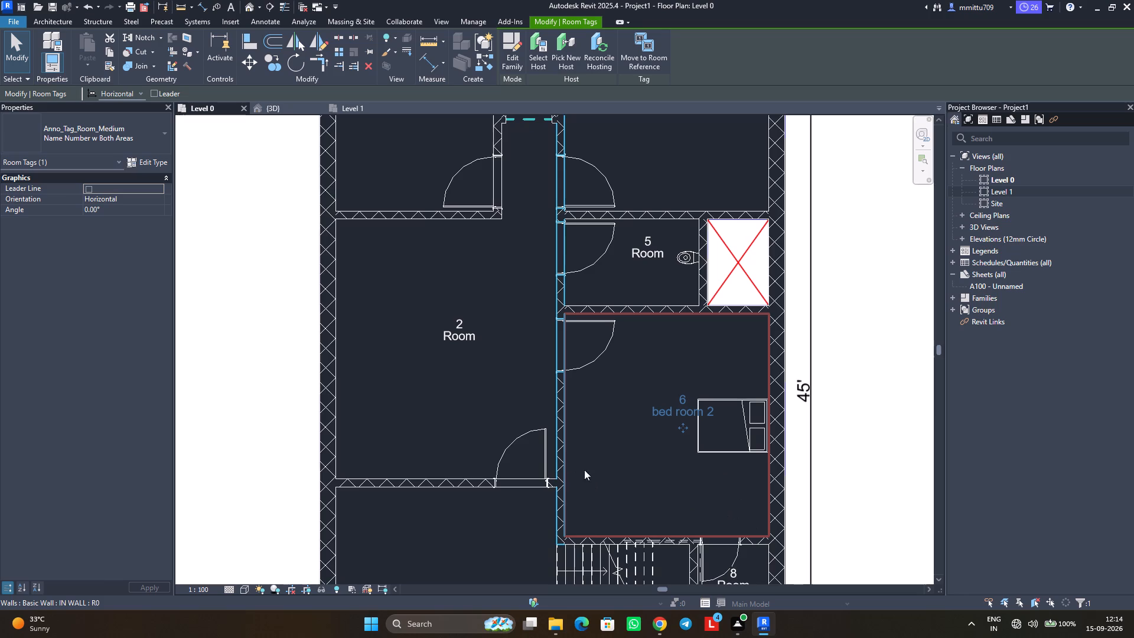
Rename room 5, the bathroom between the two bedrooms, as toilet 1.
middle_click_drag(602, 441, 566, 349)
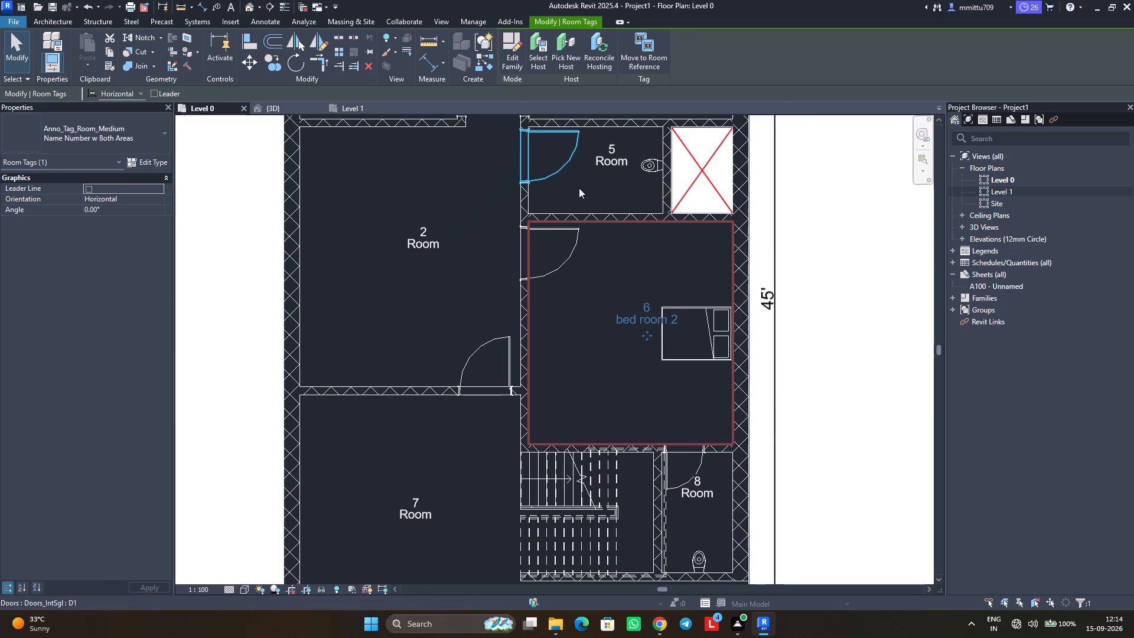
double_click(610, 161)
type("toilet")
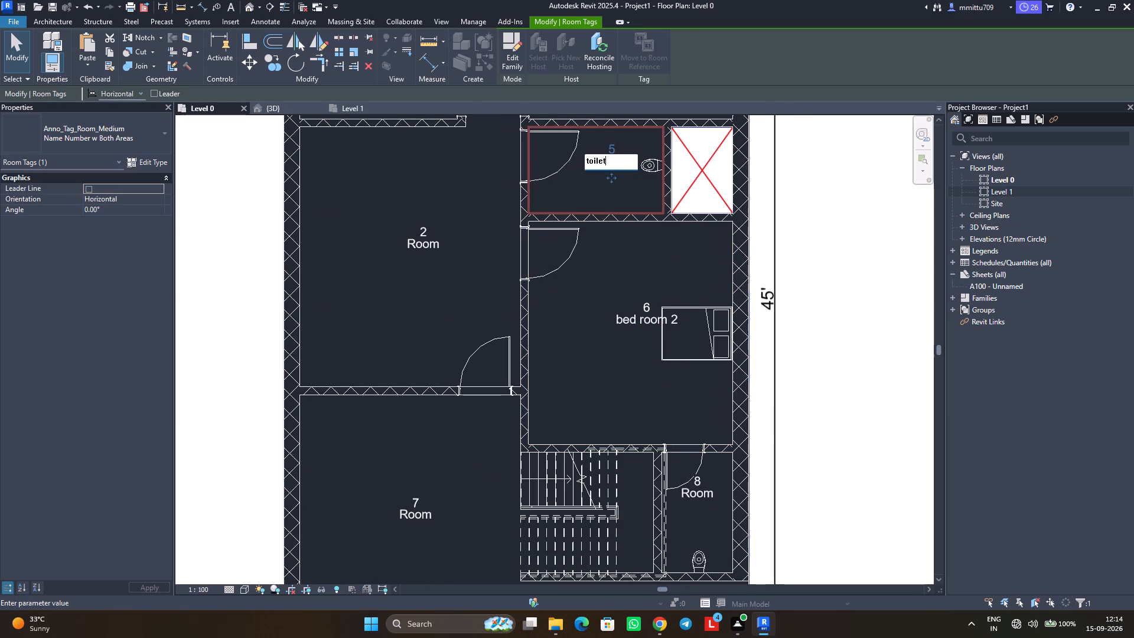
key("space")
type("1")
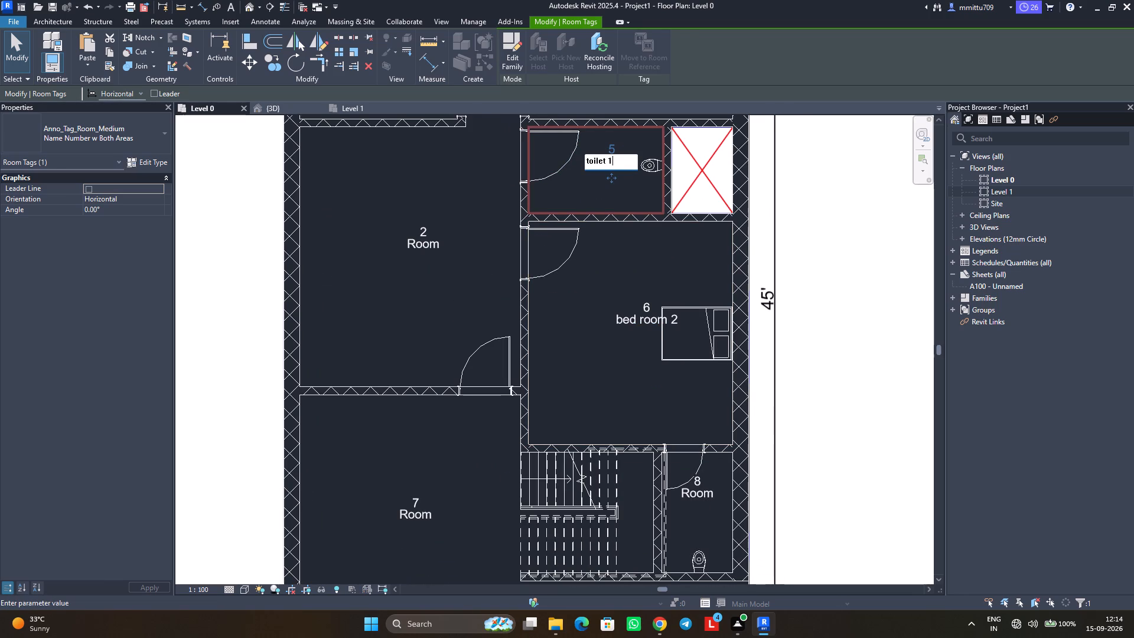
left_click(575, 299)
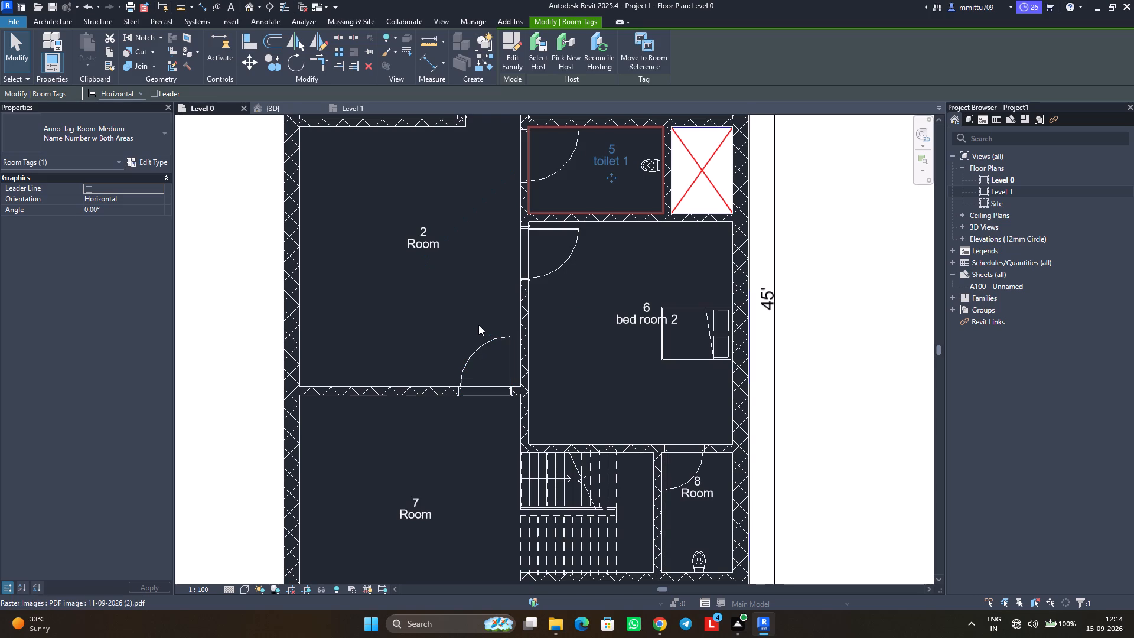
Rename room 2, the large room below the kitchen, as hall.
double_click(426, 246)
type("hall")
key("Return")
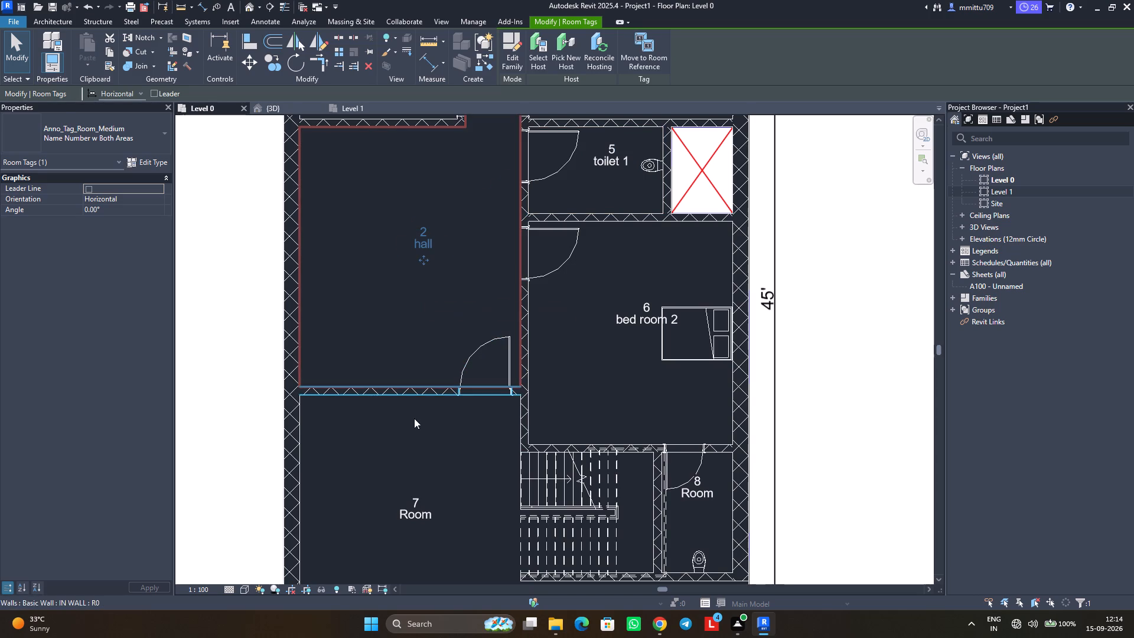
left_click(414, 430)
Rename room 7, the front space beside the staircase, as open area.
scroll(438, 353, "down", 2)
middle_click(438, 353)
scroll(438, 353, "down", 1)
scroll(438, 353, "up", 1)
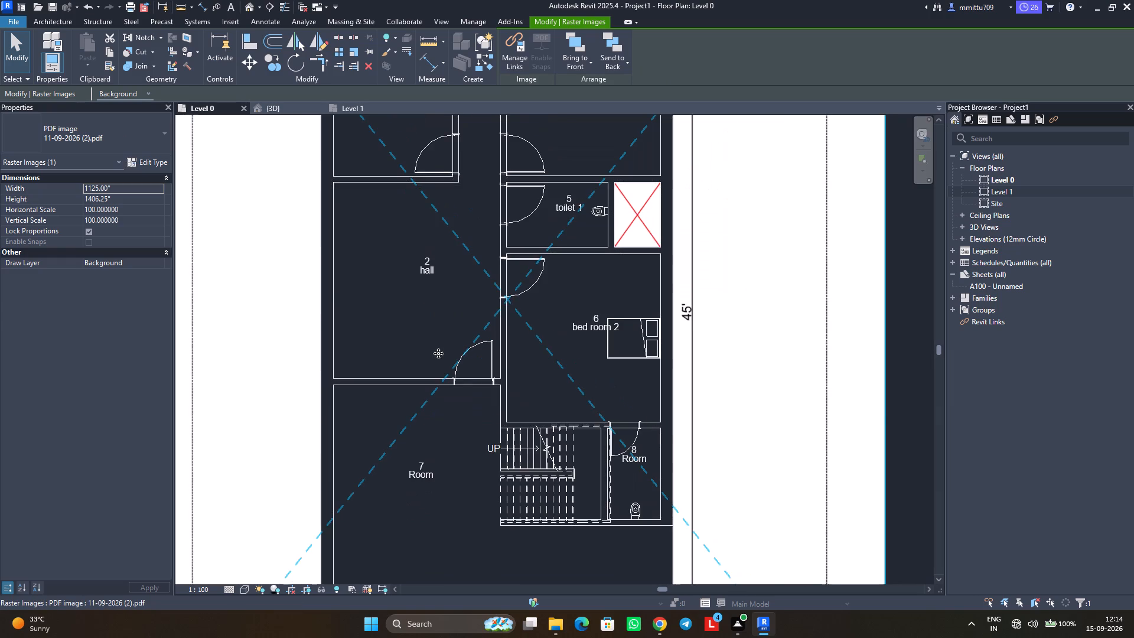
middle_click_drag(438, 351, 431, 396)
scroll(435, 382, "down", 1)
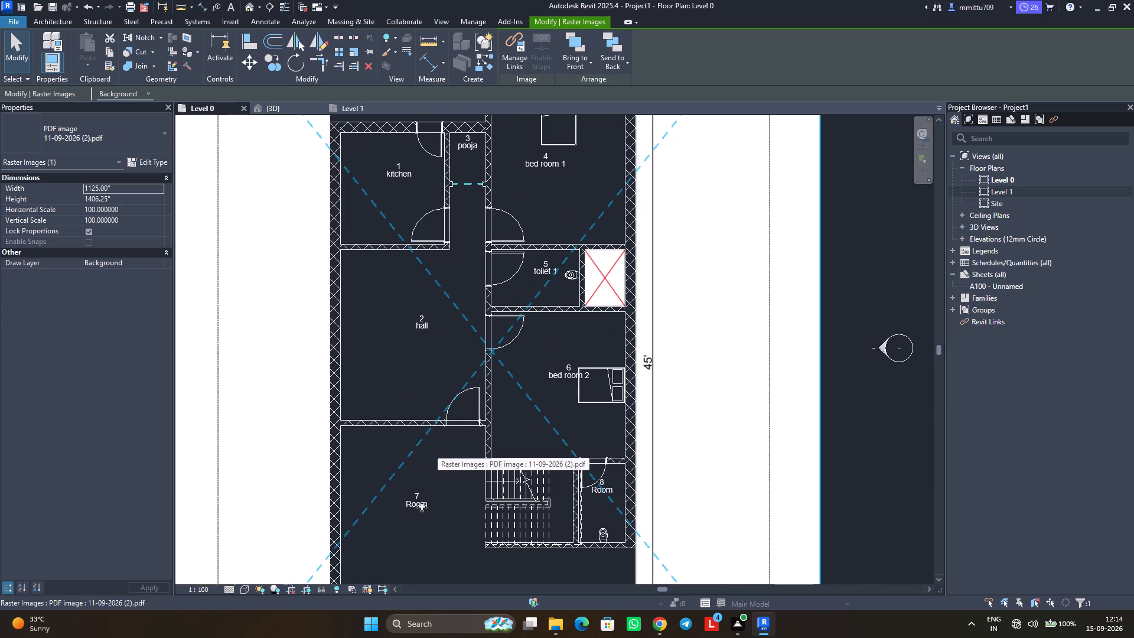
scroll(393, 509, "up", 2)
scroll(442, 512, "up", 2)
scroll(442, 512, "down", 3)
scroll(442, 512, "up", 3)
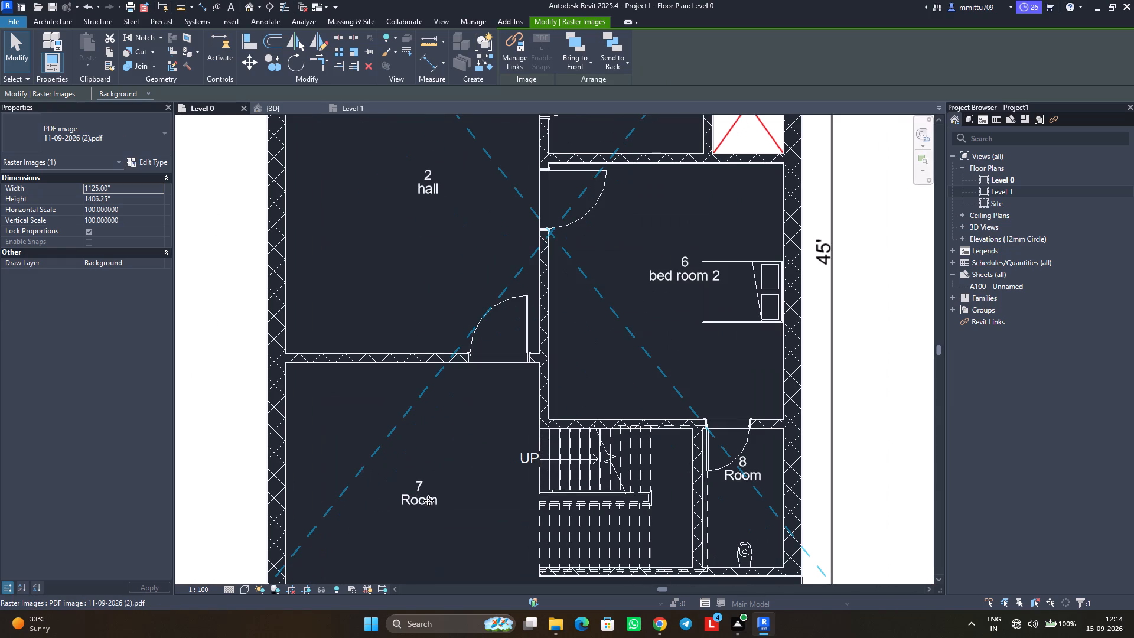
key("Escape")
double_click(416, 506)
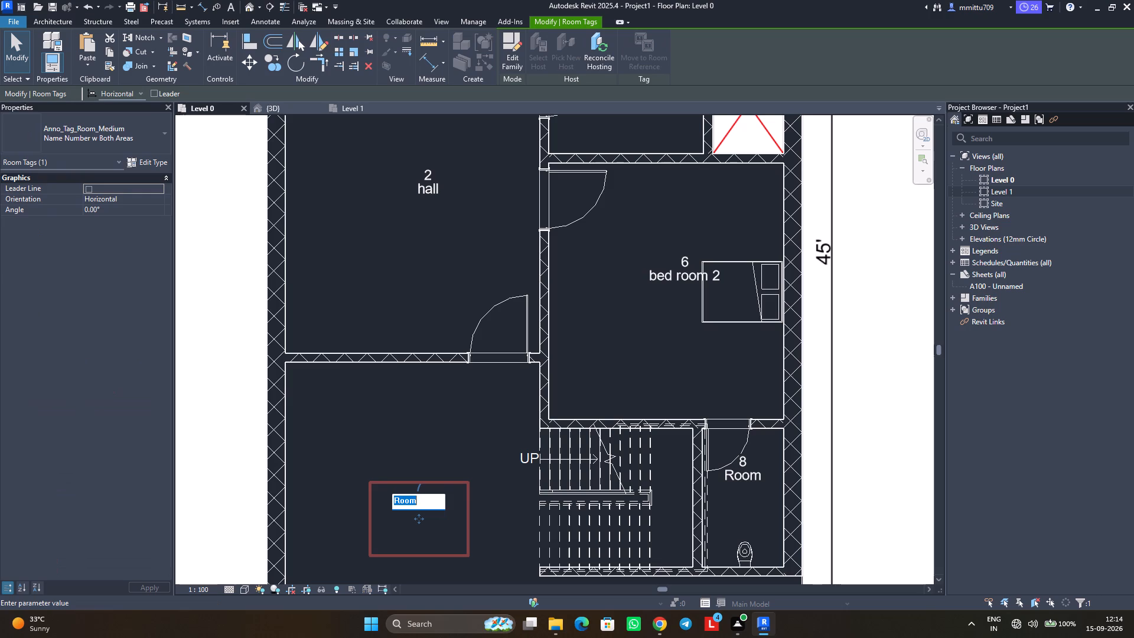
type("open area")
key("Return")
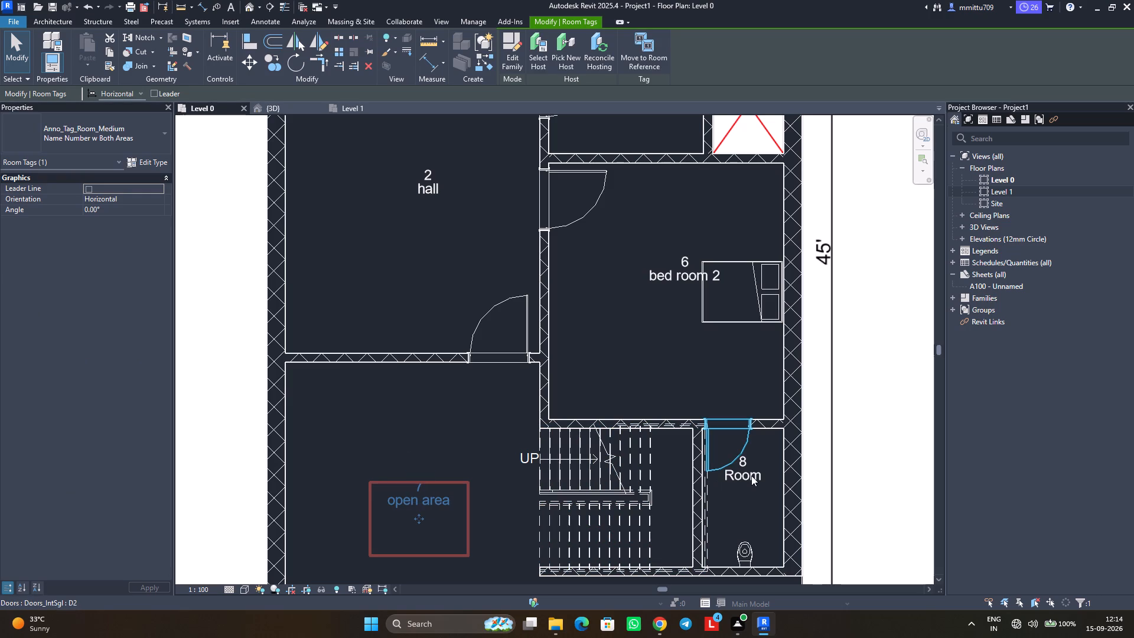
key("Escape")
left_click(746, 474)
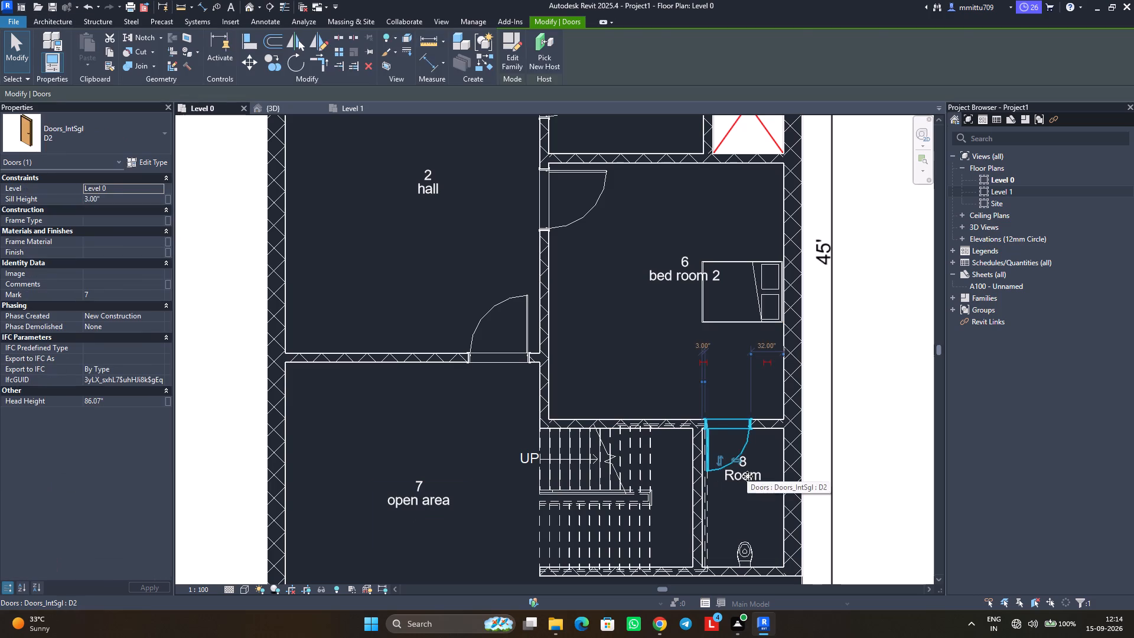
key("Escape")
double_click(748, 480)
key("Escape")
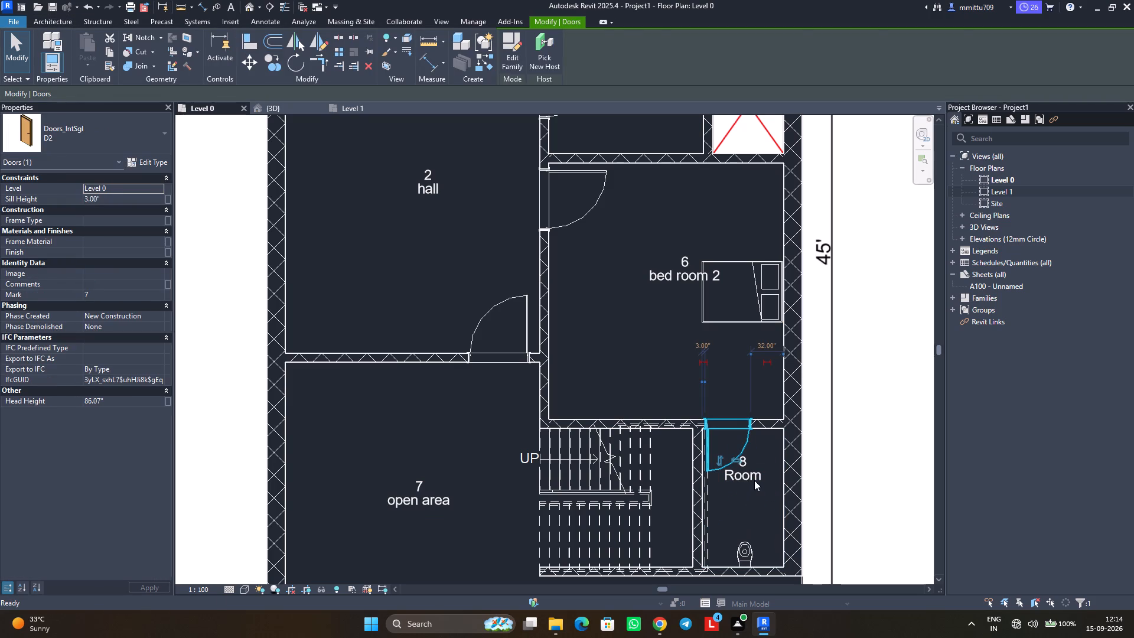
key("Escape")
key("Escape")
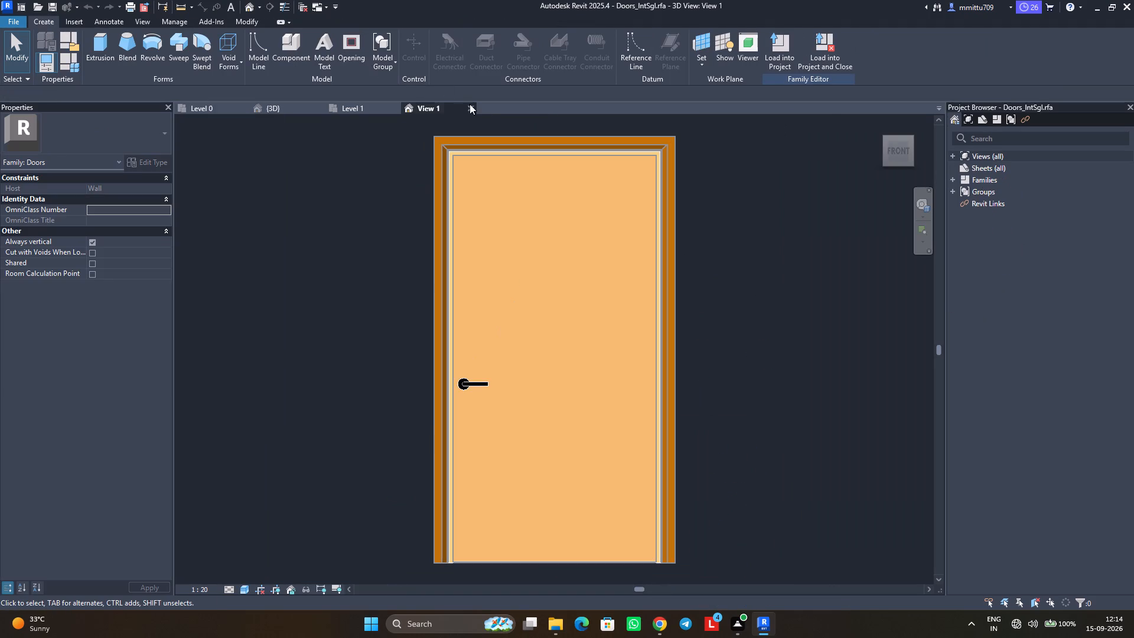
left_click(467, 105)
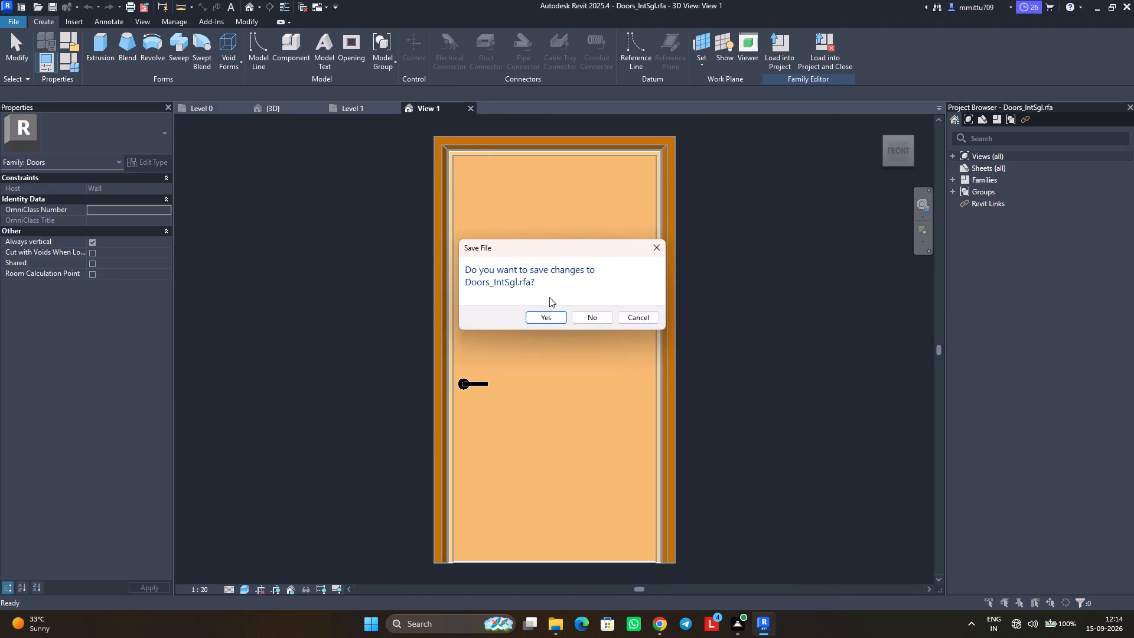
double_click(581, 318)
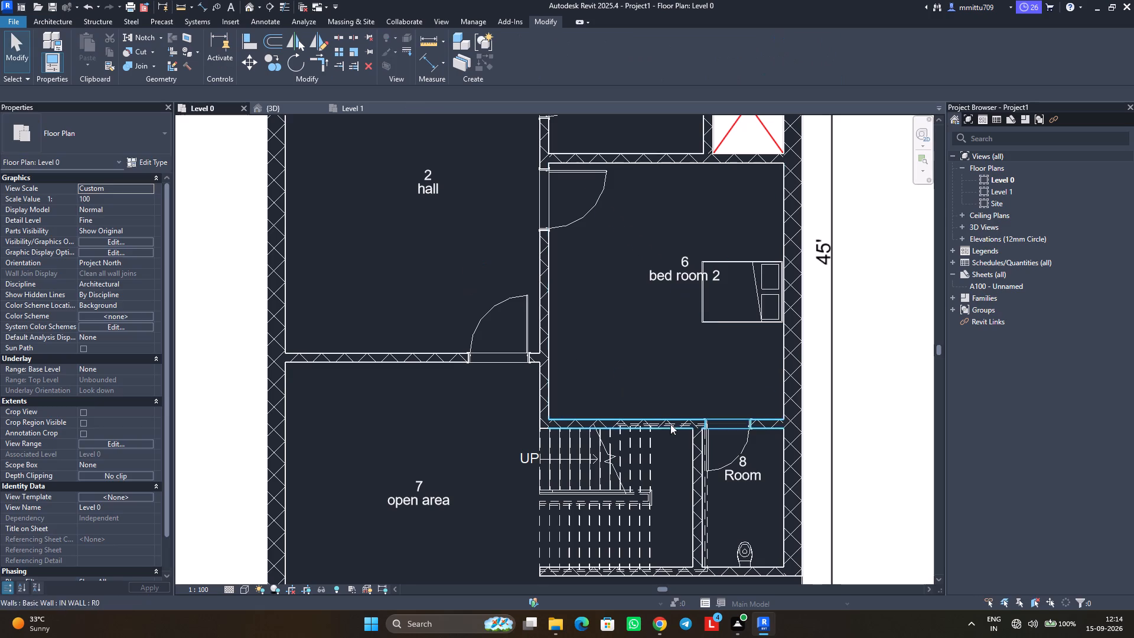
Rename room 8, the small bathroom beside the staircase, as toilet 2.
double_click(756, 479)
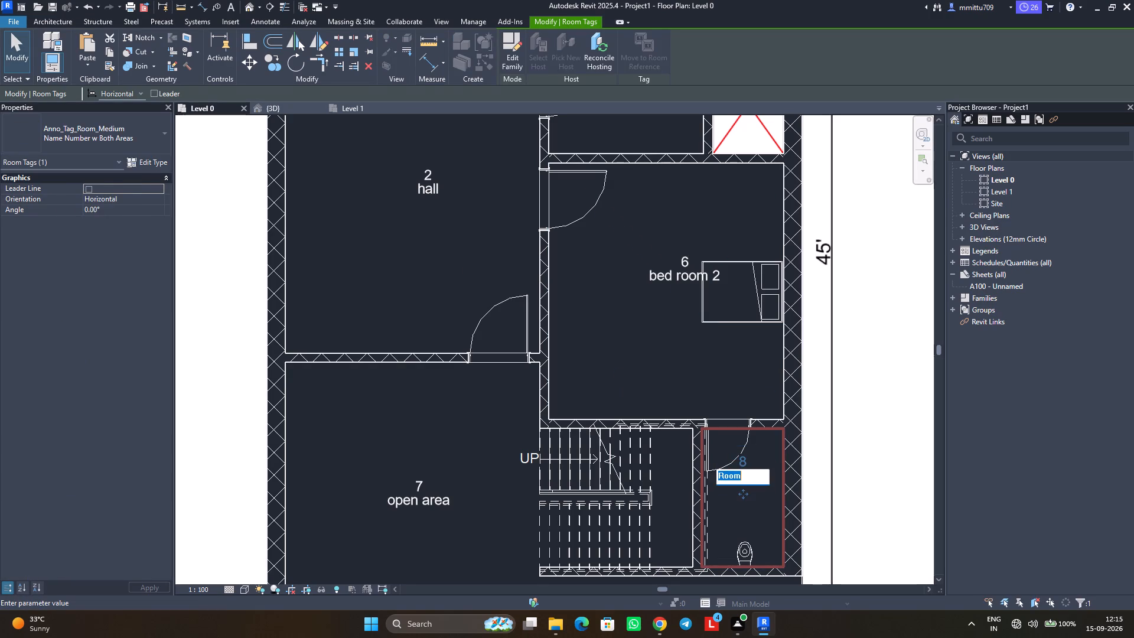
type("toilet 2")
key("Return")
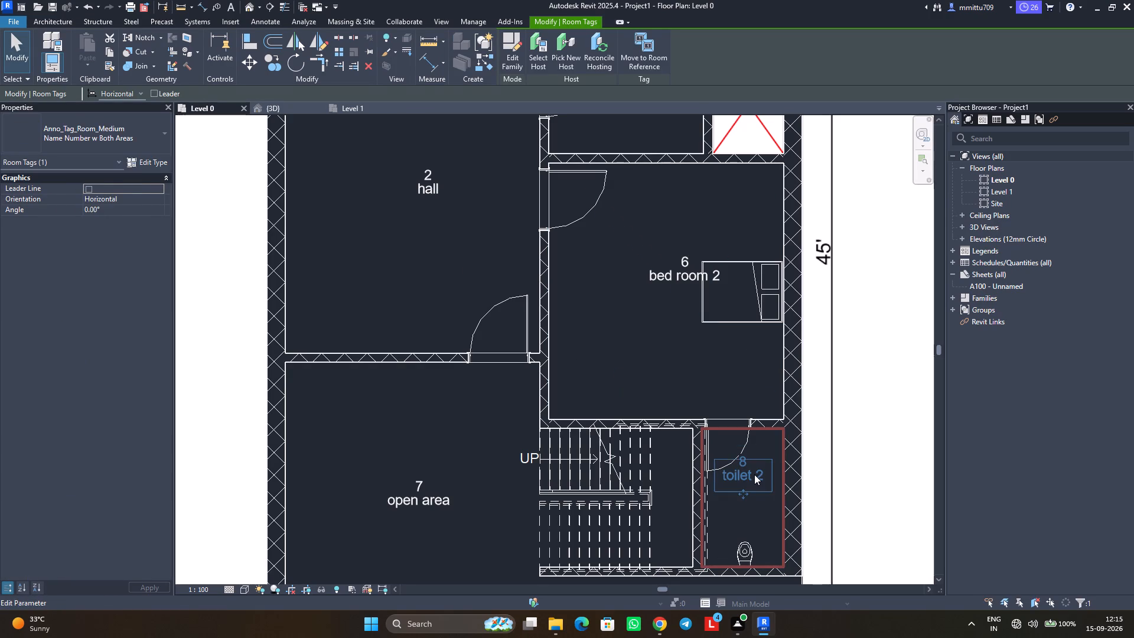
key("Escape")
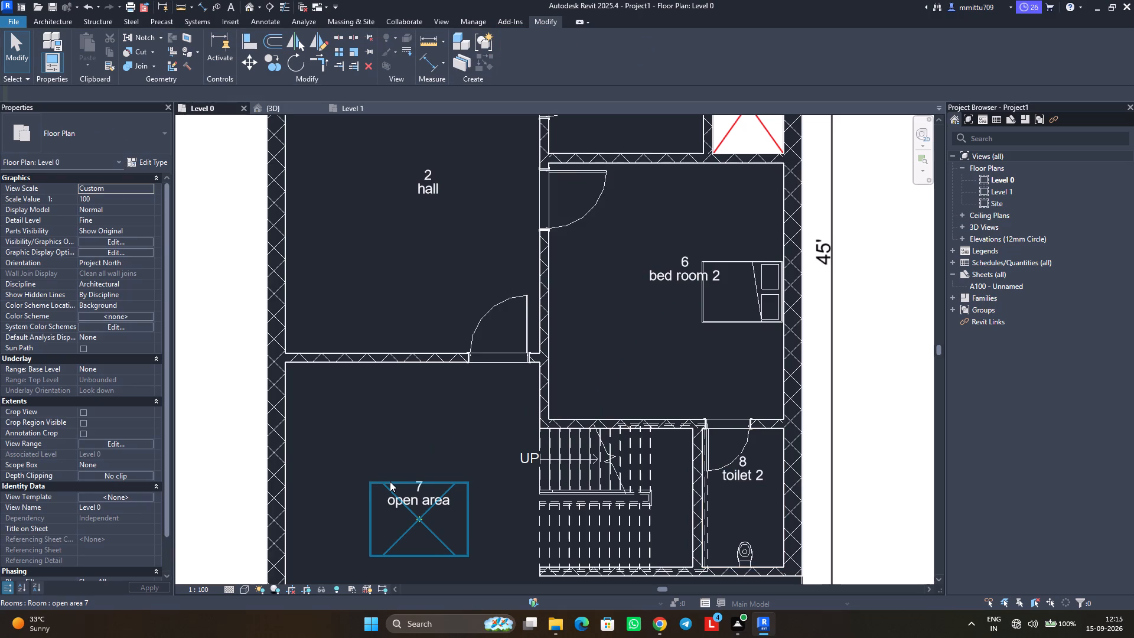
Bring the PDF plan image to the foreground to check its printed room labels, and return it to the background.
scroll(390, 483, "down", 3)
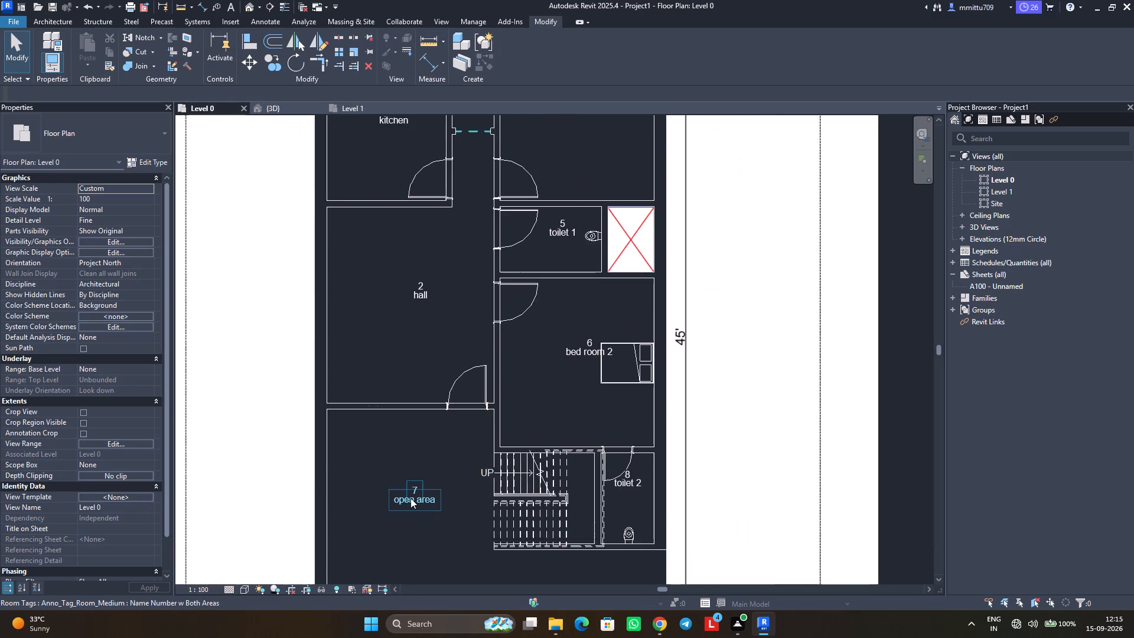
scroll(409, 497, "down", 5)
middle_click_drag(409, 497, 418, 447)
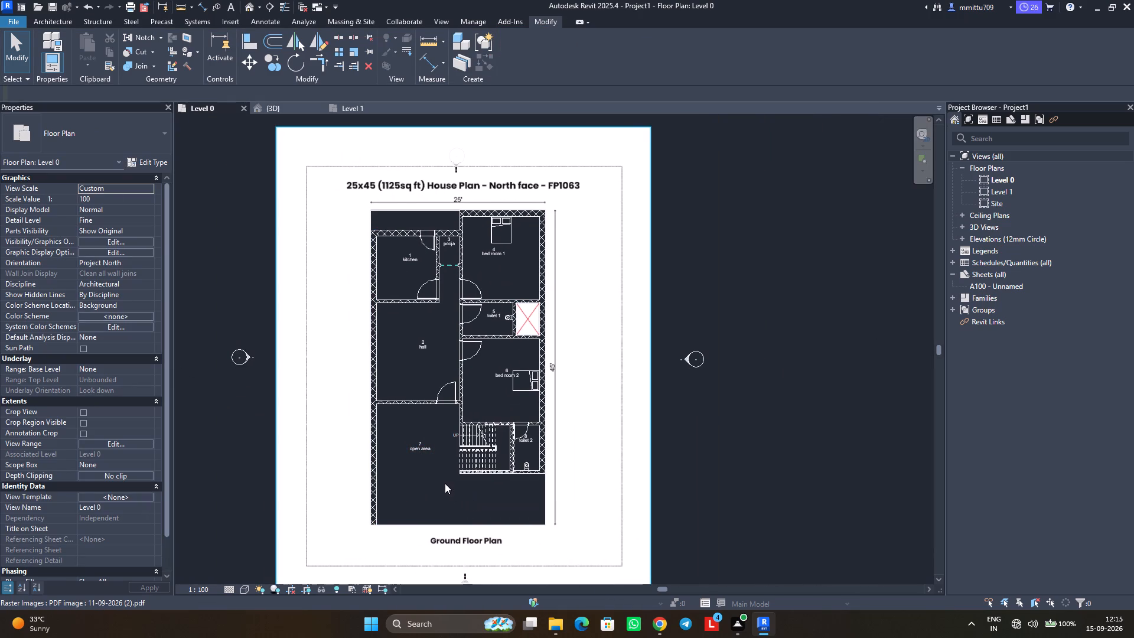
middle_click_drag(445, 483, 470, 477)
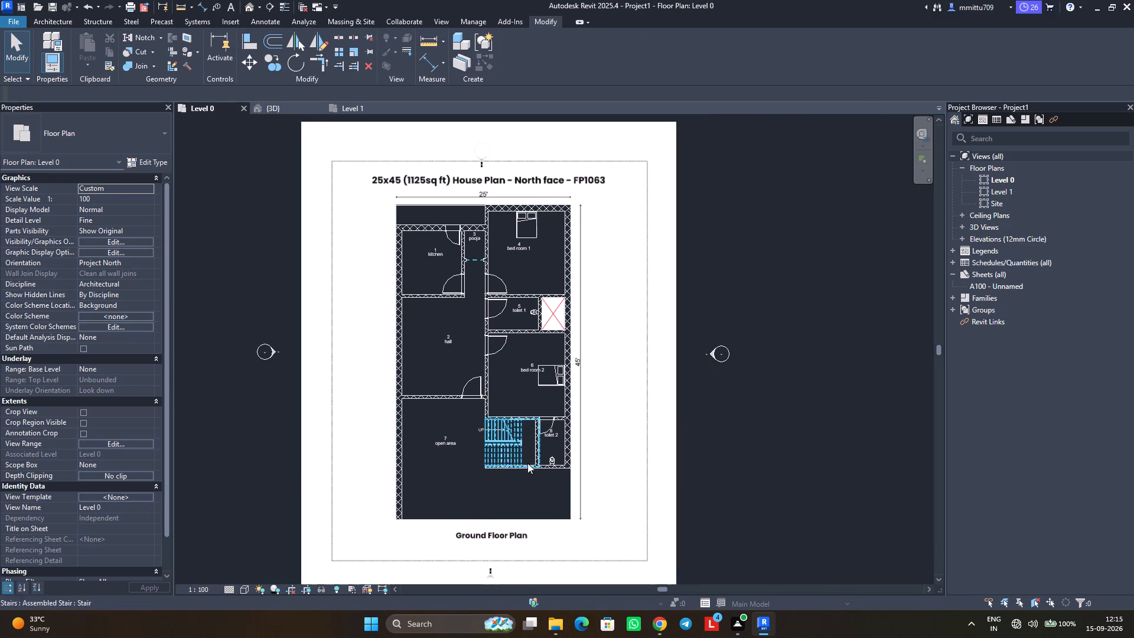
left_click(306, 389)
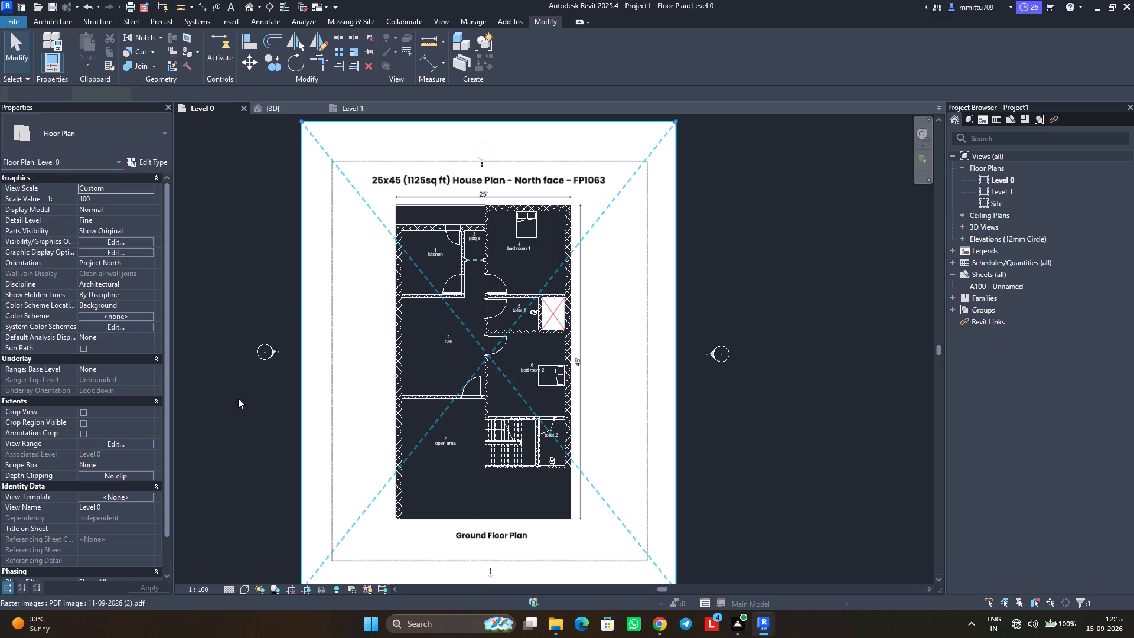
left_click(157, 258)
left_click(121, 281)
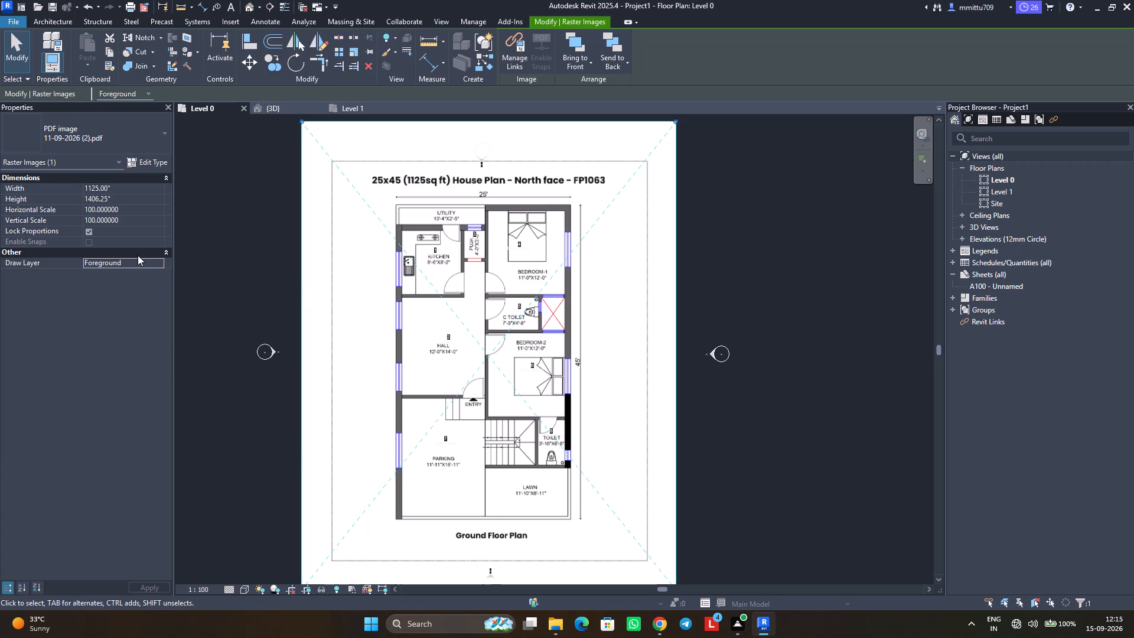
left_click(161, 260)
left_click(129, 274)
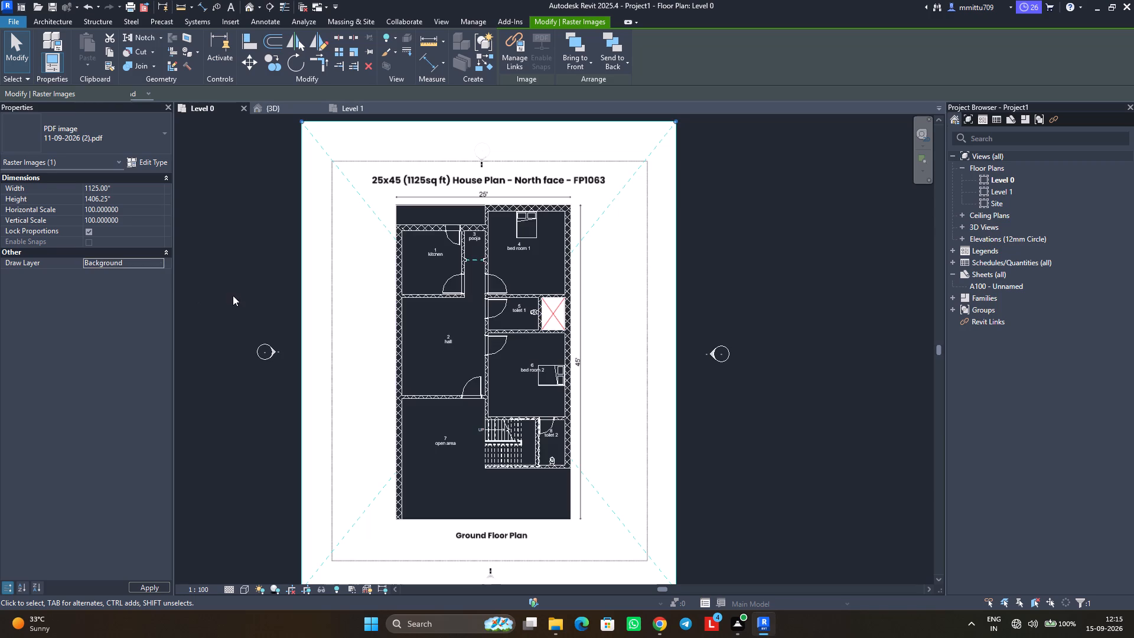
left_click(233, 294)
Delete the open area tag and its room 7 from the front space beside the staircase.
left_click(442, 437)
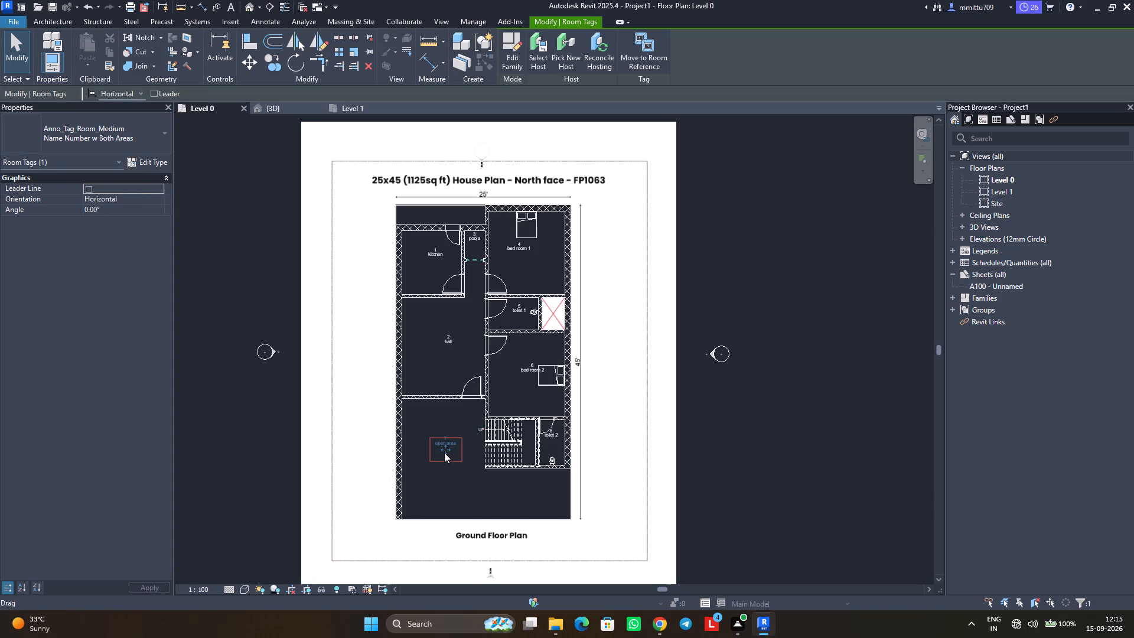
scroll(444, 453, "down", 1)
scroll(444, 453, "up", 5)
scroll(448, 446, "down", 2)
left_click(450, 438)
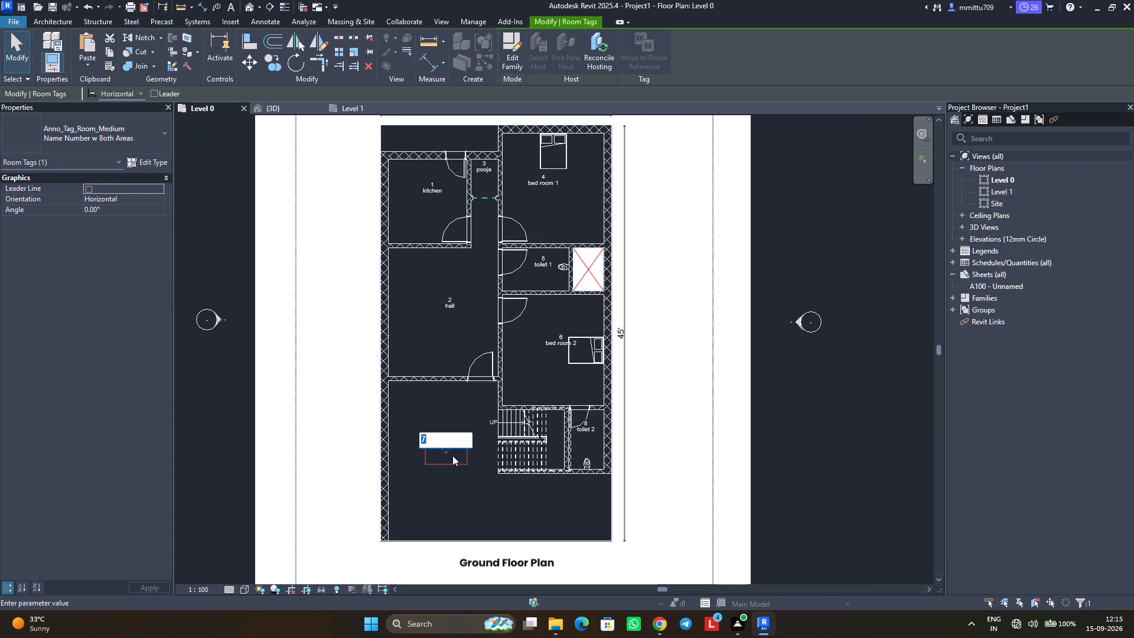
key("Escape")
left_click(454, 445)
key("Delete")
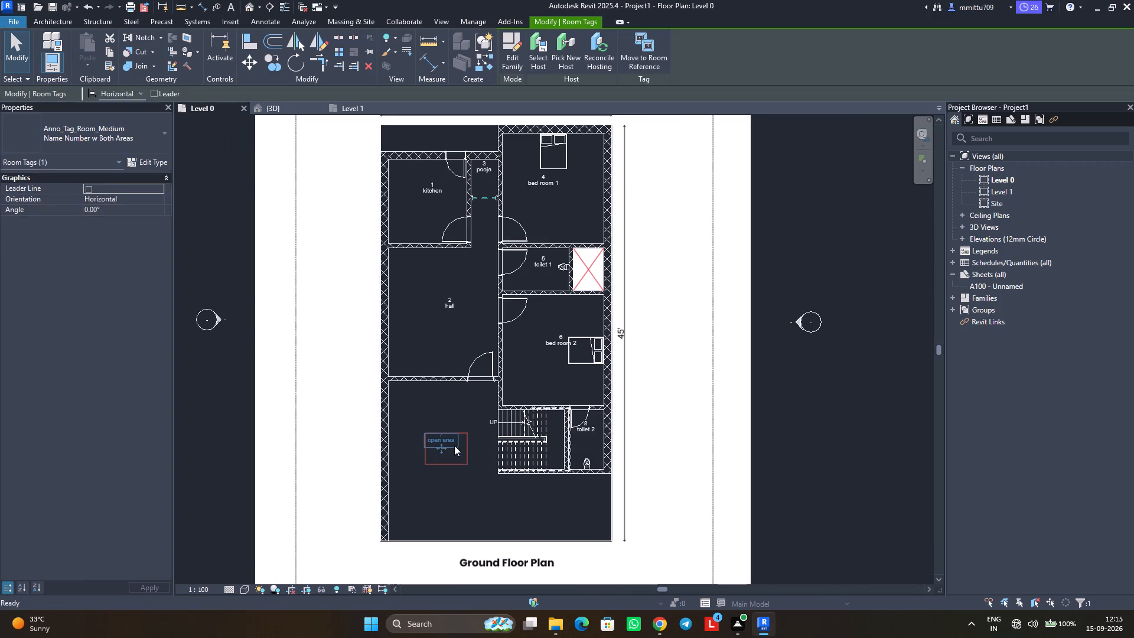
left_click(440, 440)
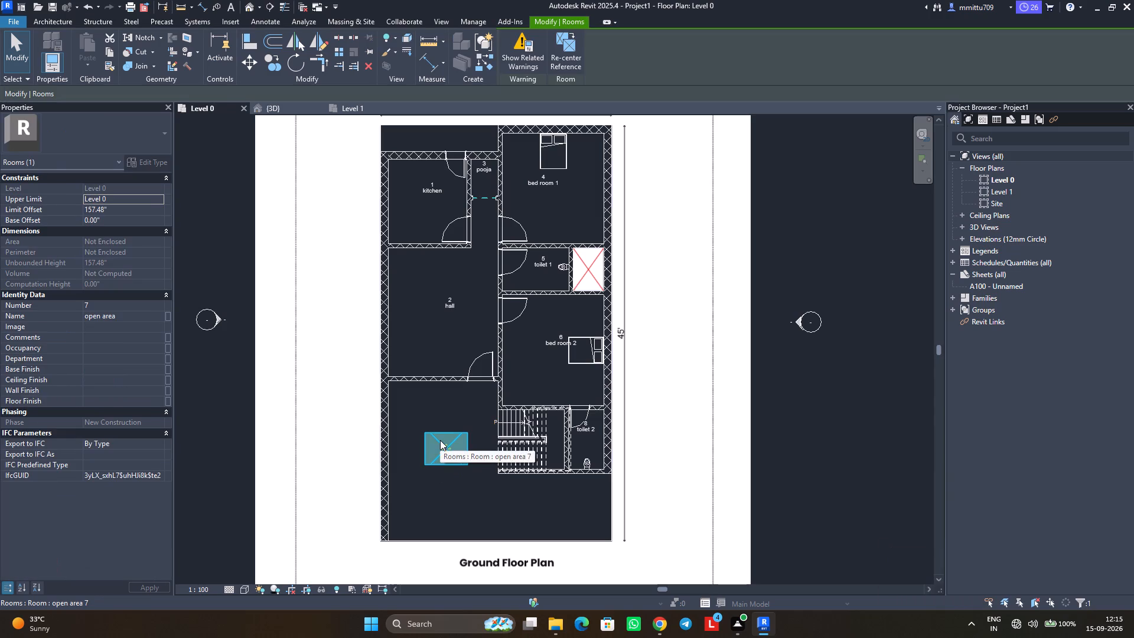
key("Delete")
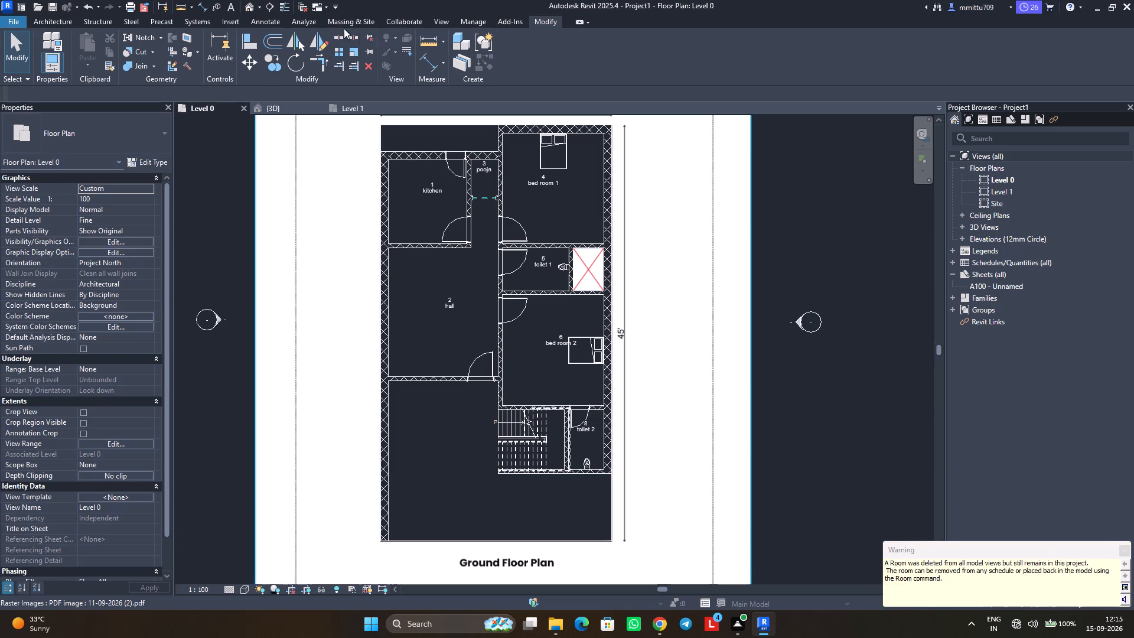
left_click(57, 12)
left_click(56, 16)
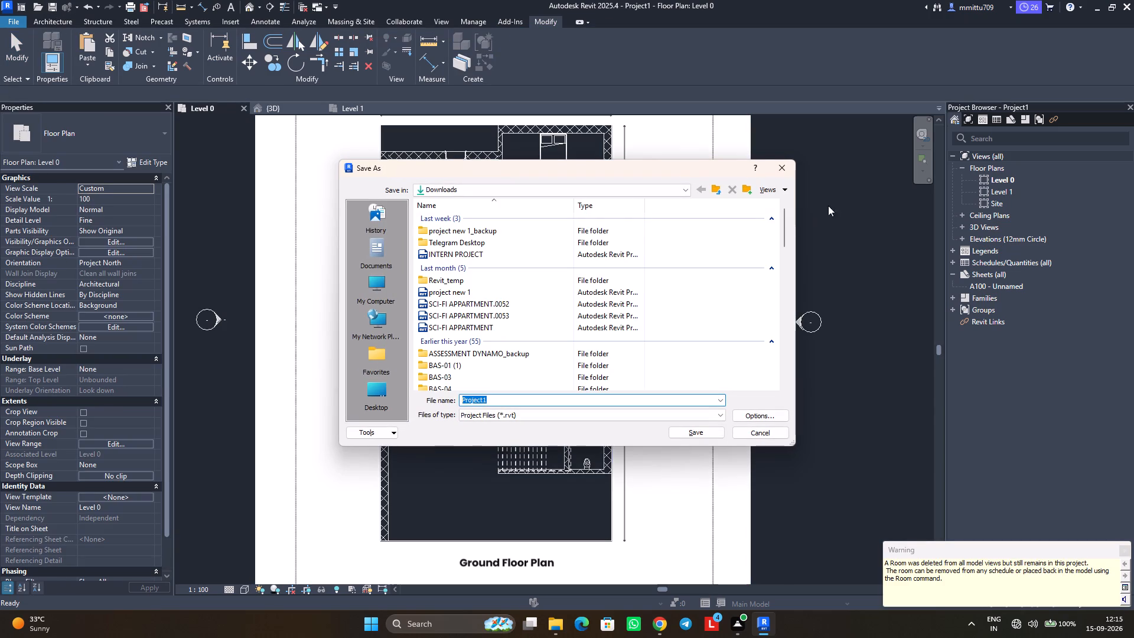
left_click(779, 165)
Draw room separation lines about 507" along the open front edge and about 154" up the side to the toilet 2 wall.
left_click(74, 22)
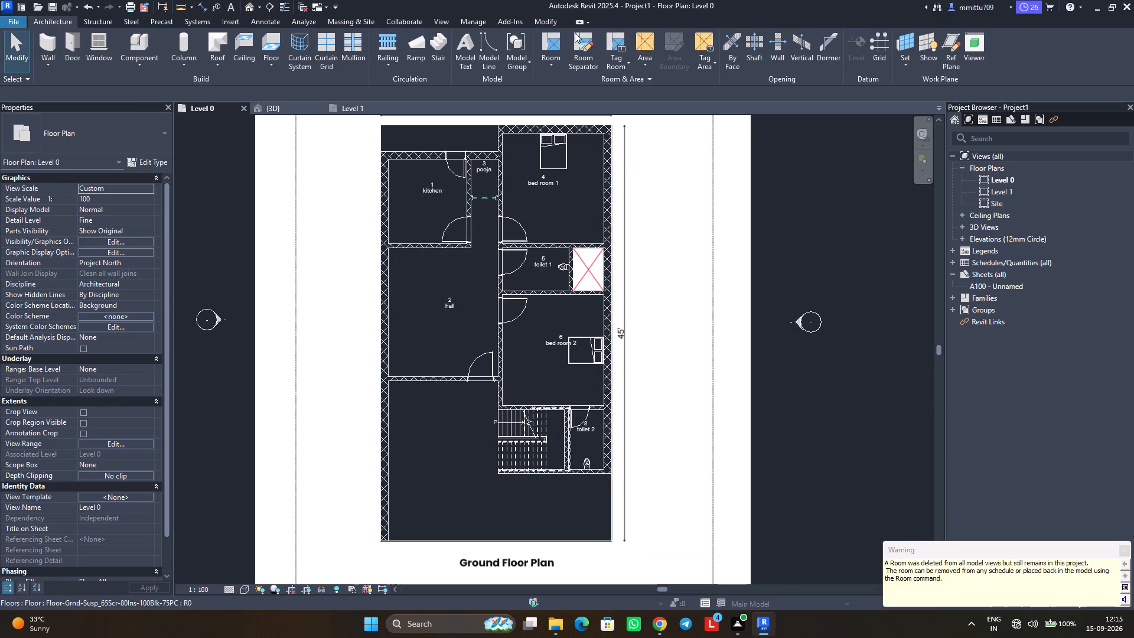
left_click(576, 49)
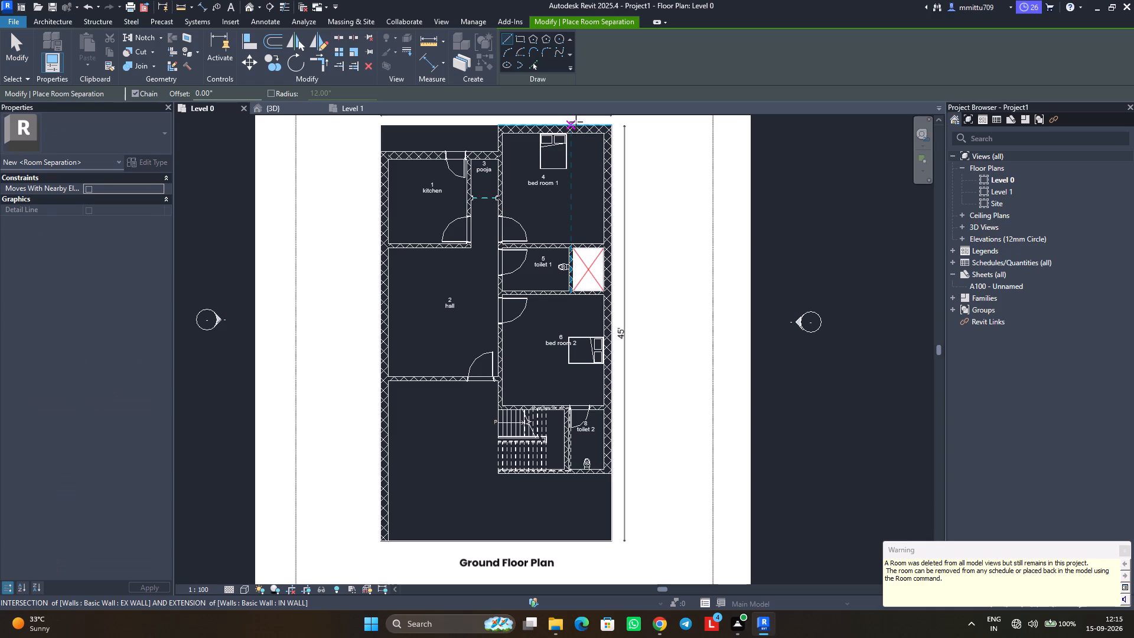
scroll(383, 564, "up", 1)
scroll(383, 564, "down", 1)
scroll(383, 564, "up", 6)
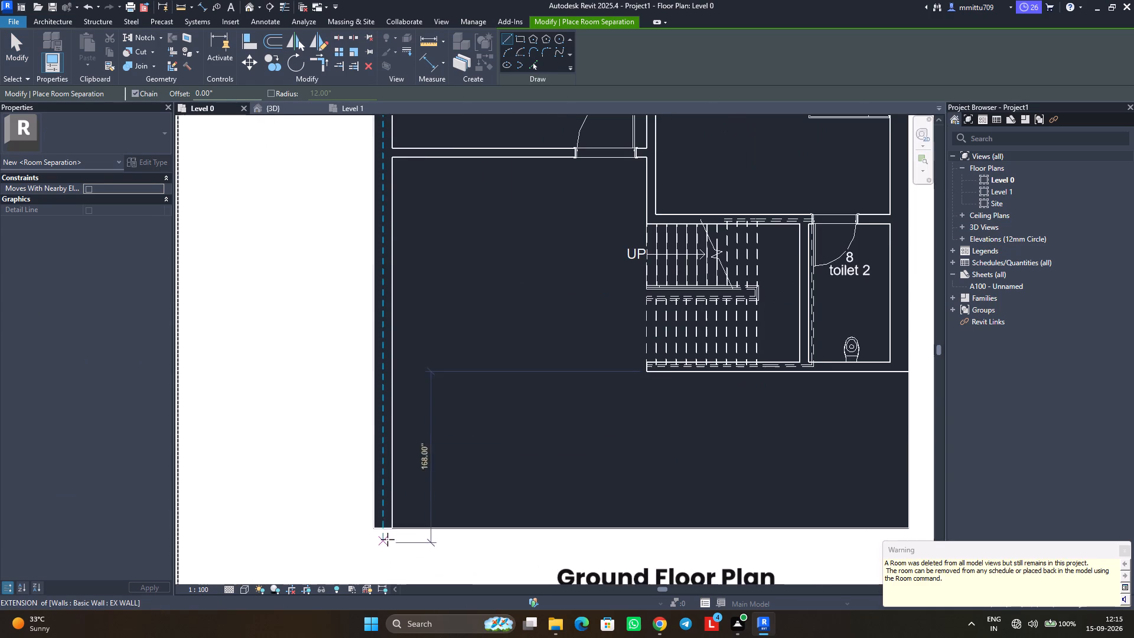
left_click(386, 527)
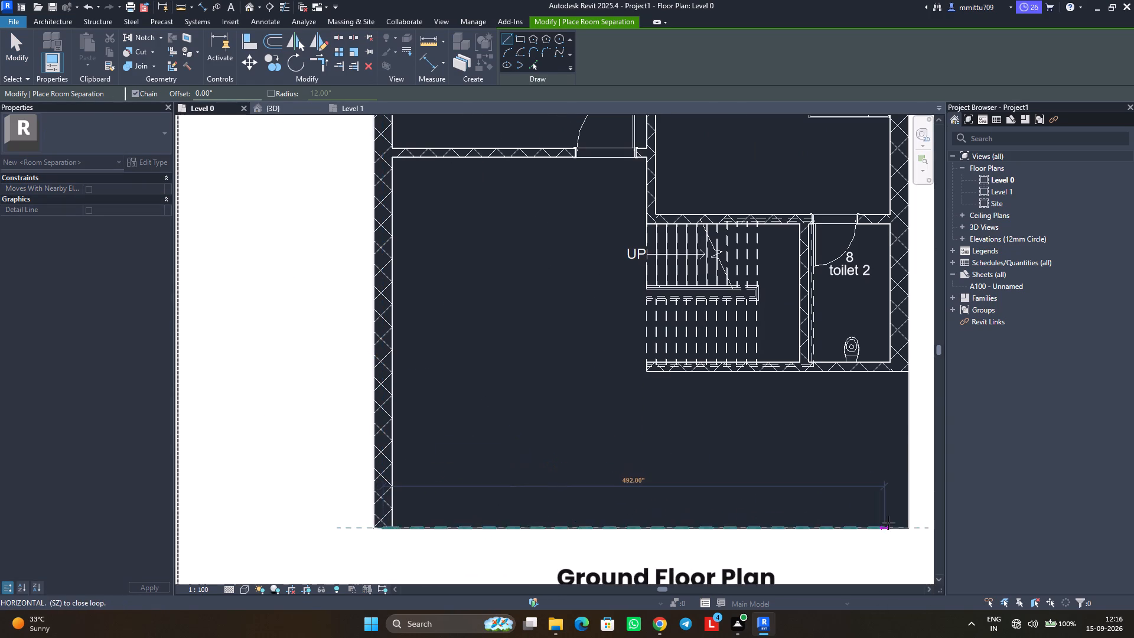
middle_click_drag(896, 527, 719, 536)
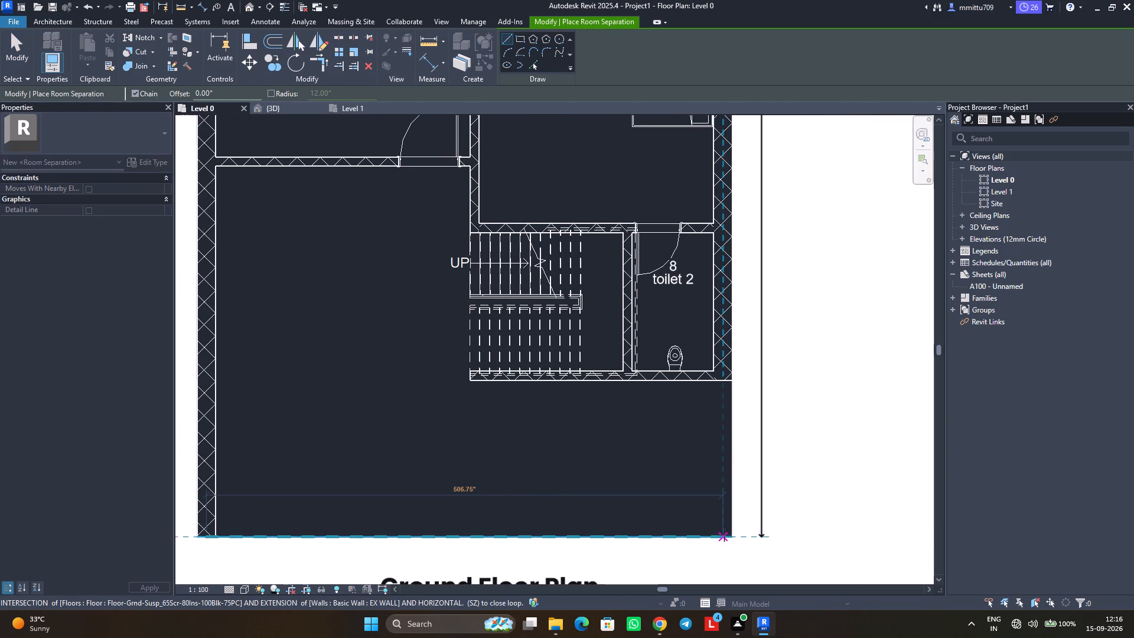
left_click(724, 535)
left_click(723, 383)
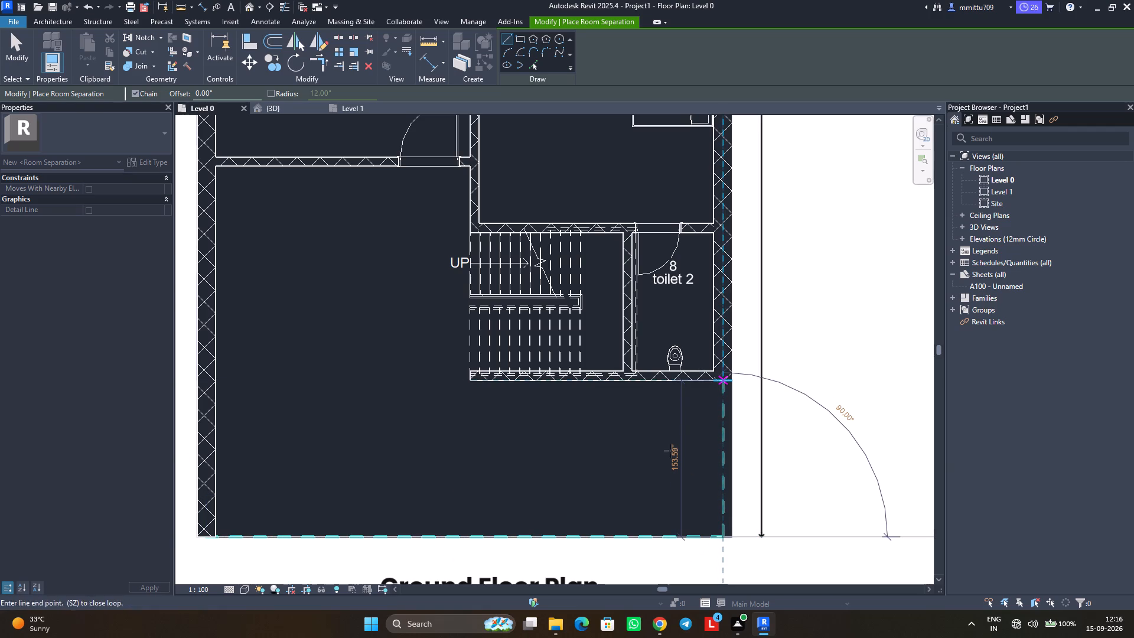
key("Escape")
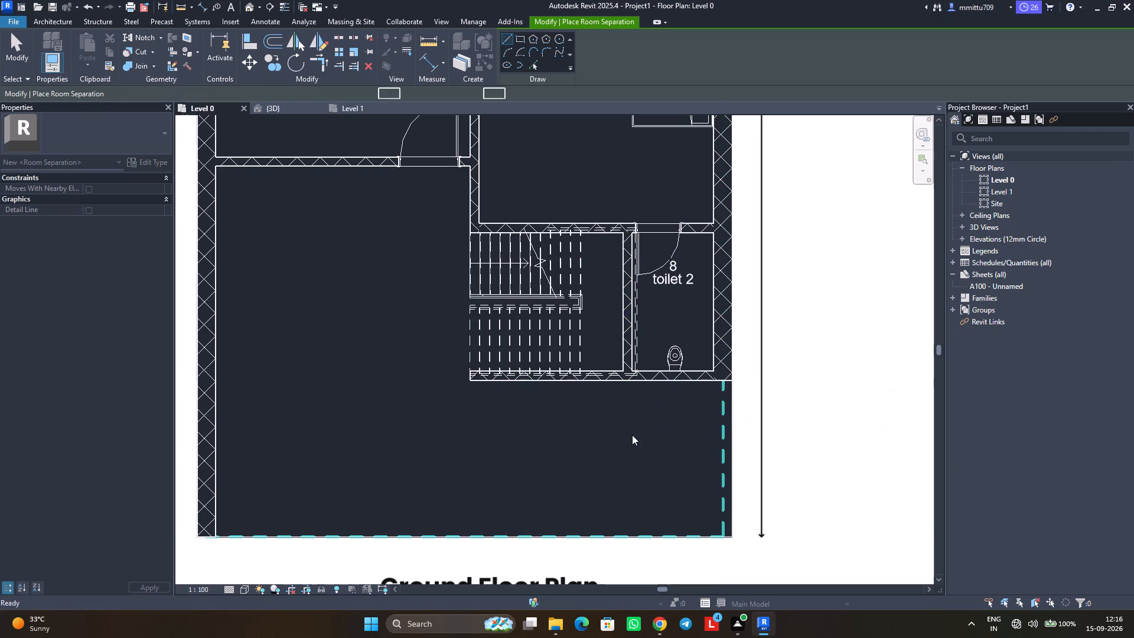
Add a vertical room separation line from the staircase's lower wall corner to the front edge, splitting the front space in two.
left_click(475, 382)
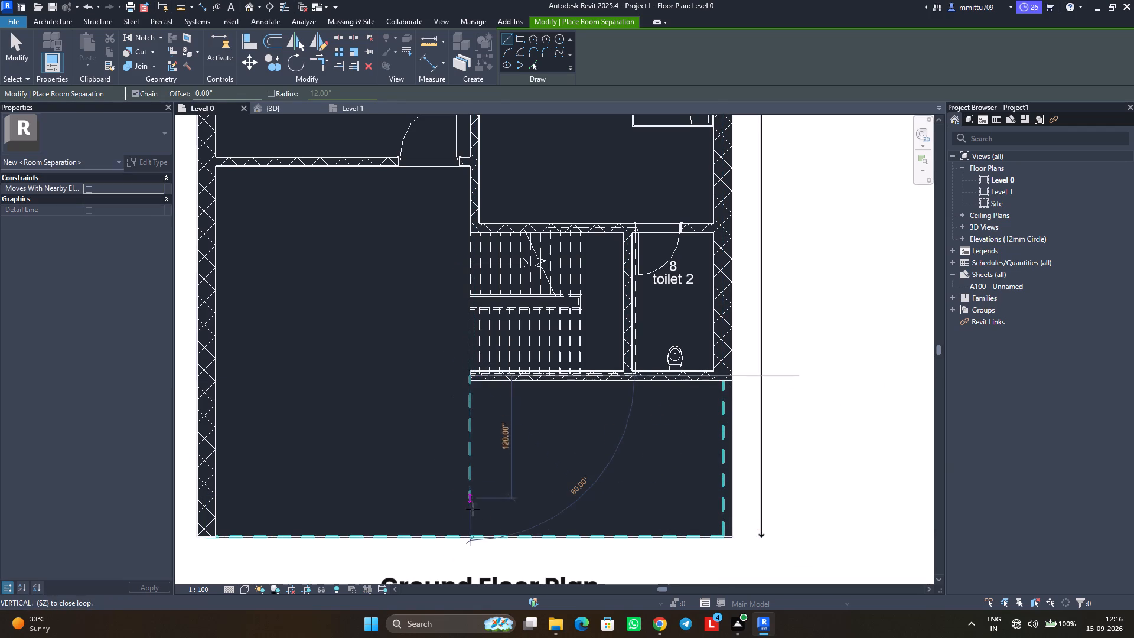
left_click(472, 538)
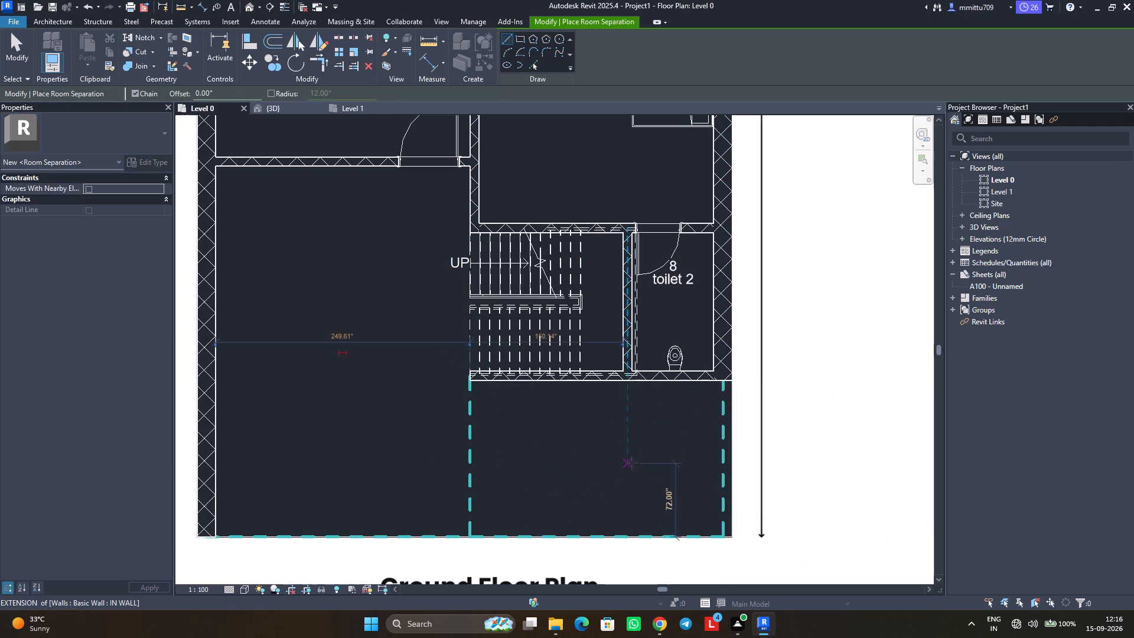
key("Escape")
key("Escape")
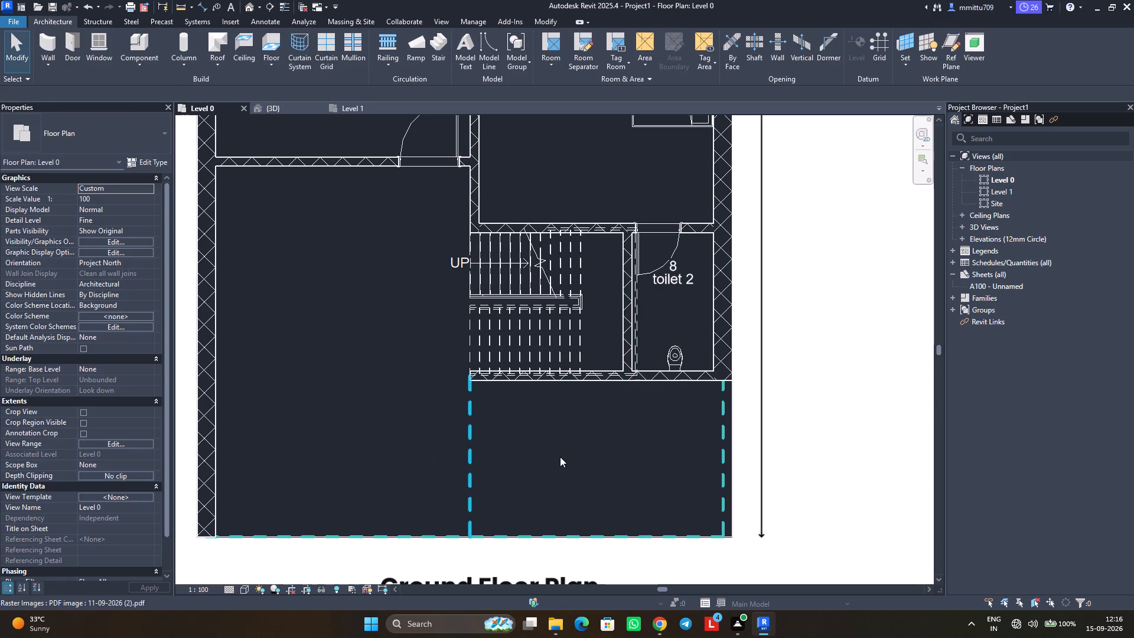
Place tagged rooms in the large front area beside the staircase and in the smaller area below toilet 2.
scroll(329, 269, "down", 2)
scroll(329, 269, "up", 1)
scroll(329, 269, "down", 7)
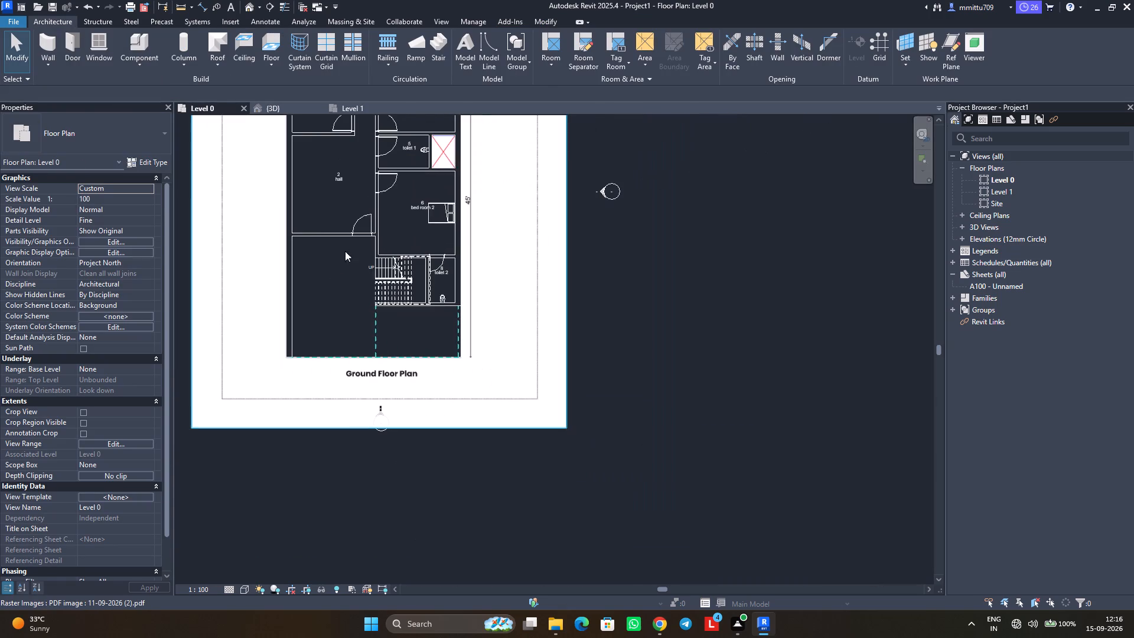
left_click(544, 43)
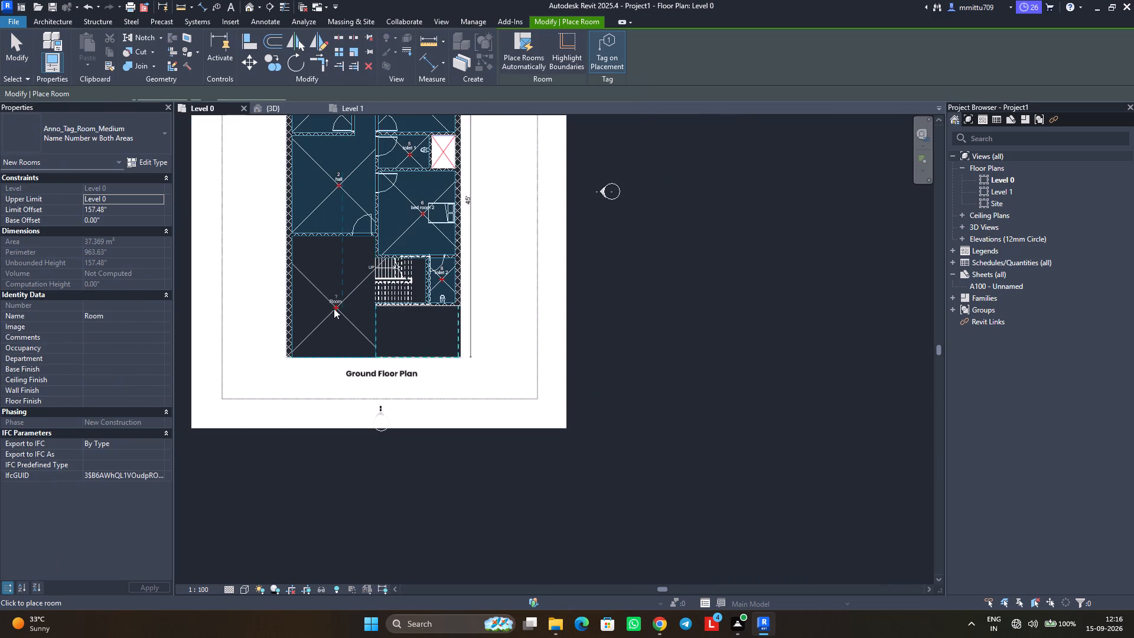
left_click(333, 307)
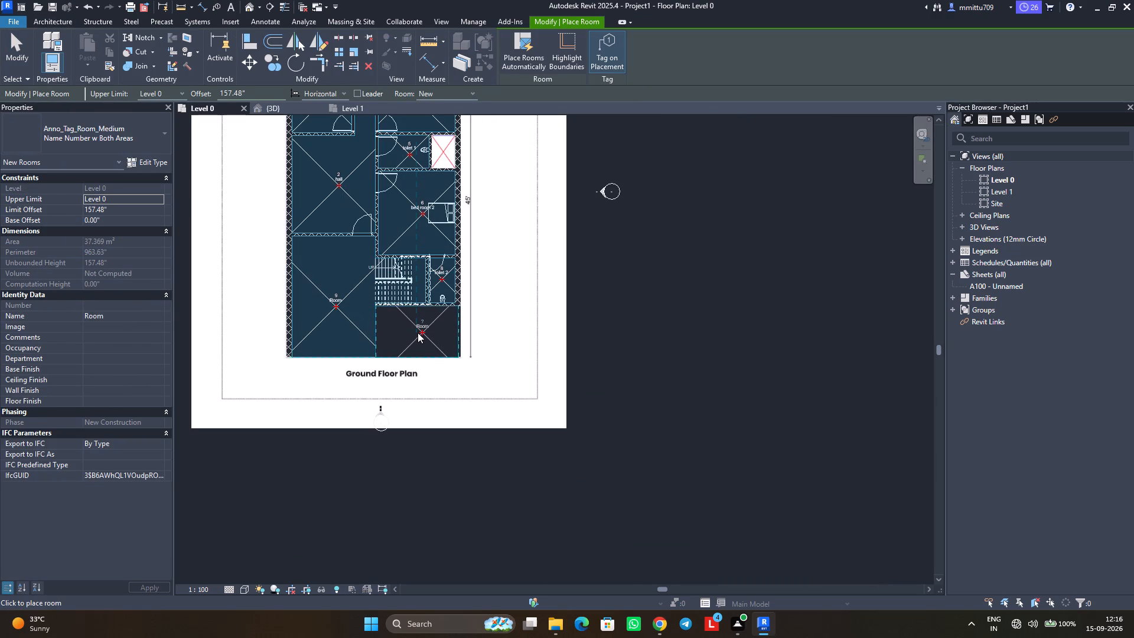
left_click(418, 333)
key("Escape")
key("Escape")
Rename room 9, the large front area beside the staircase, as parking.
scroll(343, 297, "up", 2)
scroll(343, 297, "down", 1)
scroll(343, 297, "up", 2)
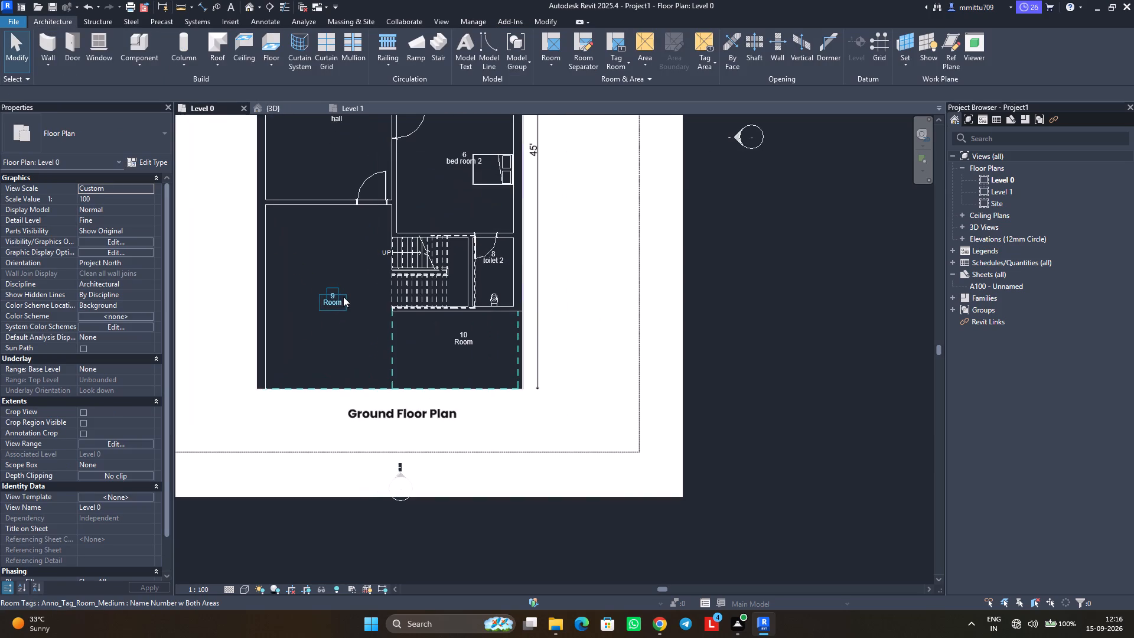
scroll(344, 297, "down", 1)
scroll(344, 297, "up", 4)
double_click(332, 305)
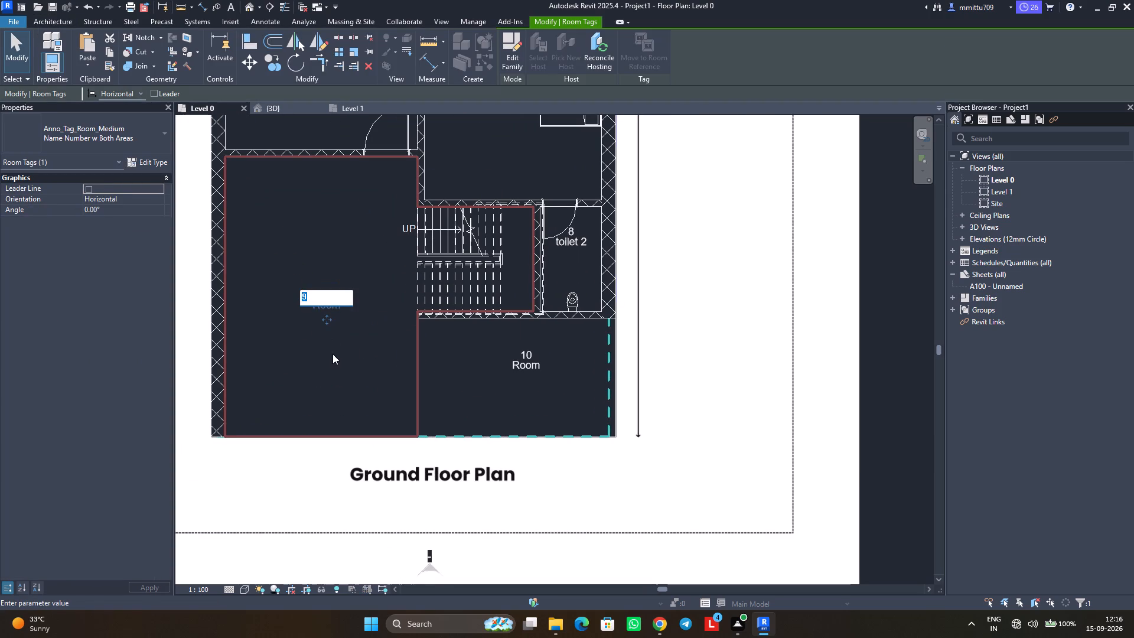
left_click(333, 354)
left_click(338, 308)
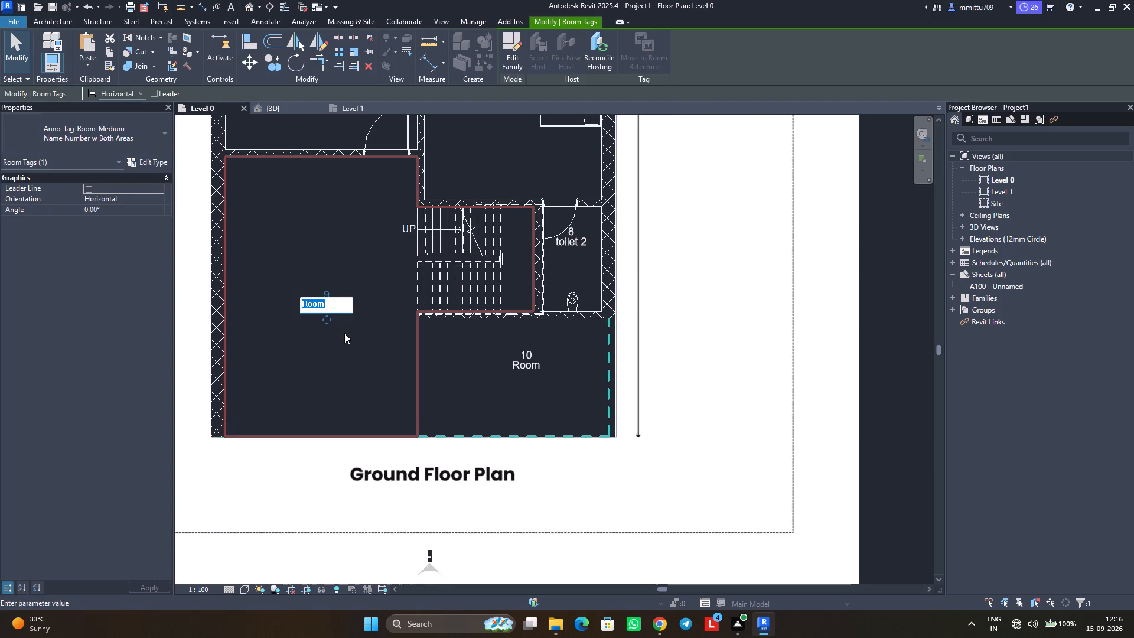
type("parking")
key("Return")
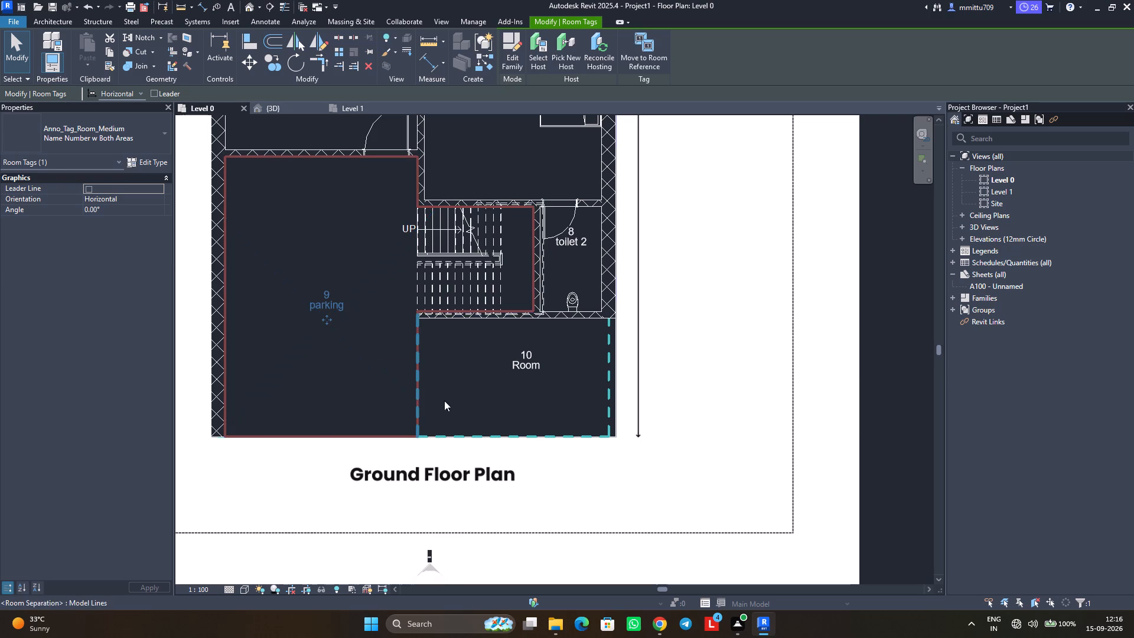
left_click(471, 405)
key("Escape")
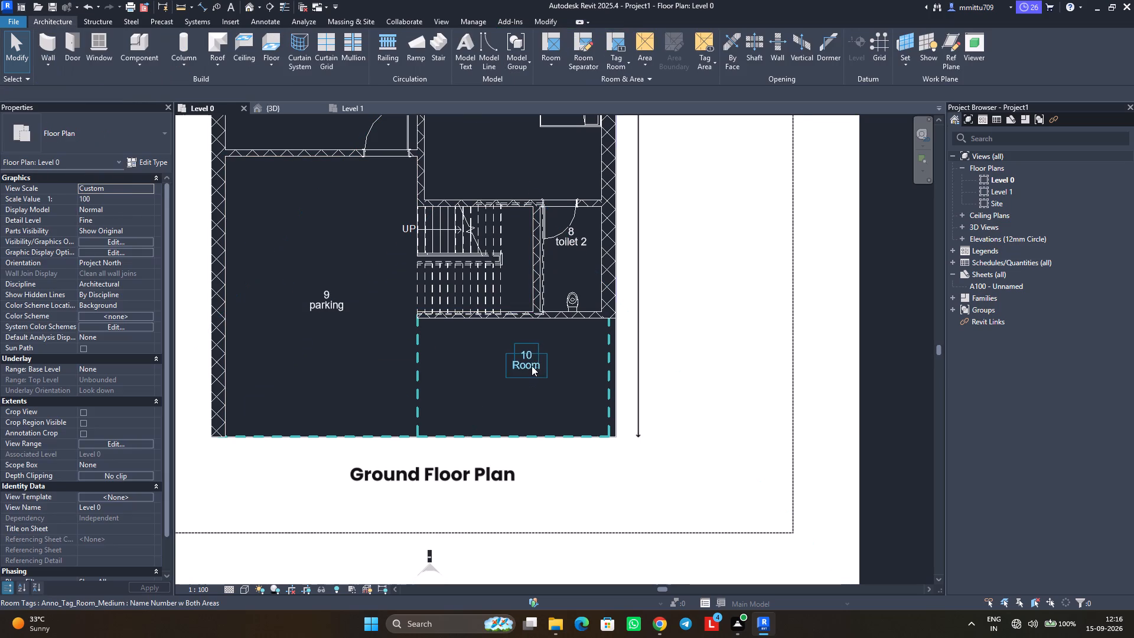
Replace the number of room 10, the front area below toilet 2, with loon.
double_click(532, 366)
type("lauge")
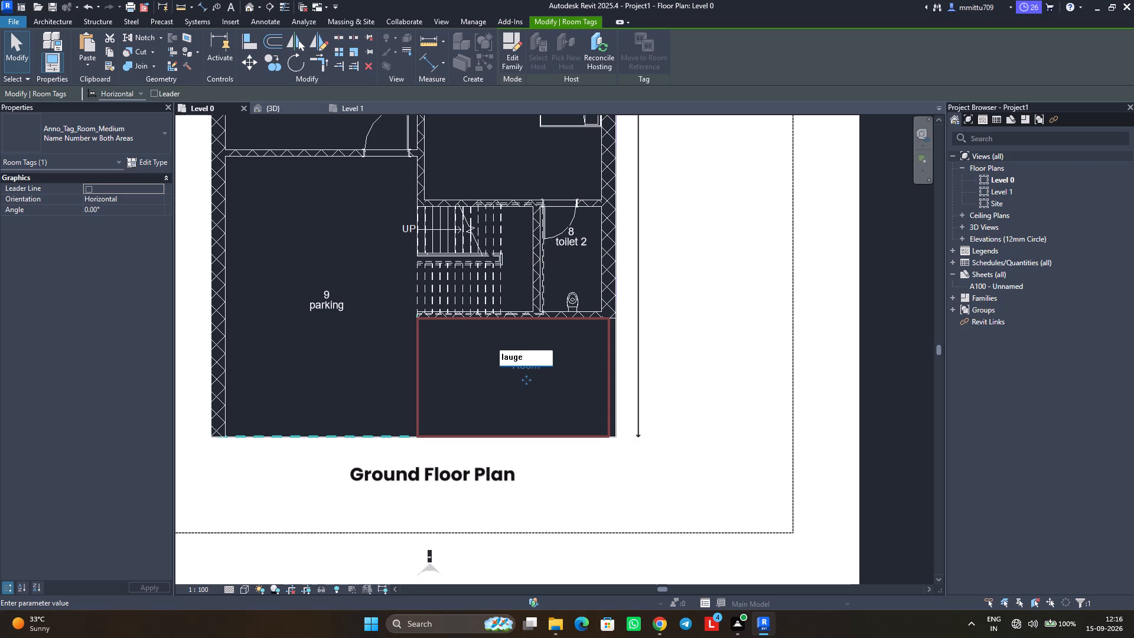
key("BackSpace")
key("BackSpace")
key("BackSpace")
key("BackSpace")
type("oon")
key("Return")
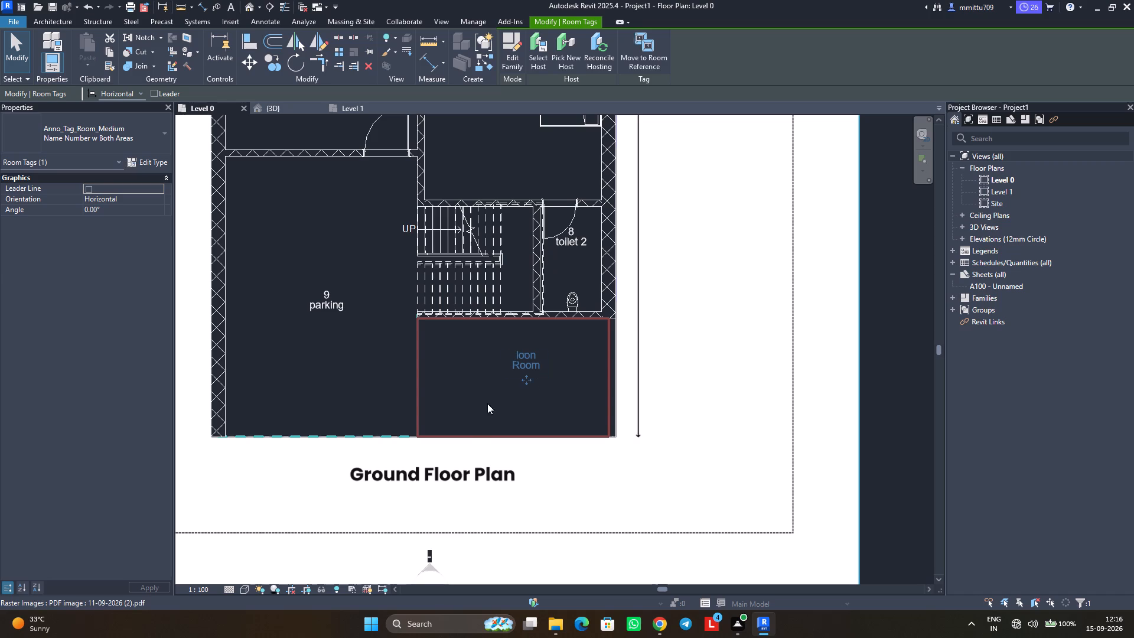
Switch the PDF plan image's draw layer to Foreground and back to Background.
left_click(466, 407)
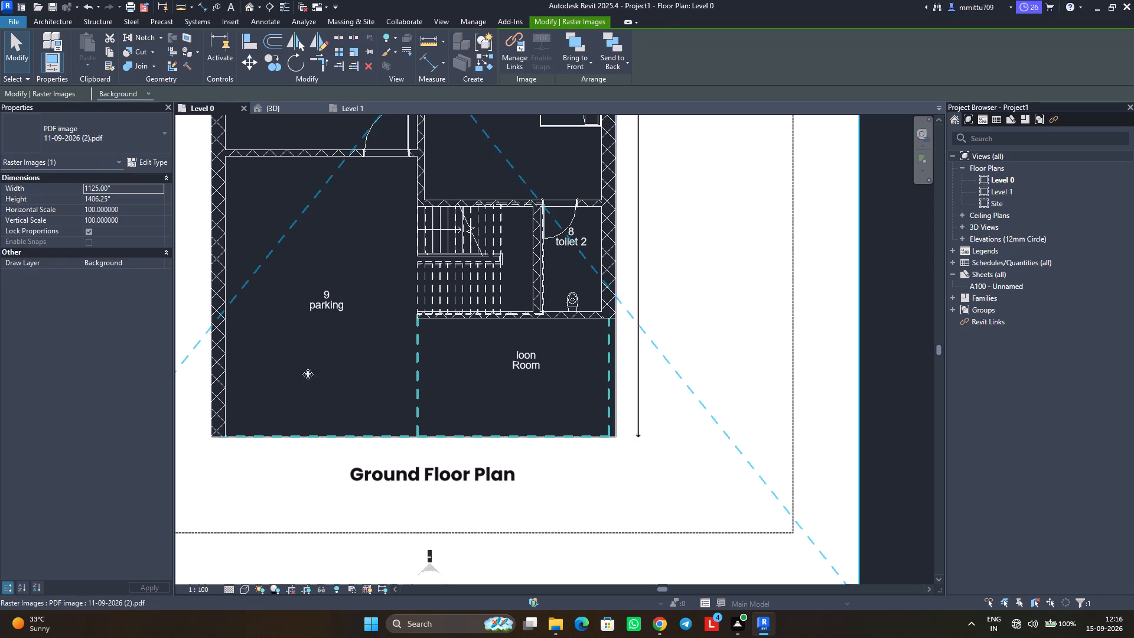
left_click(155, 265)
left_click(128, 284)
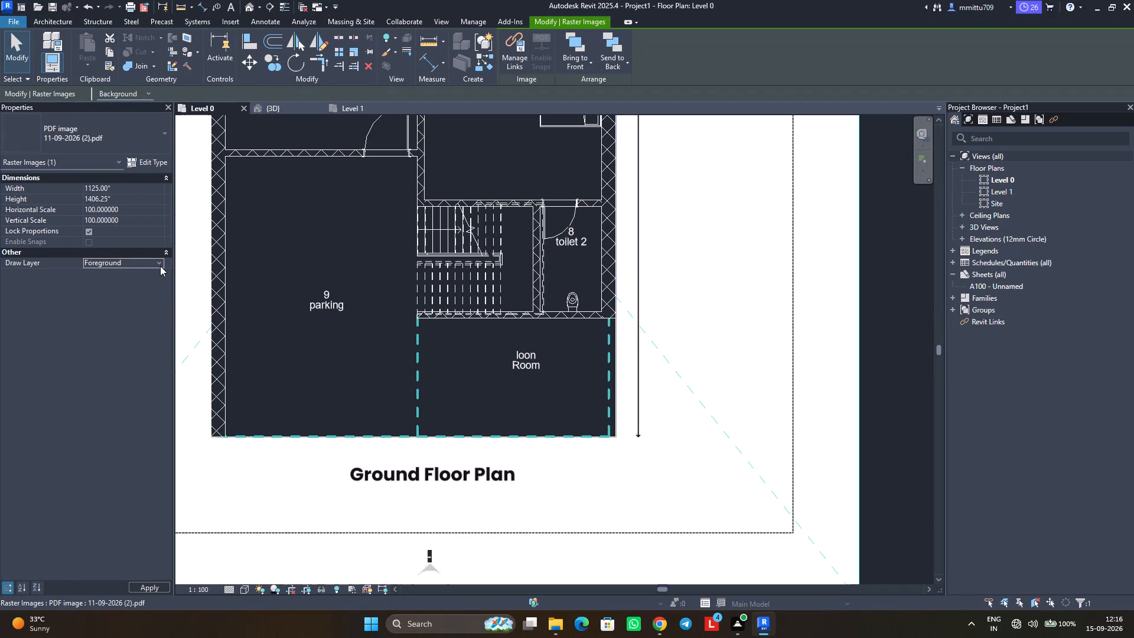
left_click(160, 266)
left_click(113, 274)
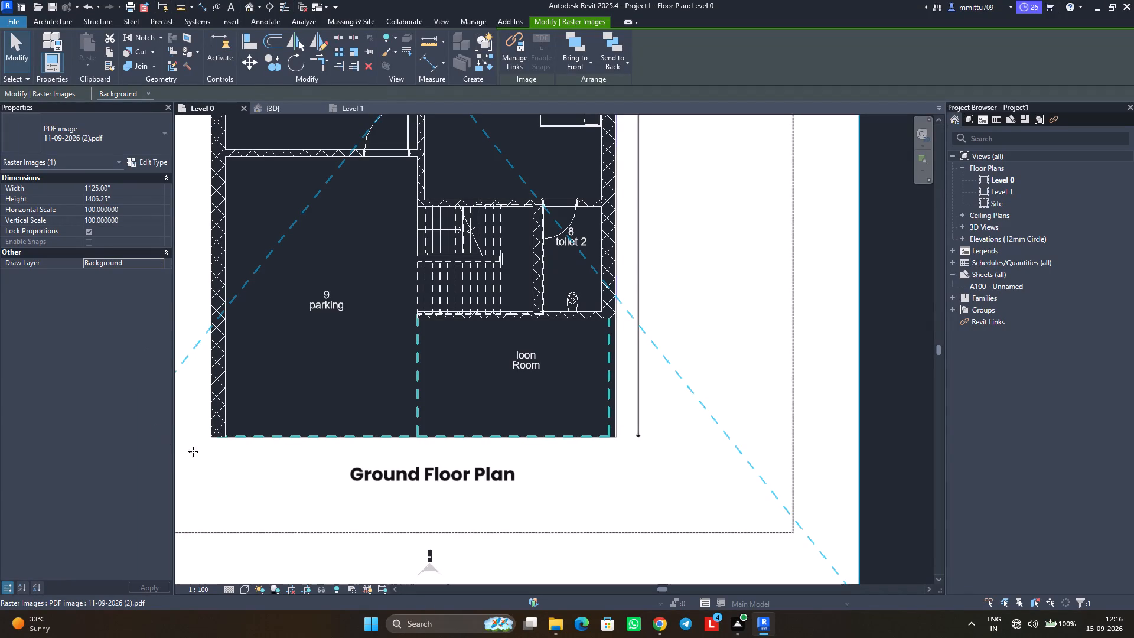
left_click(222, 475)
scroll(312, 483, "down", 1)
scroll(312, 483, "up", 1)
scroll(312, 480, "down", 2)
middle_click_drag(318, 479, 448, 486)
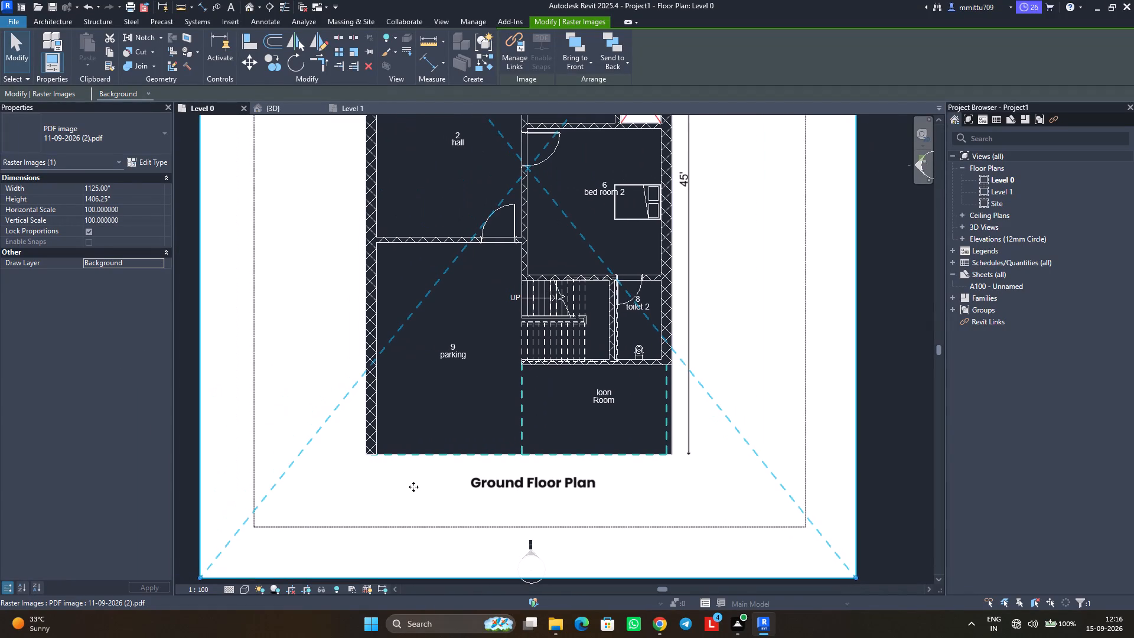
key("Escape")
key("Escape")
Bring the PDF plan image to Foreground to read the label of the area below toilet 2, and return it to Background.
left_click(297, 385)
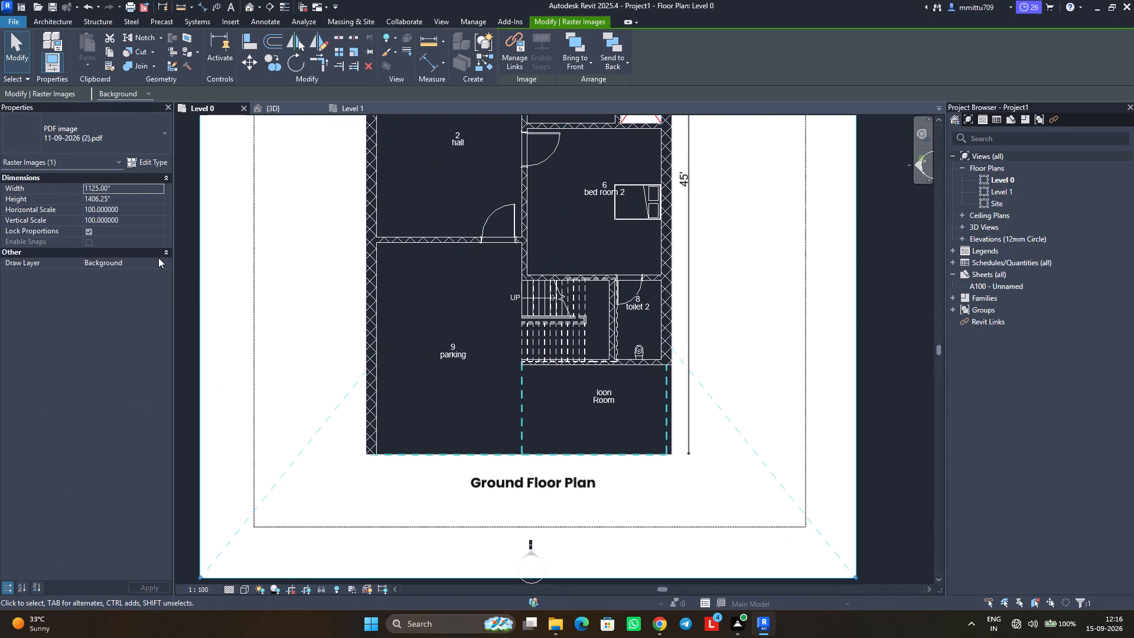
left_click(159, 258)
left_click(162, 258)
left_click(158, 263)
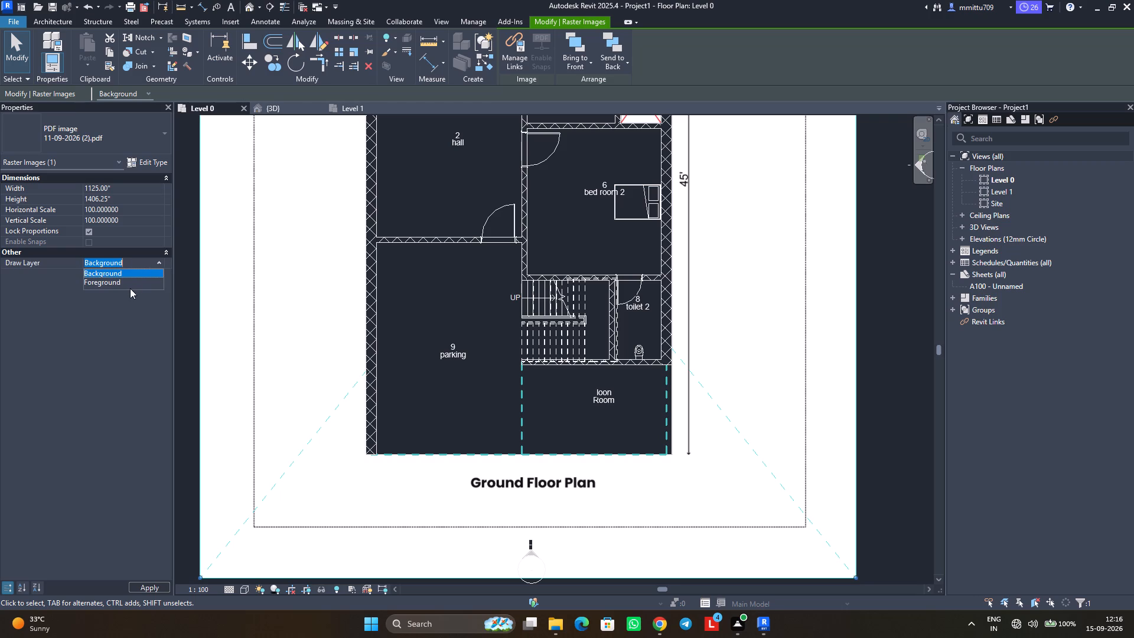
left_click(129, 285)
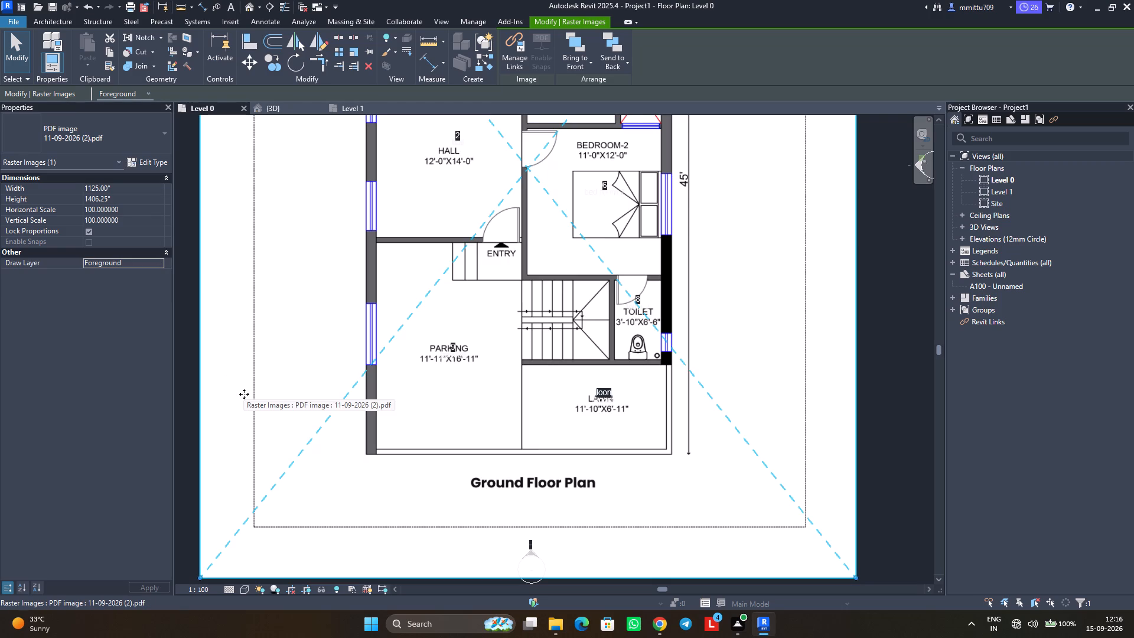
left_click(425, 414)
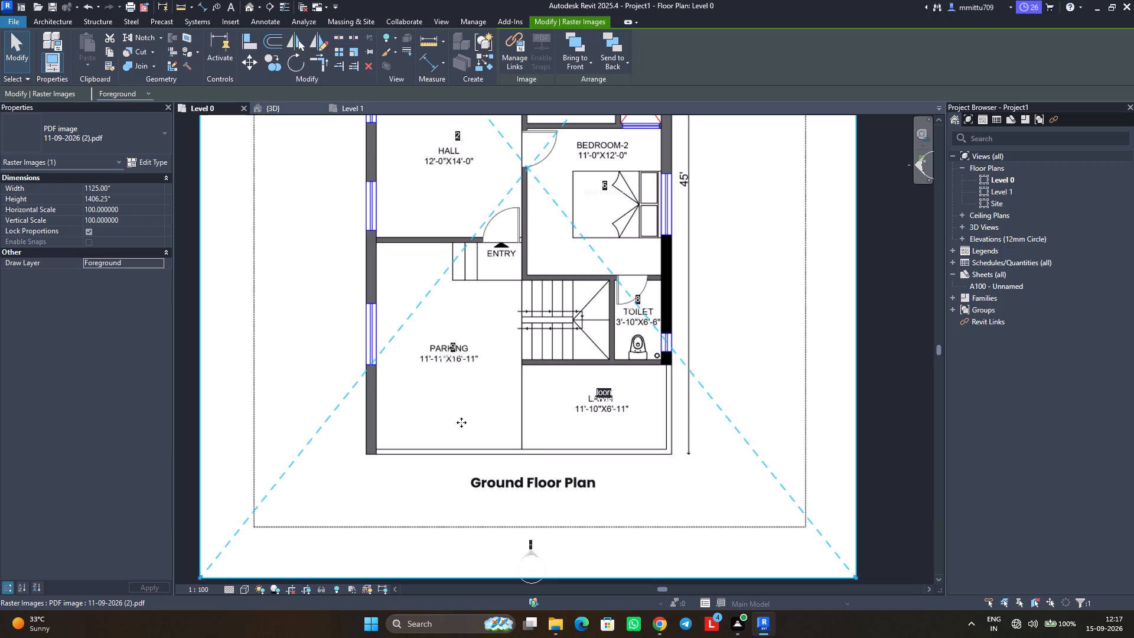
left_click(606, 394)
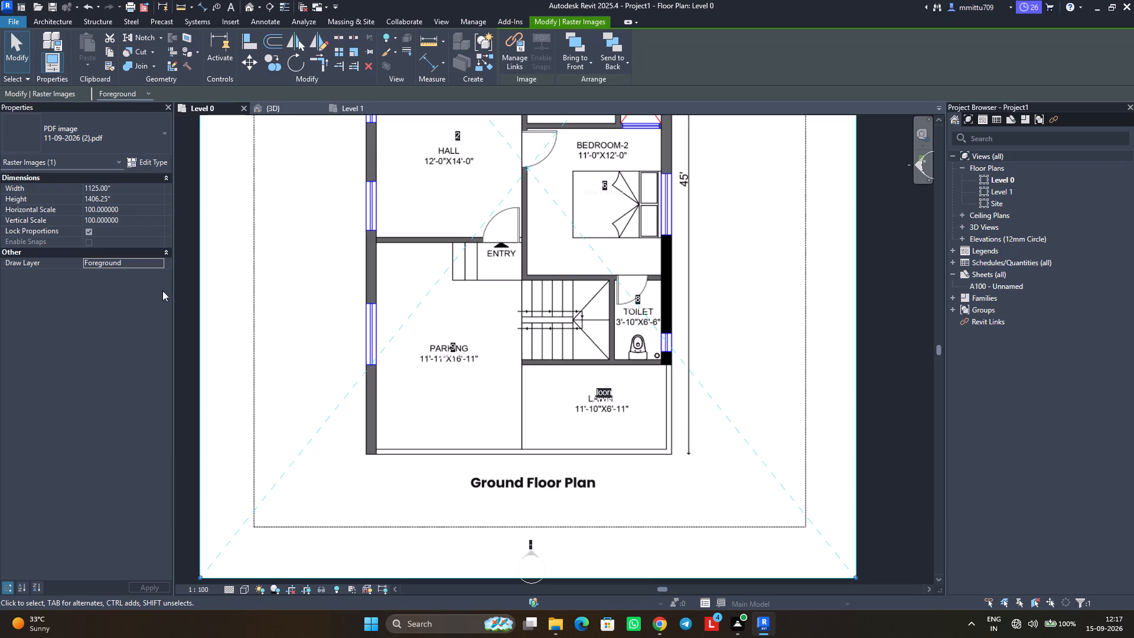
left_click(159, 264)
left_click(125, 271)
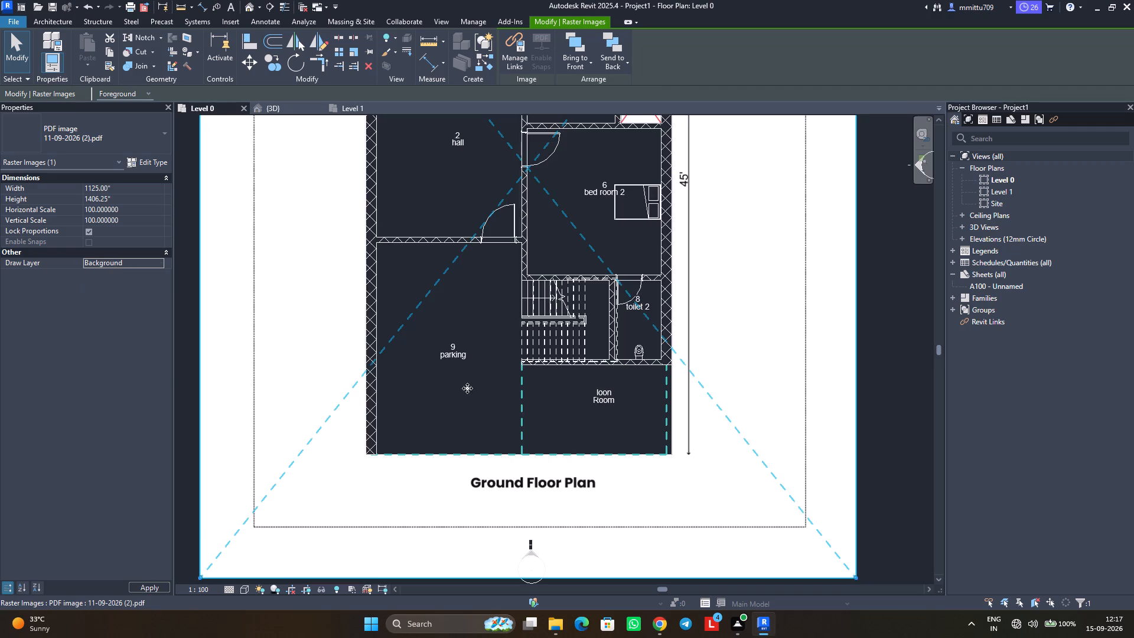
key("Escape")
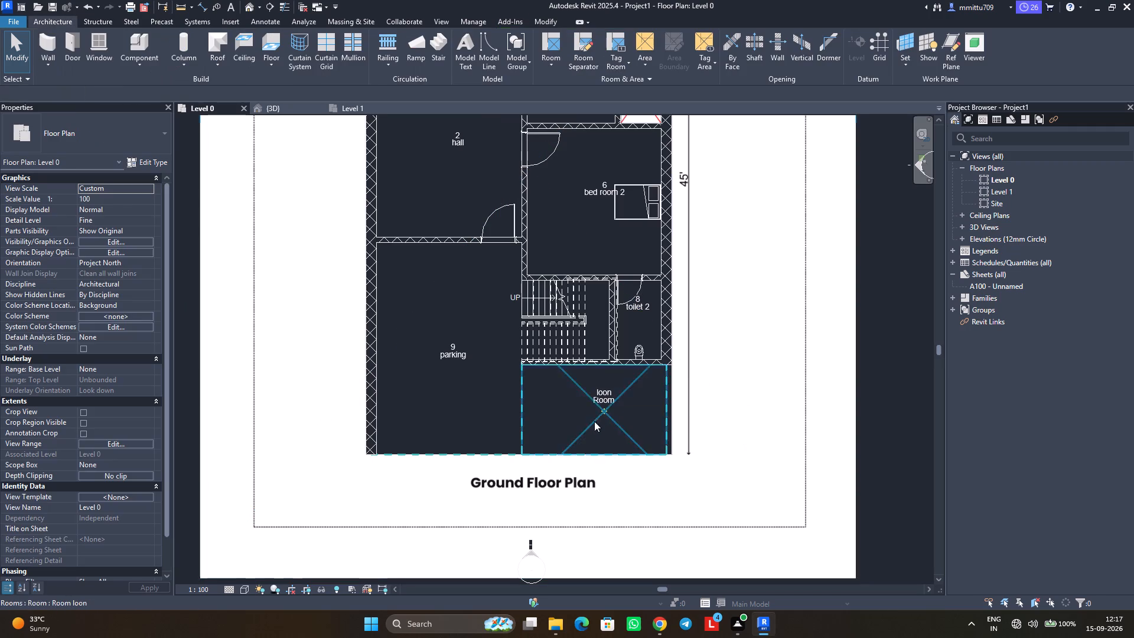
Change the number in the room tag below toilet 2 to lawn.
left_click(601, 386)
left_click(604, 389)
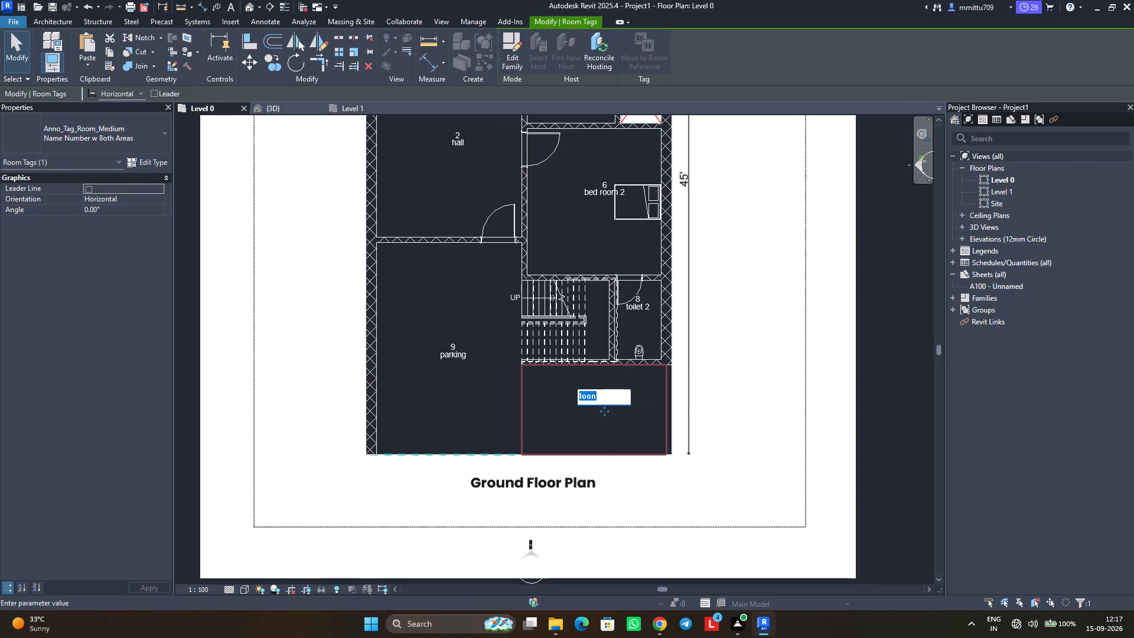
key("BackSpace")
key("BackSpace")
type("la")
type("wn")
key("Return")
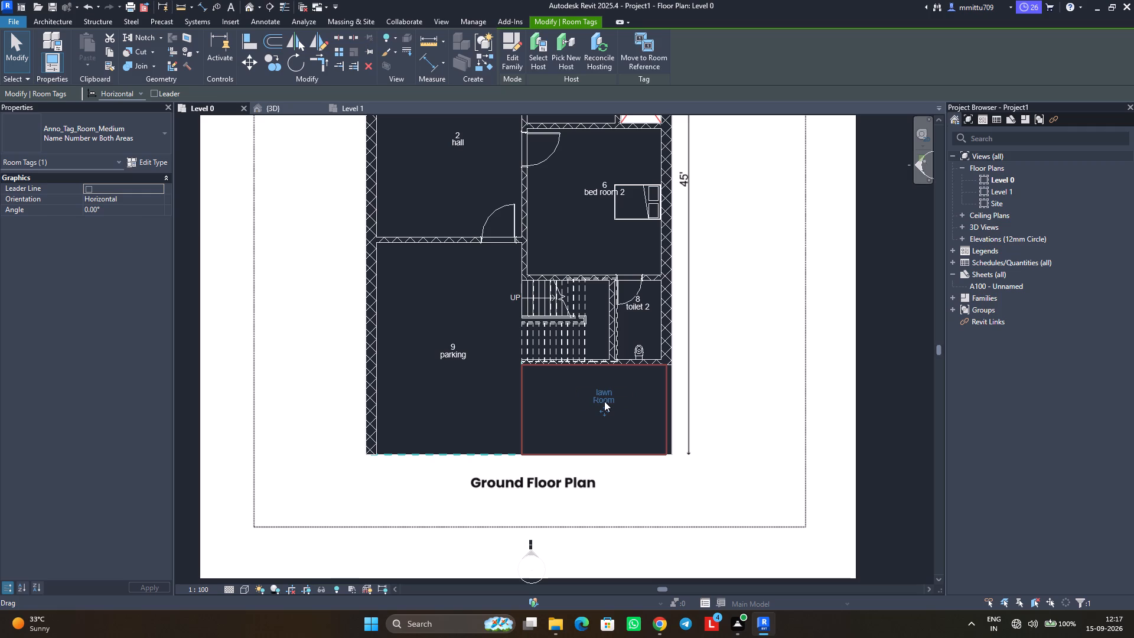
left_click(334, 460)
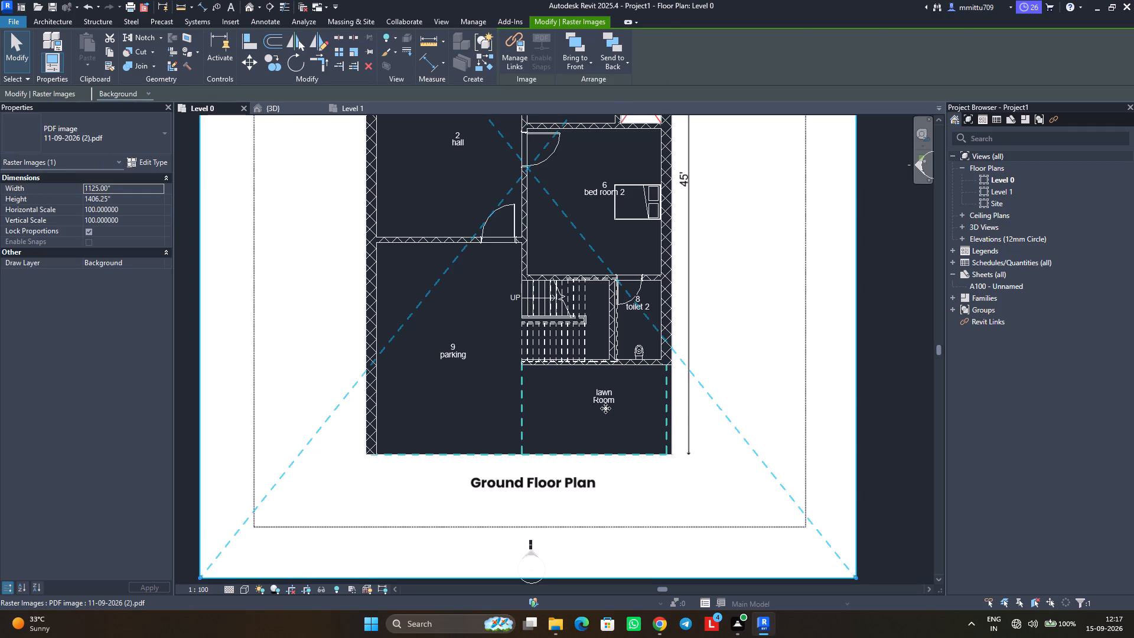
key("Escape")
Set the number of the room below toilet 2 to 10.
double_click(608, 395)
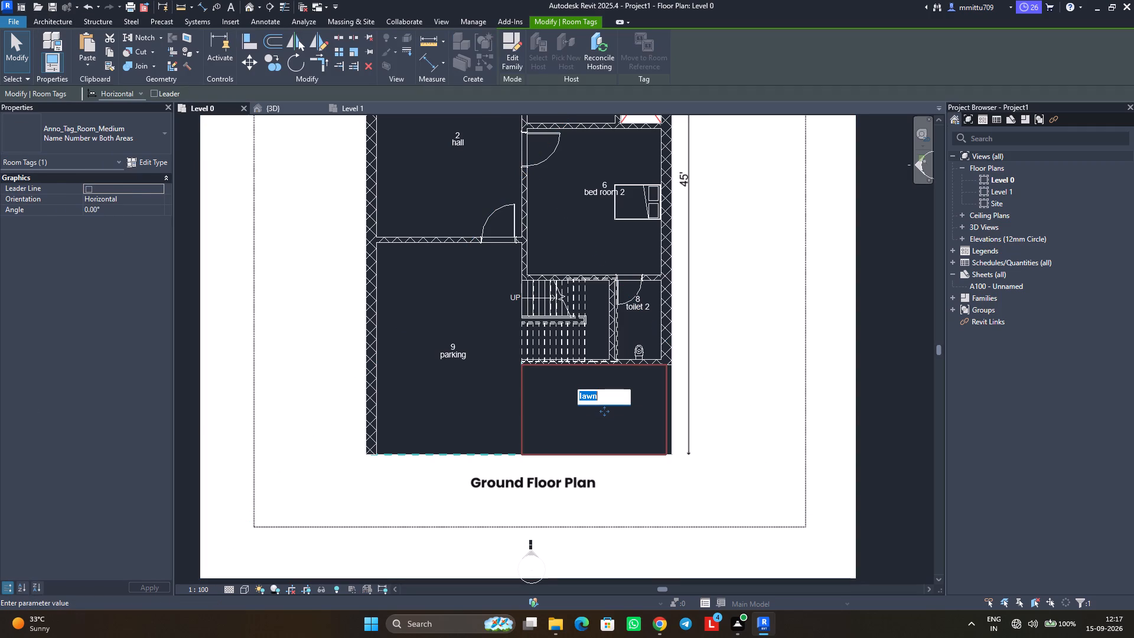
left_click(562, 416)
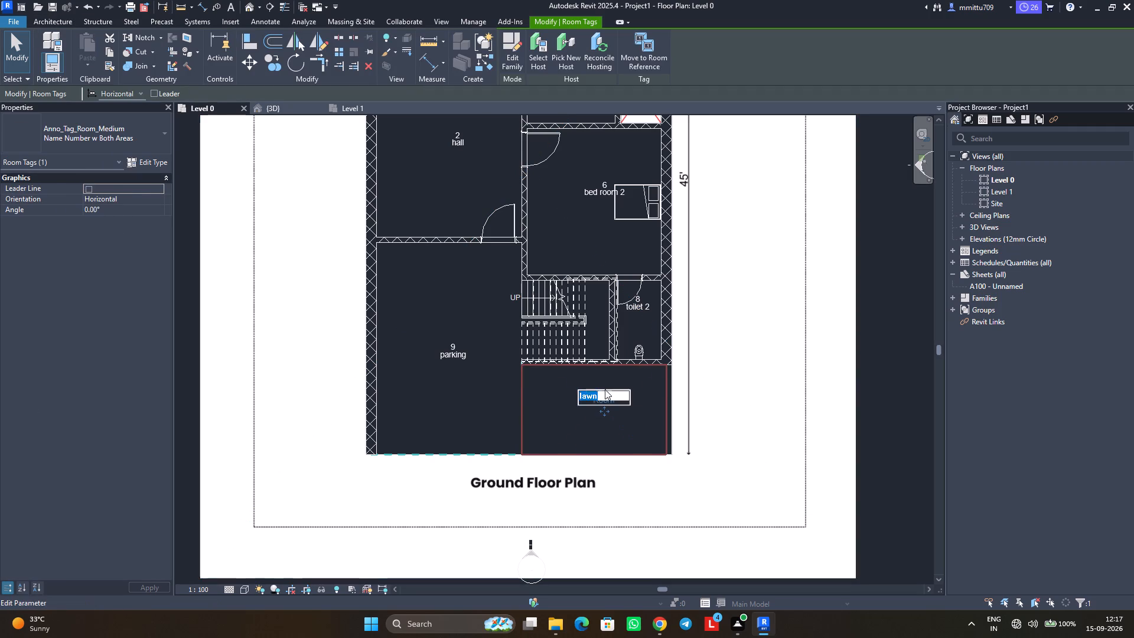
double_click(605, 389)
double_click(611, 390)
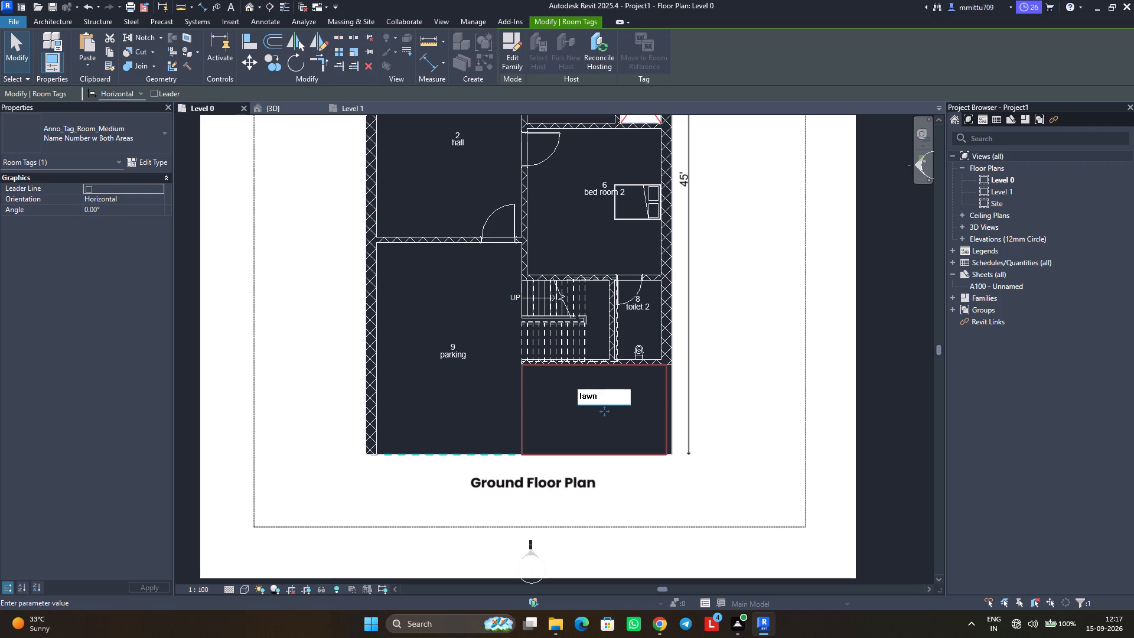
key("BackSpace")
key("BackSpace")
key("BackSpace")
key("BackSpace")
type("10")
left_click(561, 410)
left_click(568, 416)
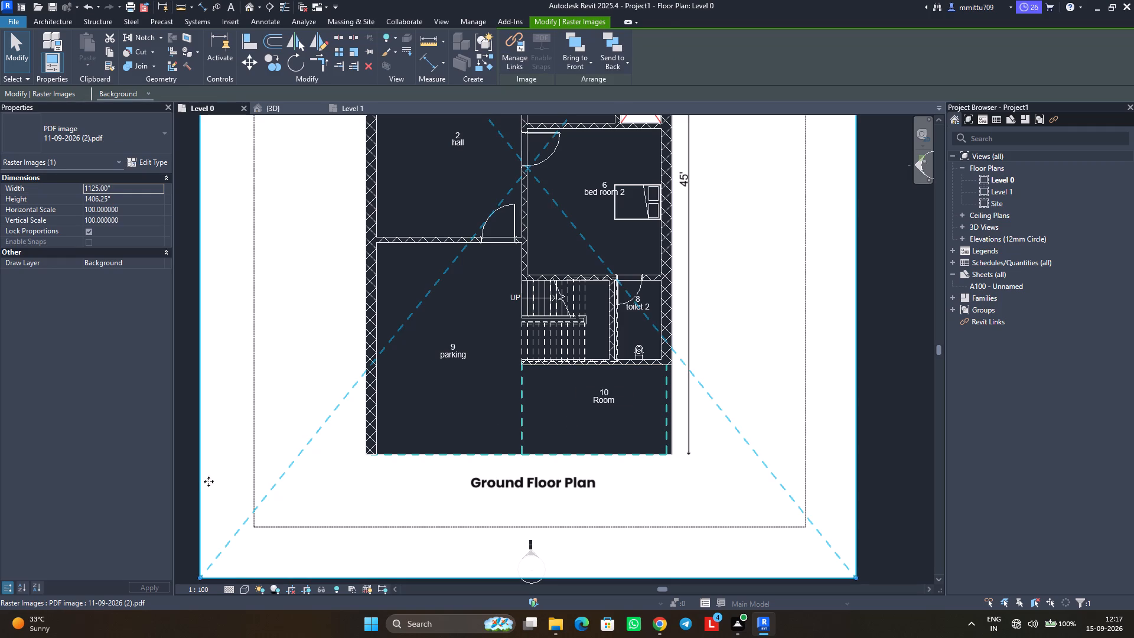
left_click(182, 451)
Look over the Level 0 plan to review the placed and named rooms.
scroll(357, 352, "up", 1)
scroll(357, 352, "down", 4)
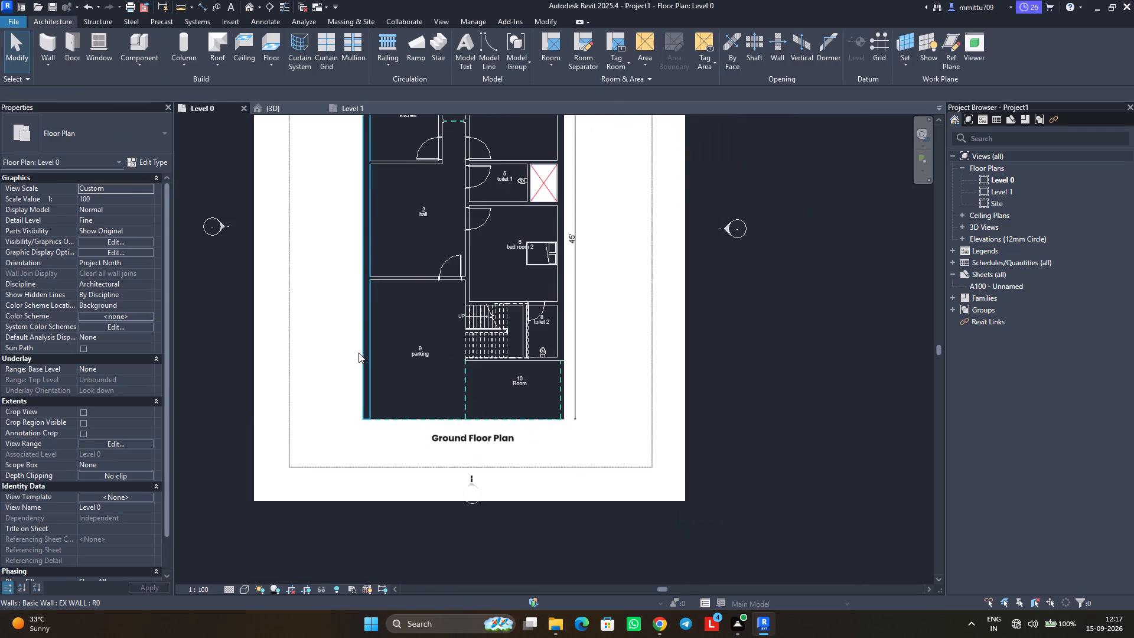
scroll(359, 353, "down", 3)
middle_click_drag(360, 356, 373, 398)
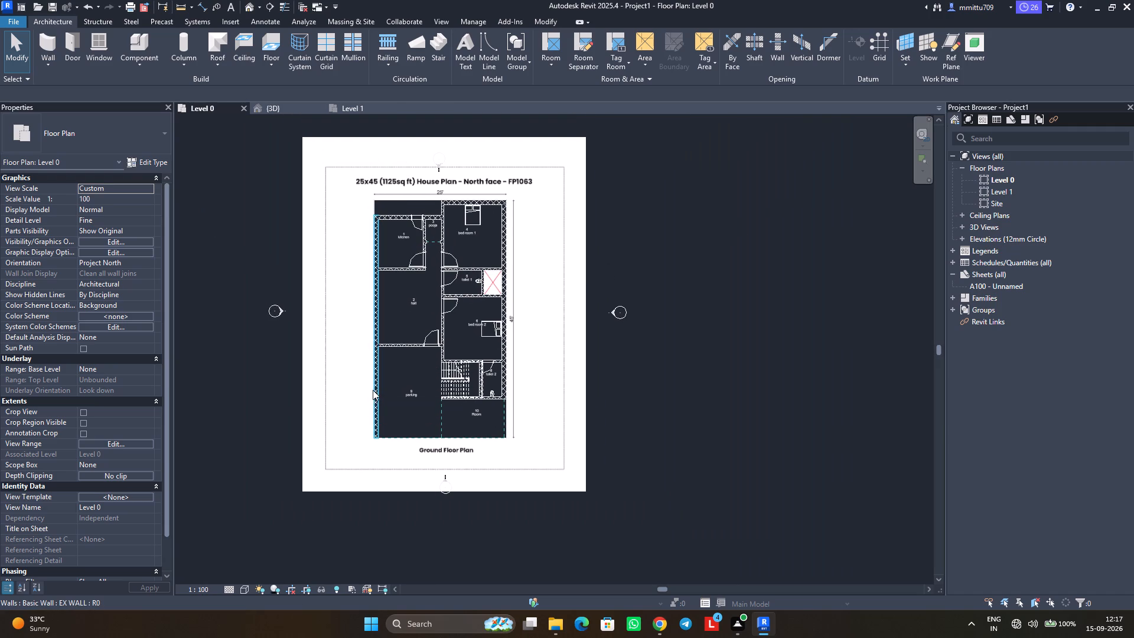
scroll(488, 342, "up", 4)
scroll(488, 342, "down", 1)
scroll(488, 342, "up", 4)
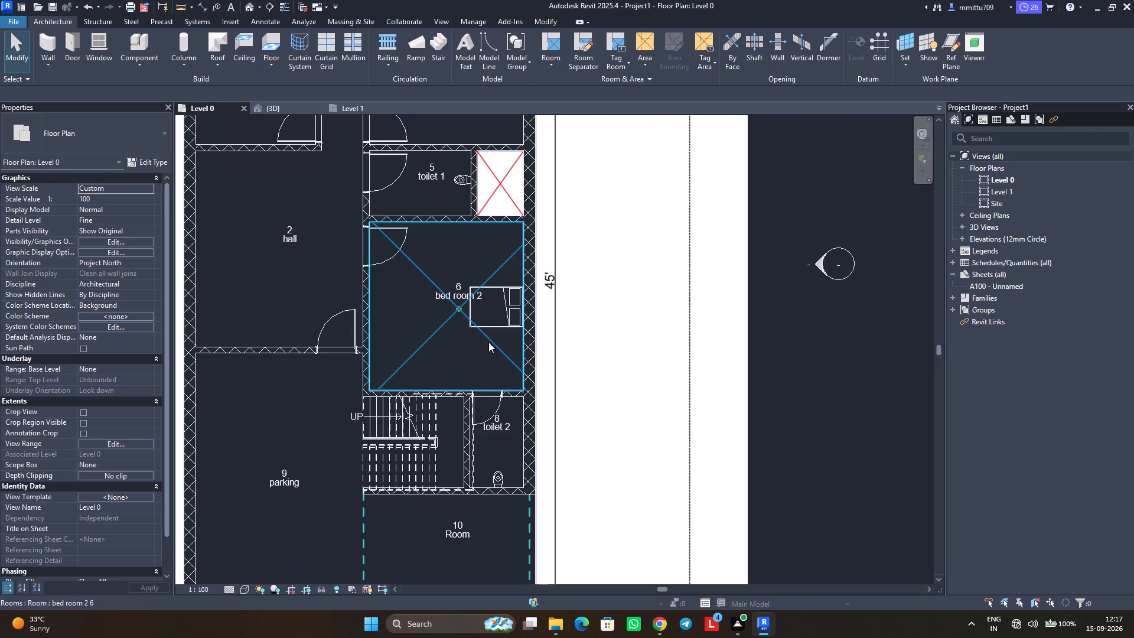
scroll(488, 342, "down", 2)
scroll(488, 342, "up", 1)
scroll(488, 343, "down", 5)
middle_click_drag(471, 358, 481, 386)
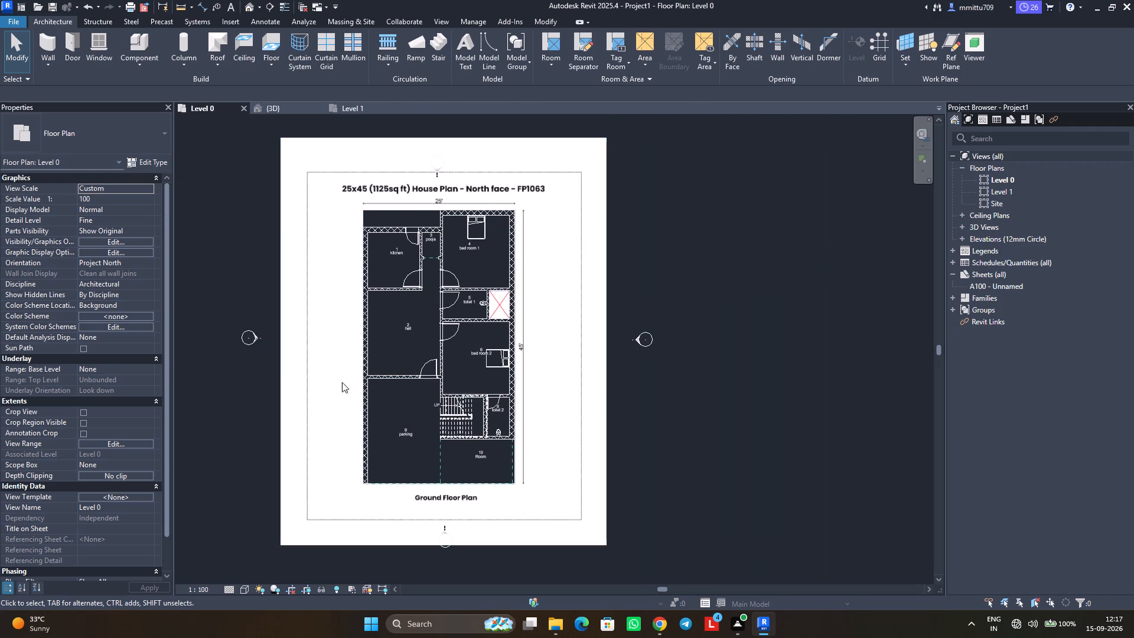
Set the PDF plan image's draw layer to Foreground.
left_click(283, 305)
left_click(161, 264)
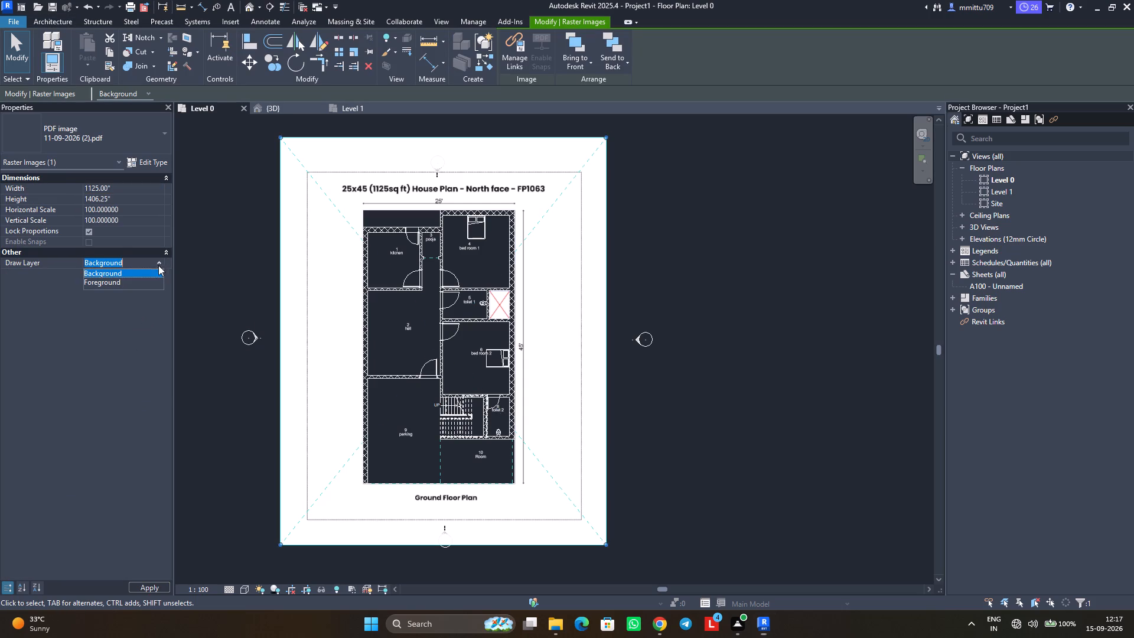
left_click(134, 282)
left_click(213, 246)
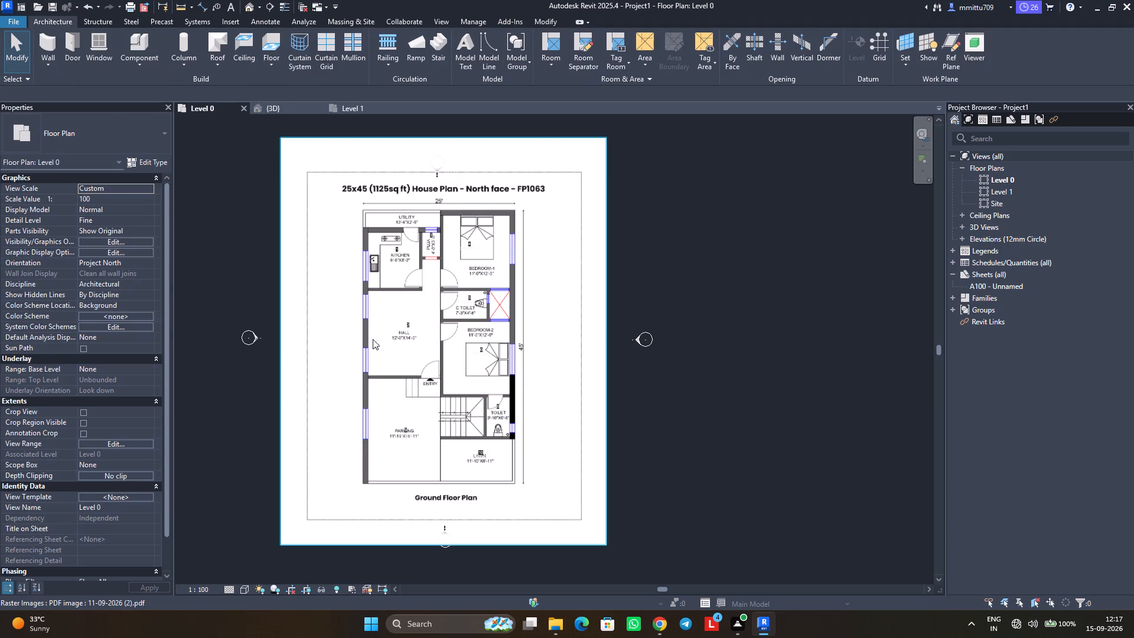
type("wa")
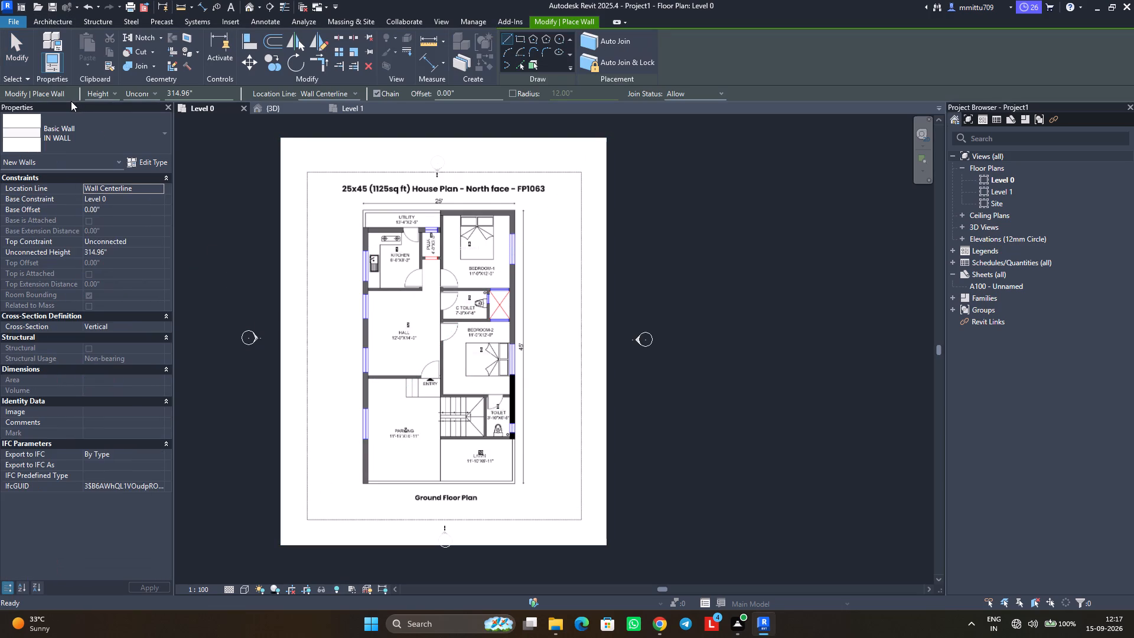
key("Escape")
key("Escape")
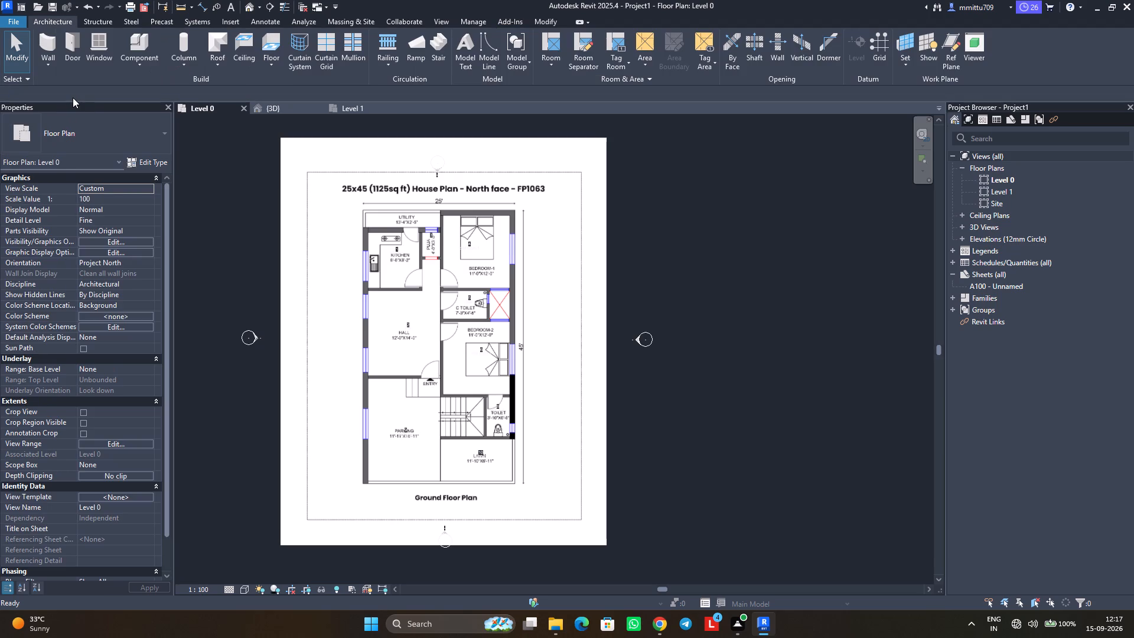
Place a 1810x1210mm Windows_Sgl_Plain window in the kitchen's outer wall beside the sink, at the window position shown on the PDF plan.
key("w")
key("n")
left_click(83, 129)
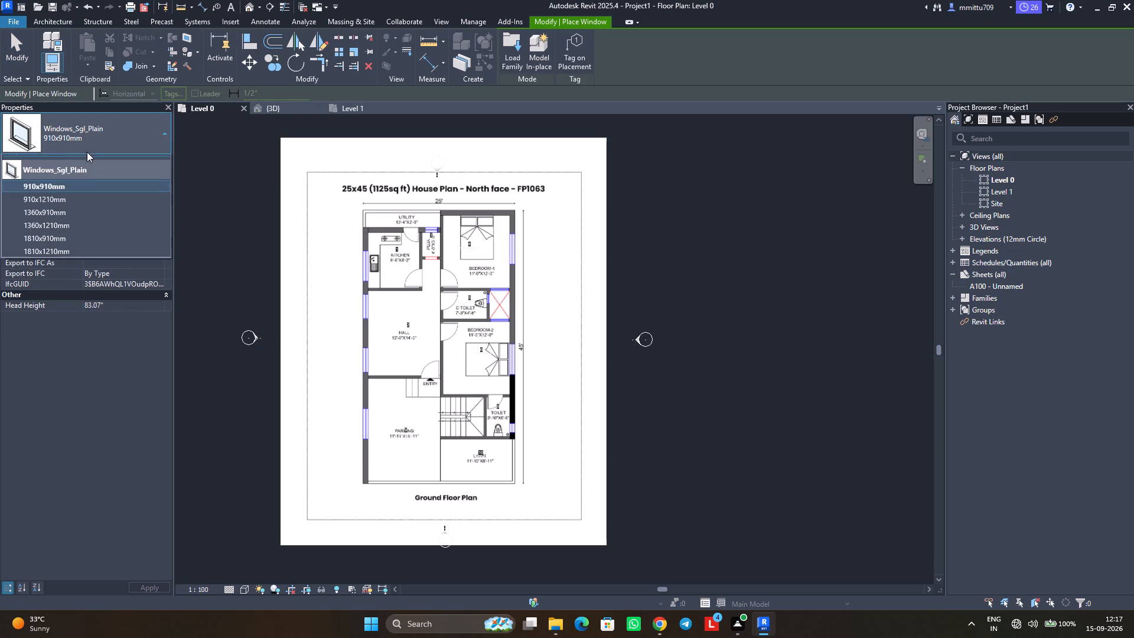
scroll(63, 251, "down", 4)
left_click(63, 262)
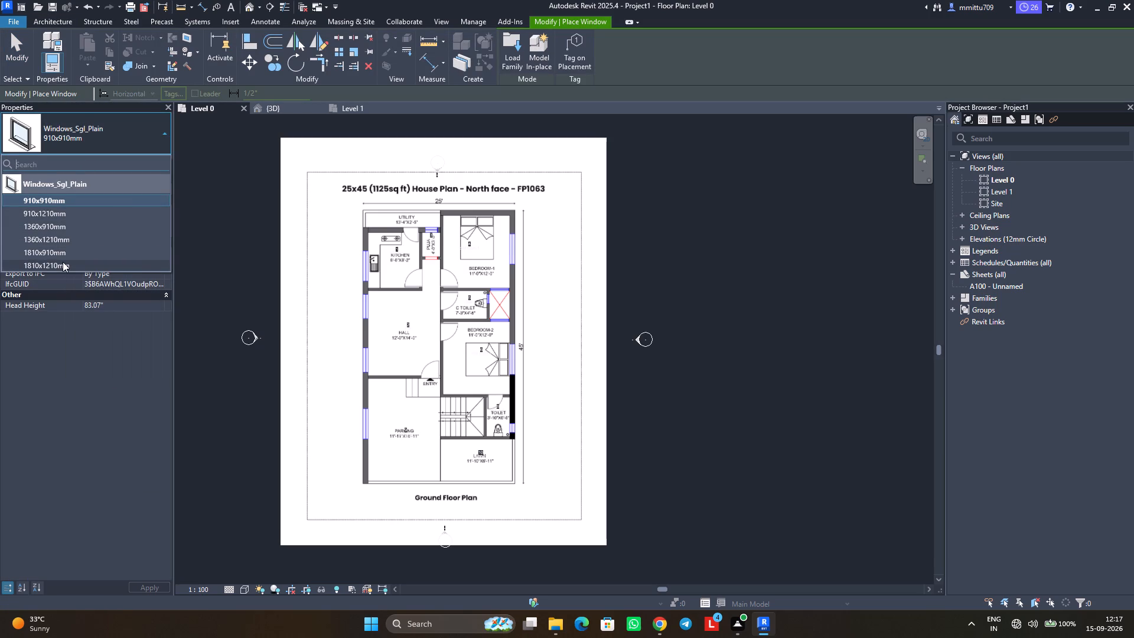
scroll(366, 268, "up", 4)
scroll(366, 268, "down", 1)
scroll(366, 268, "up", 2)
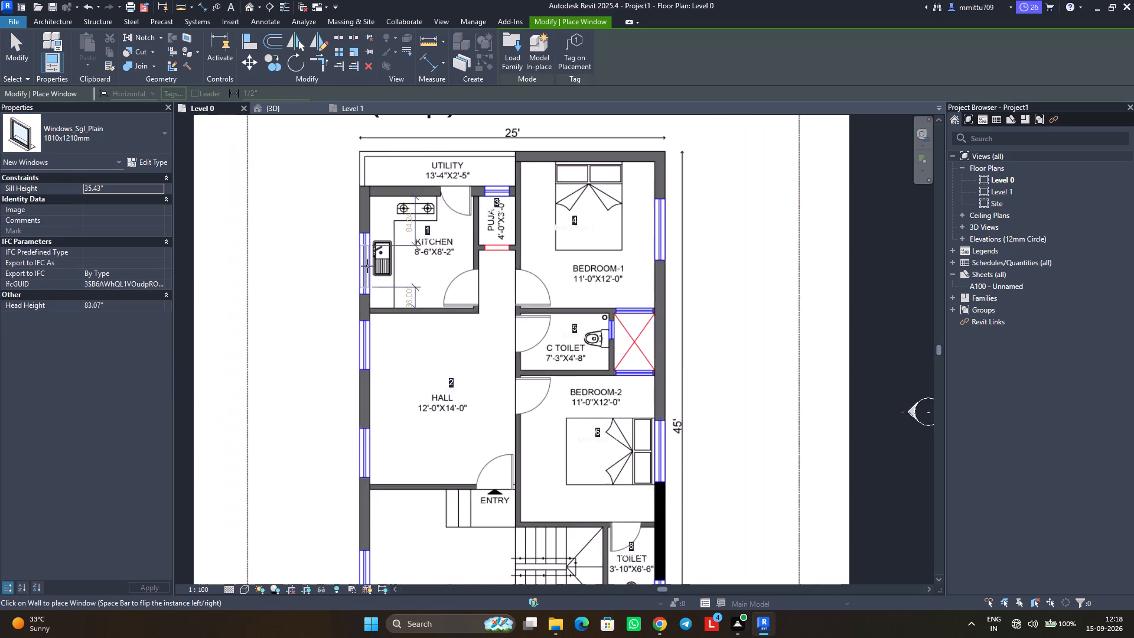
scroll(367, 265, "up", 1)
scroll(367, 265, "down", 1)
scroll(367, 265, "up", 1)
left_click(367, 264)
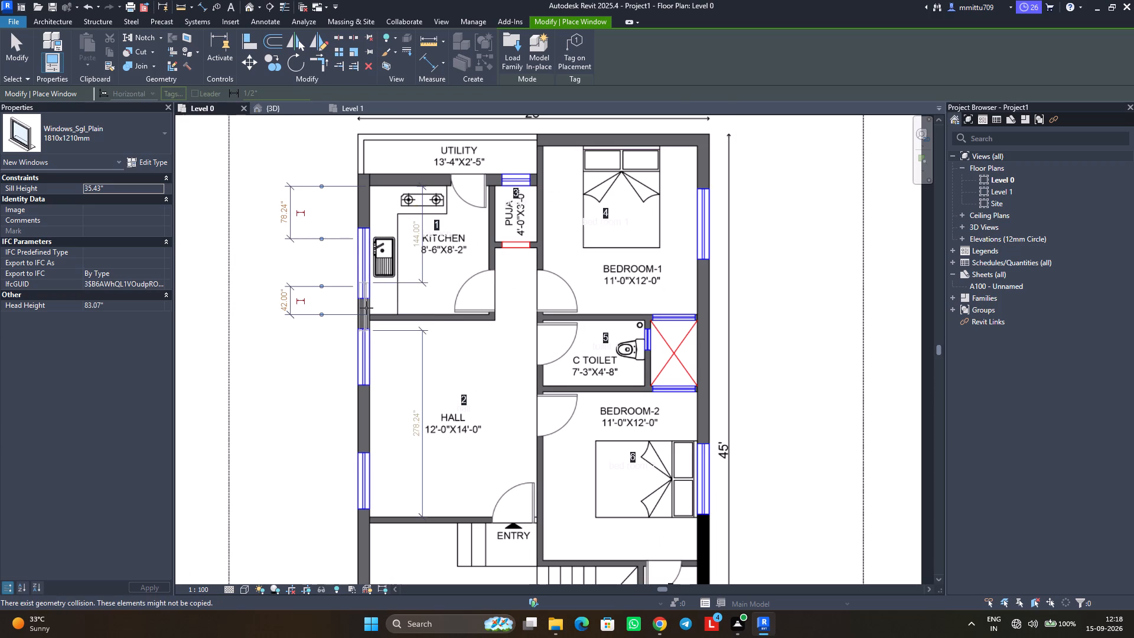
Place 1810x1210mm windows at the plan's positions: two in the hall's outer wall and one each in parking, bedroom 2 and bedroom 1.
left_click(366, 356)
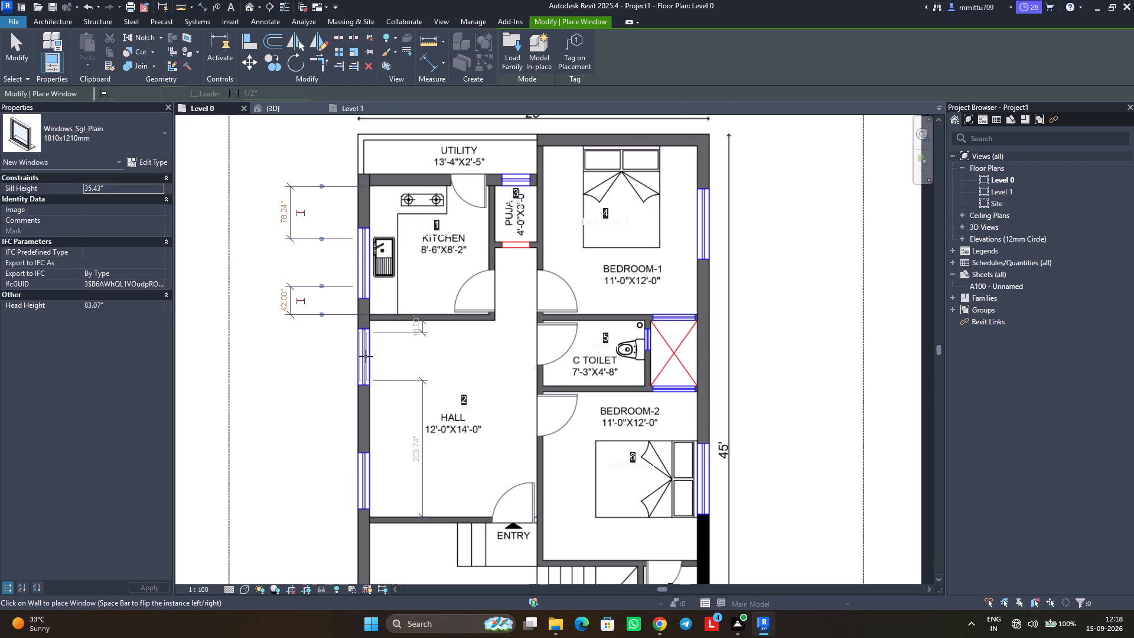
left_click(366, 480)
middle_click_drag(421, 486, 417, 343)
scroll(421, 485, "down", 1)
scroll(417, 351, "down", 1)
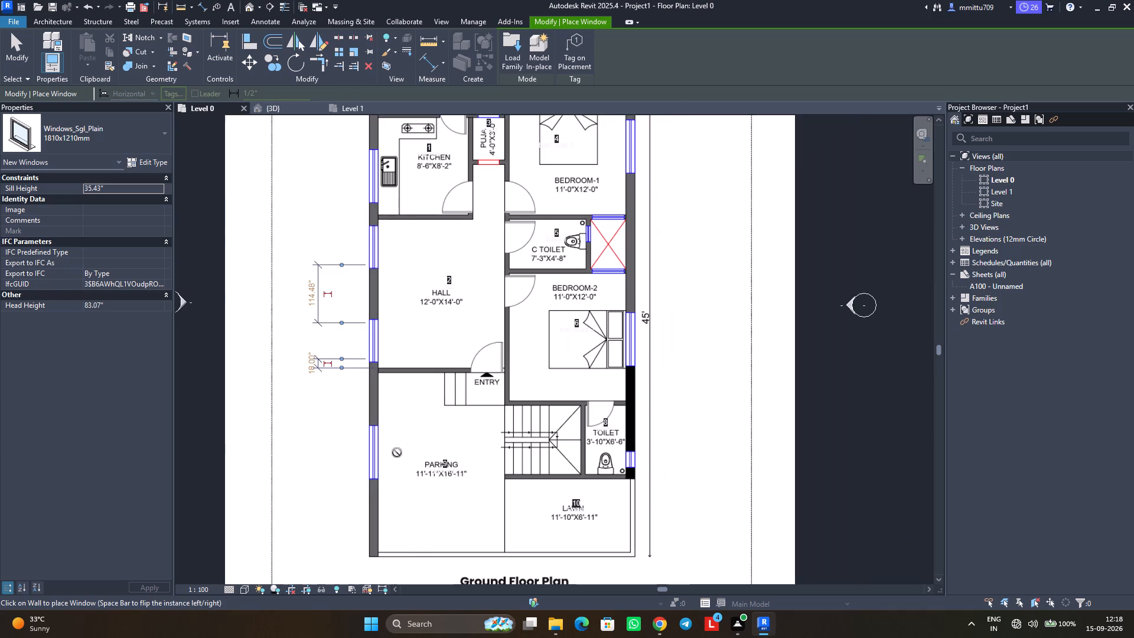
left_click(377, 454)
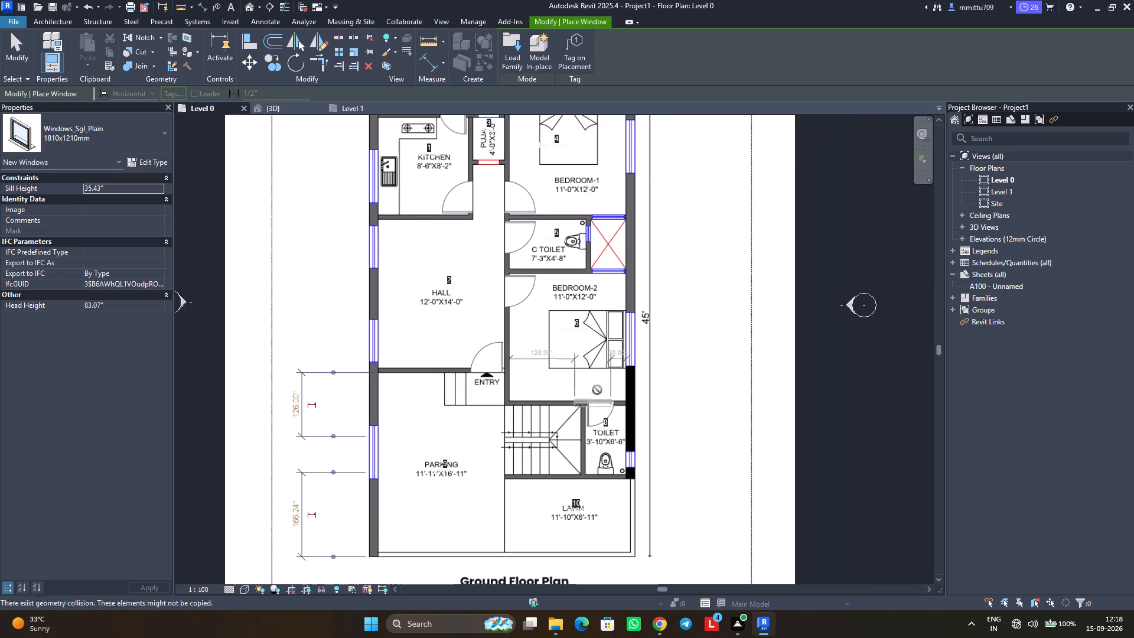
left_click(630, 341)
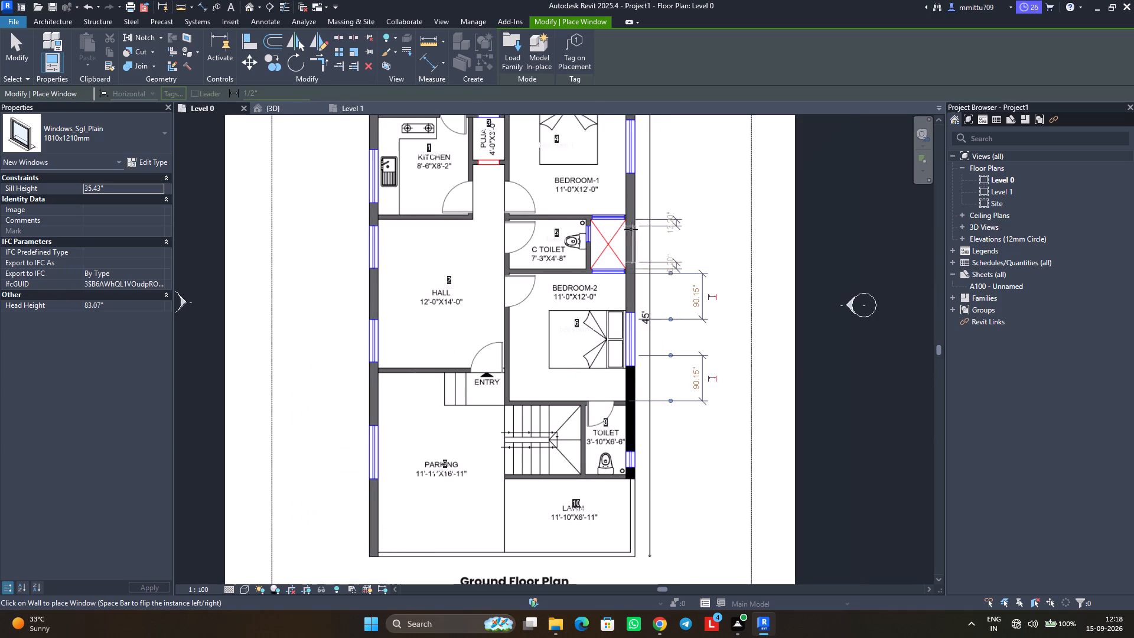
middle_click_drag(627, 200, 628, 305)
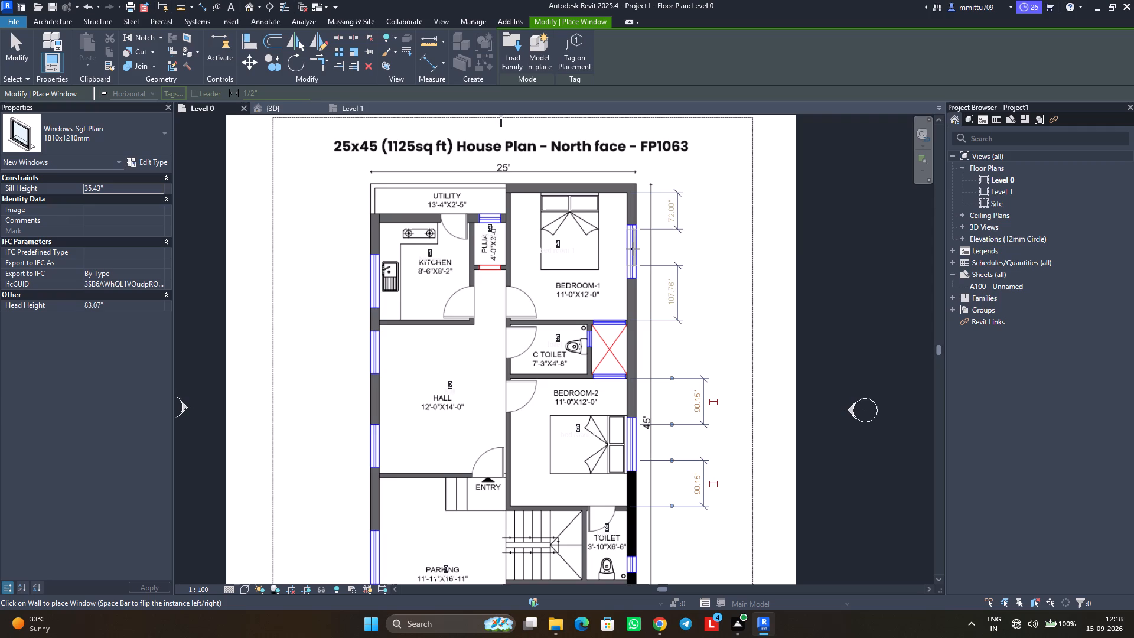
left_click(632, 248)
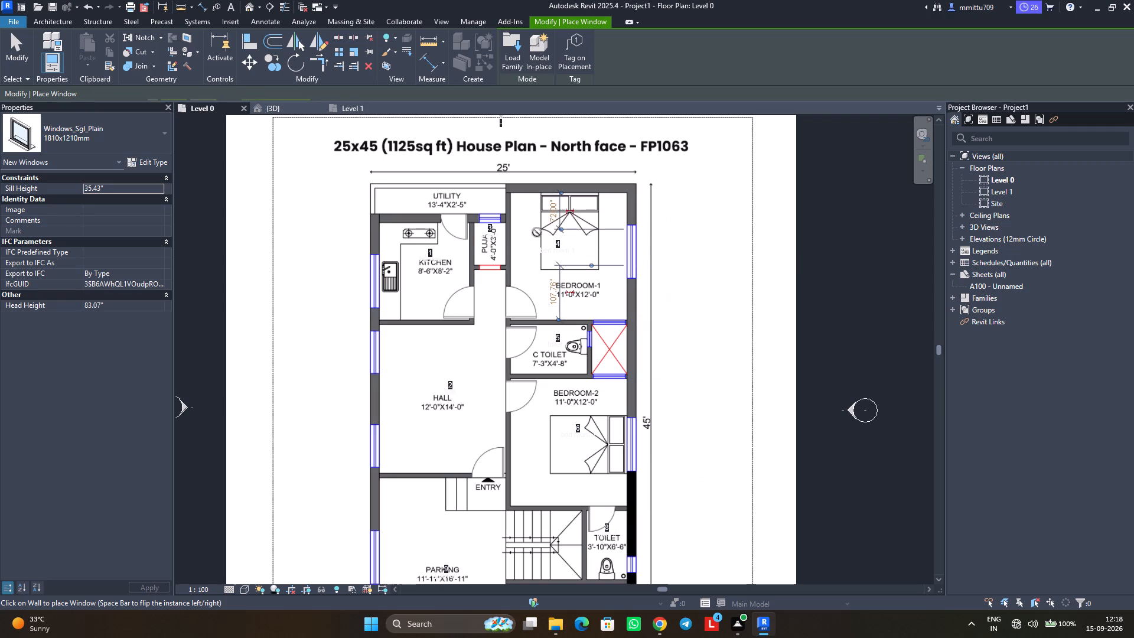
Place Windows_Sgl_Plain 910x910mm windows at the plan's positions in the pooja room, the toilet beside parking's stairs, and the common toilet's duct wall.
left_click(144, 156)
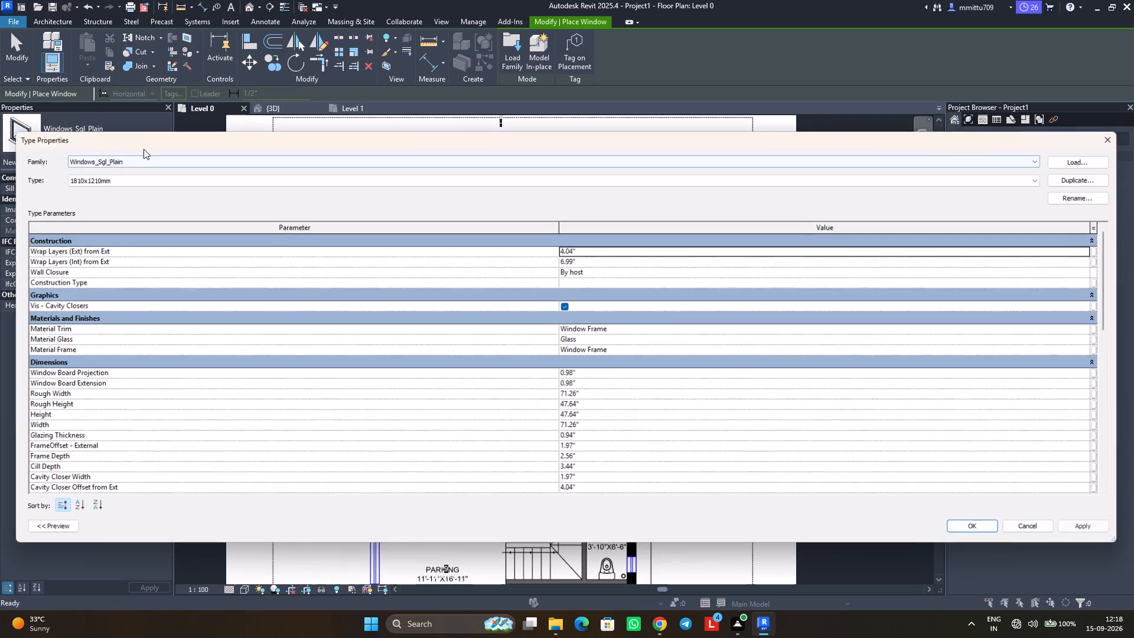
left_click(1126, 135)
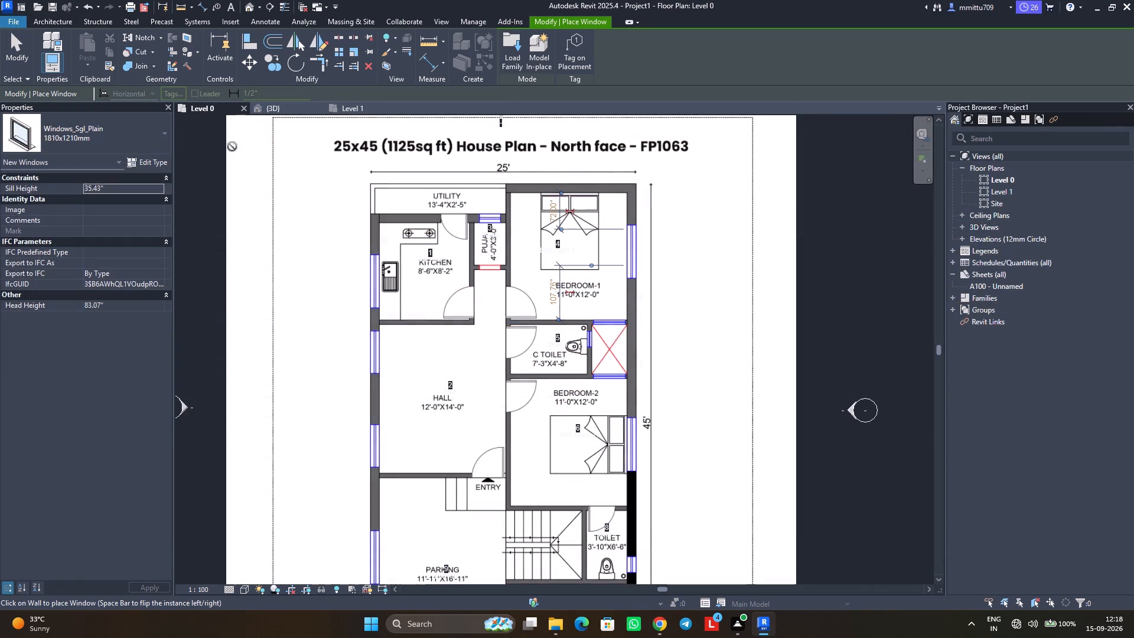
left_click(128, 136)
scroll(77, 201, "up", 3)
left_click(76, 200)
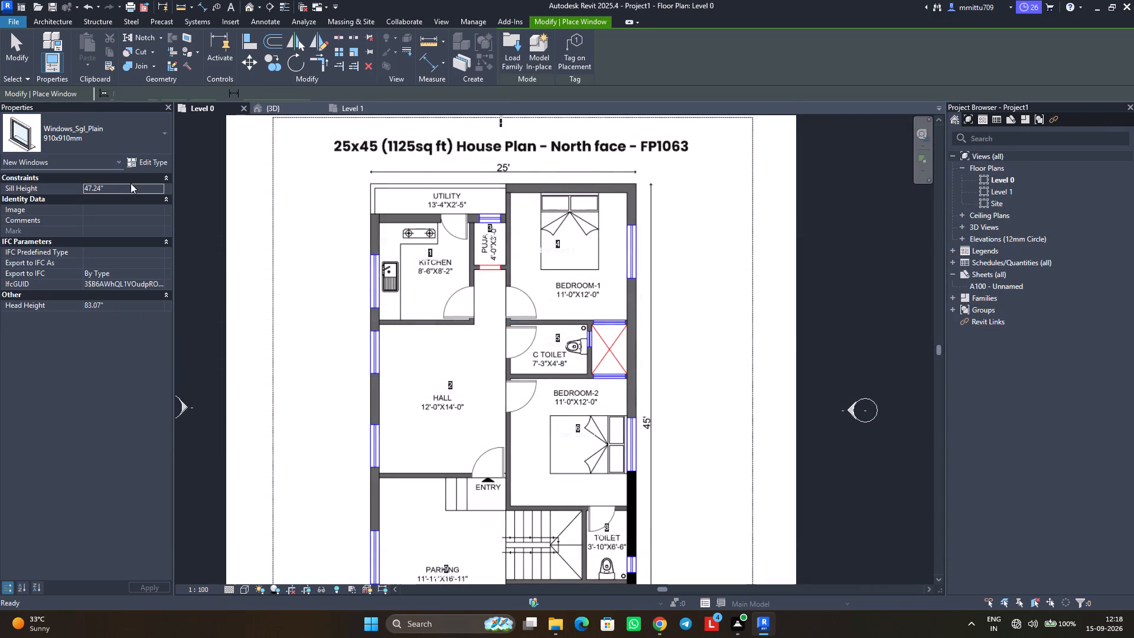
left_click(490, 220)
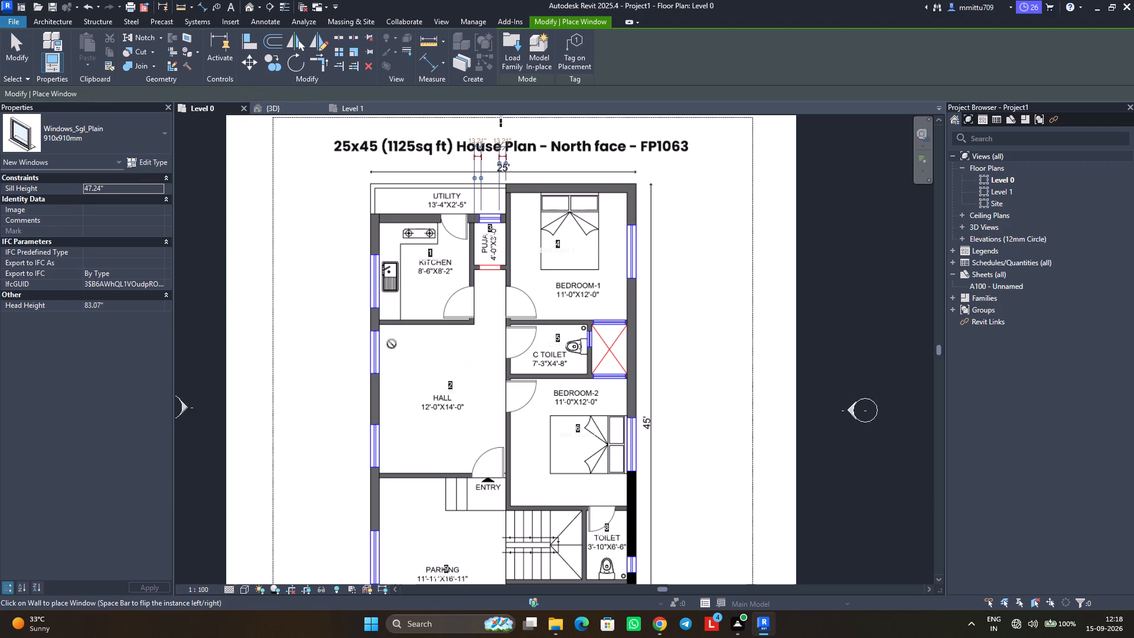
scroll(459, 441, "down", 1)
middle_click_drag(459, 439, 456, 363)
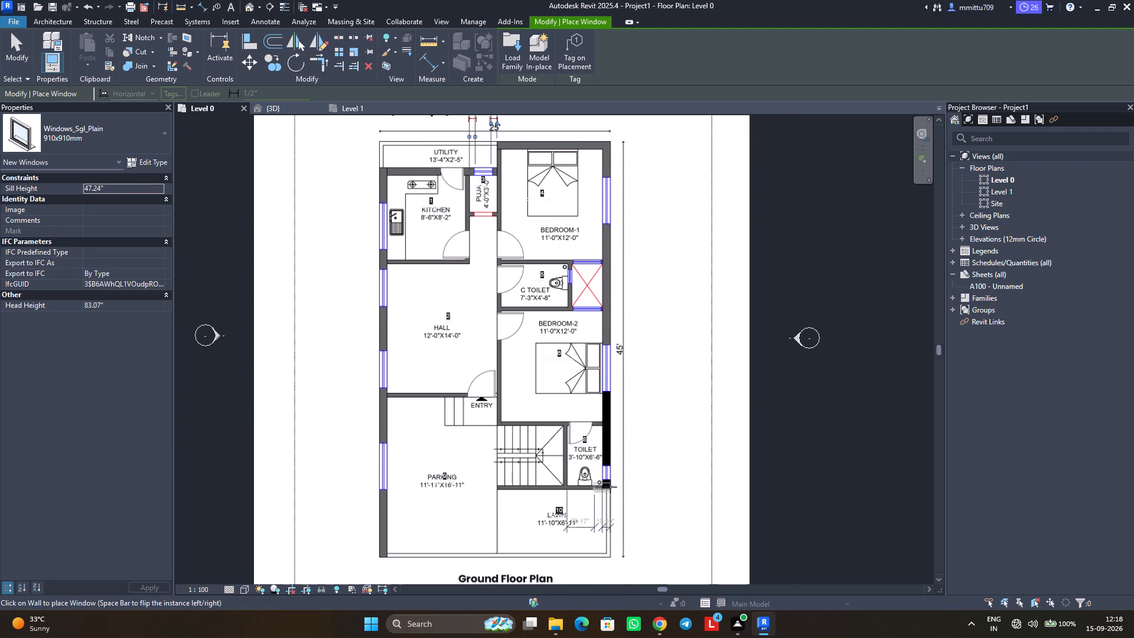
left_click(612, 471)
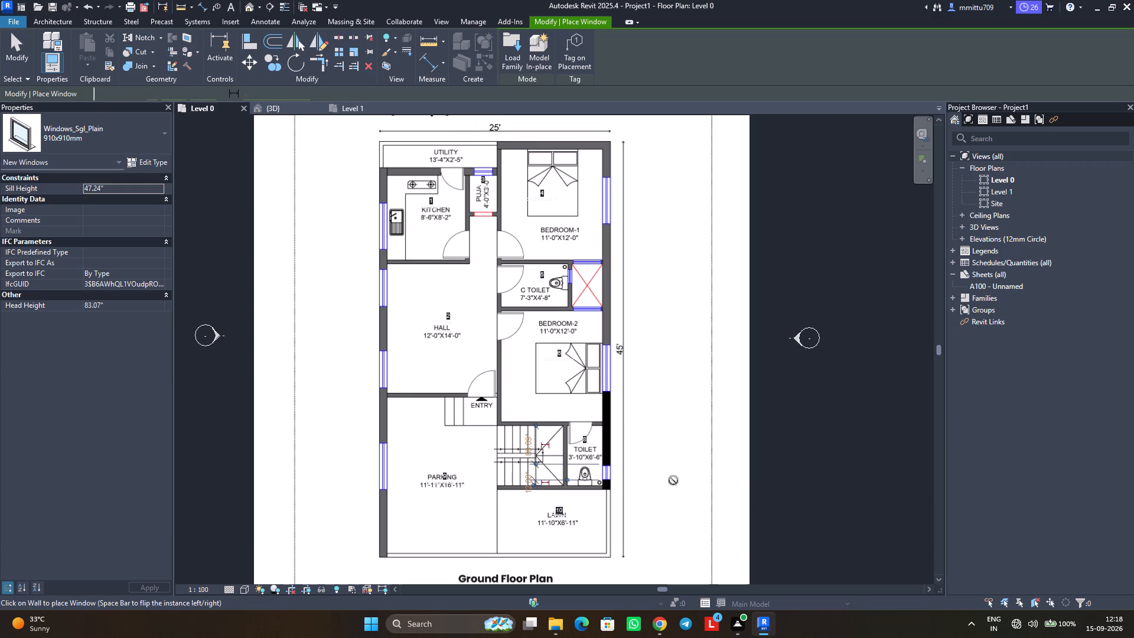
left_click(568, 276)
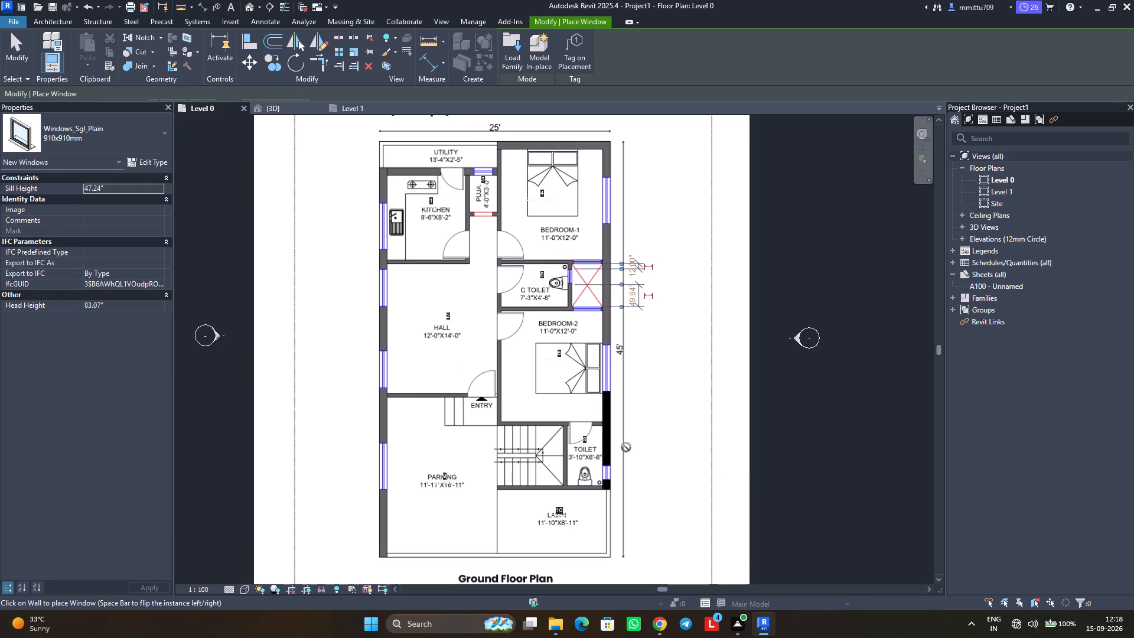
key("Escape")
key("Escape")
key("Escape")
key("Escape")
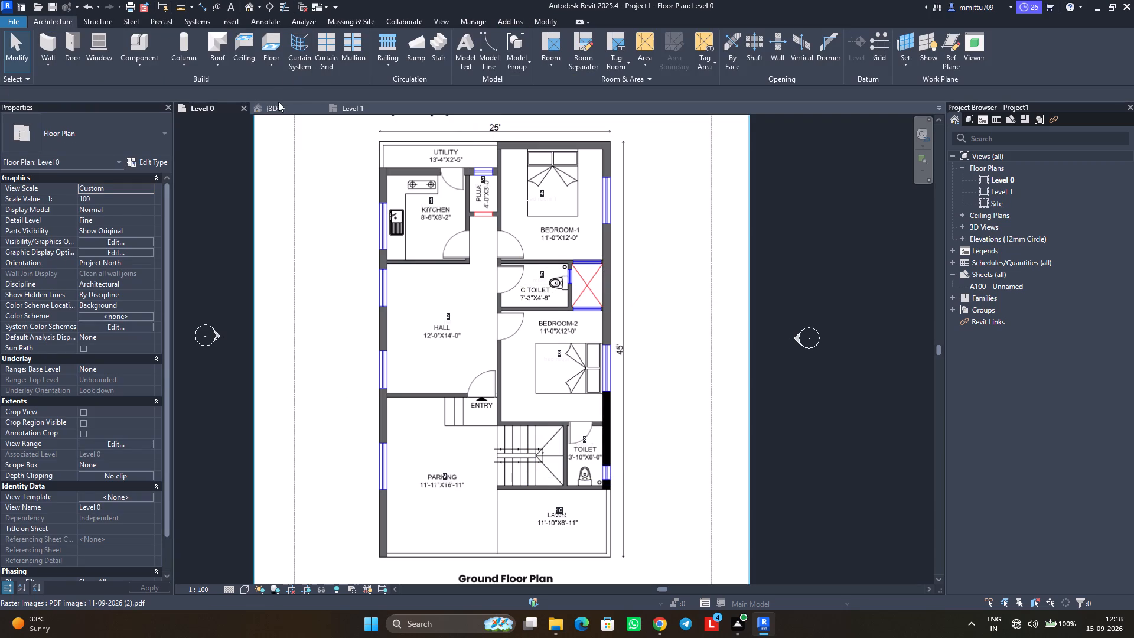
Set the PDF plan image's draw layer to Background.
left_click(272, 339)
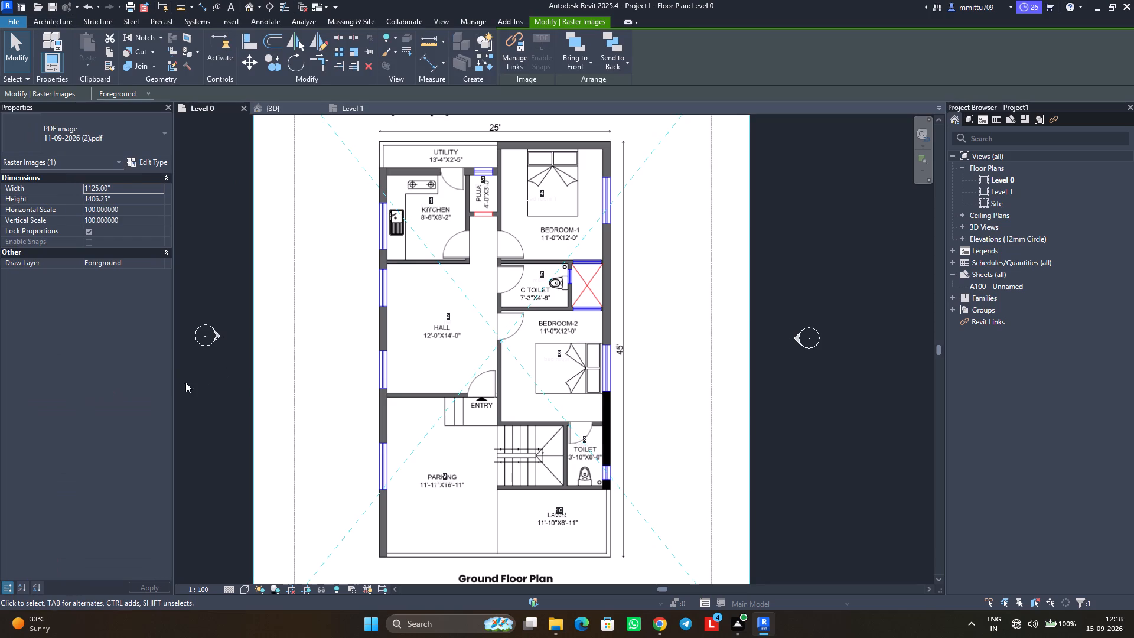
left_click(159, 262)
left_click(150, 271)
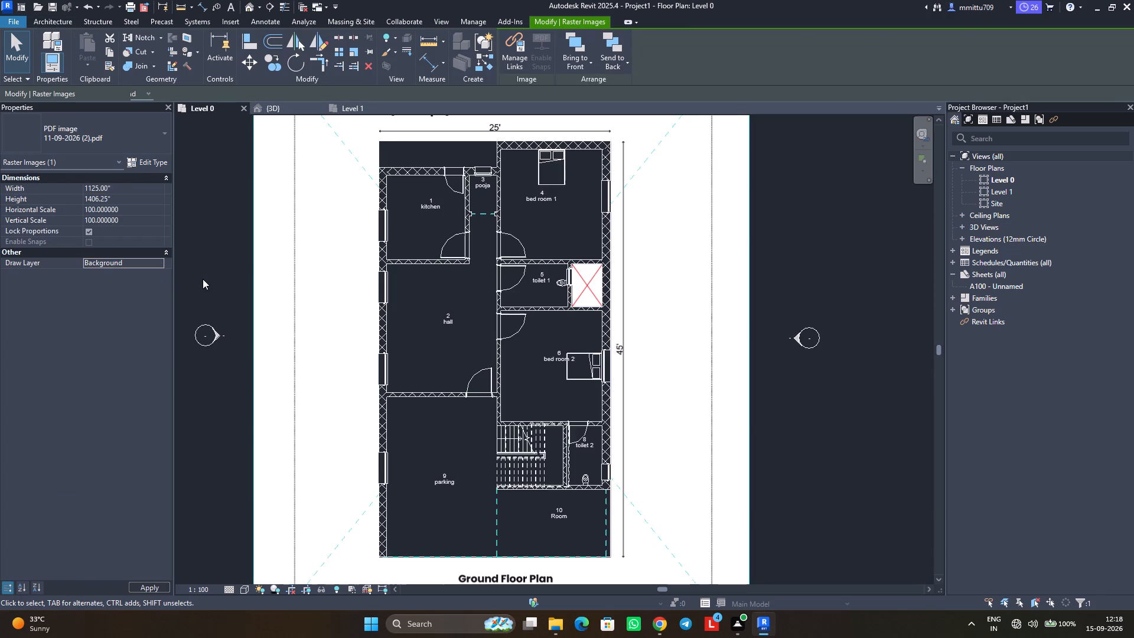
left_click(203, 271)
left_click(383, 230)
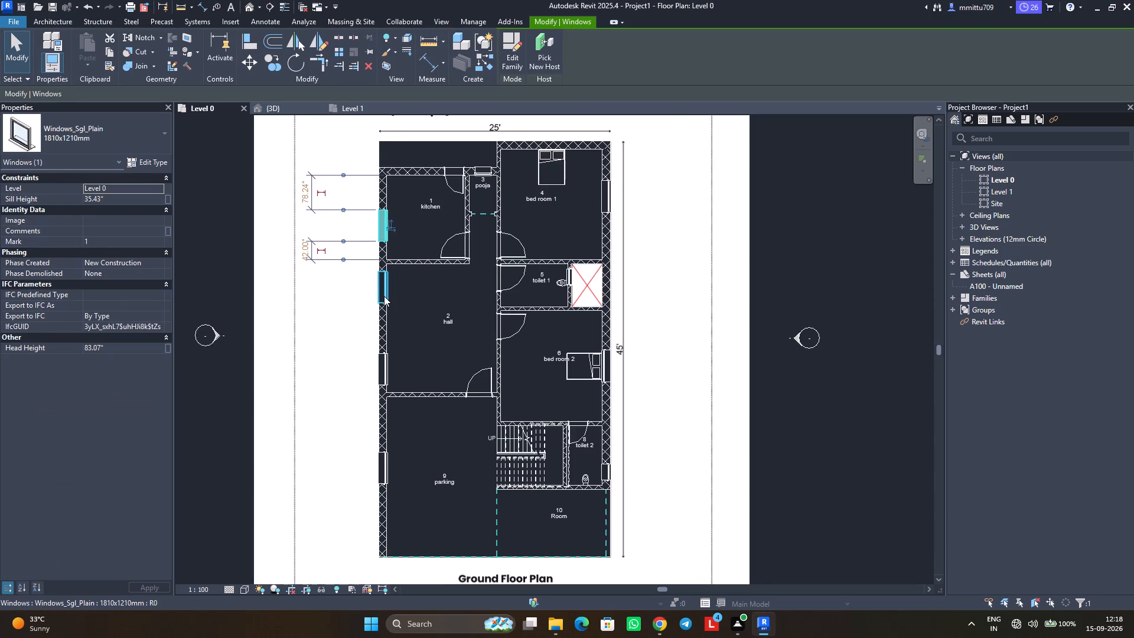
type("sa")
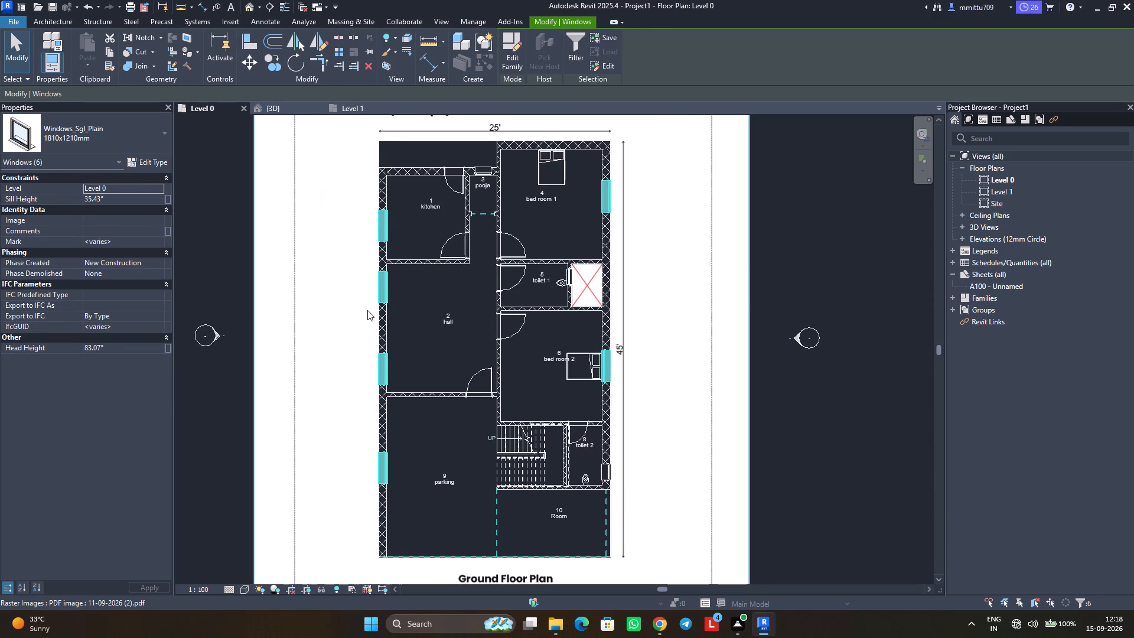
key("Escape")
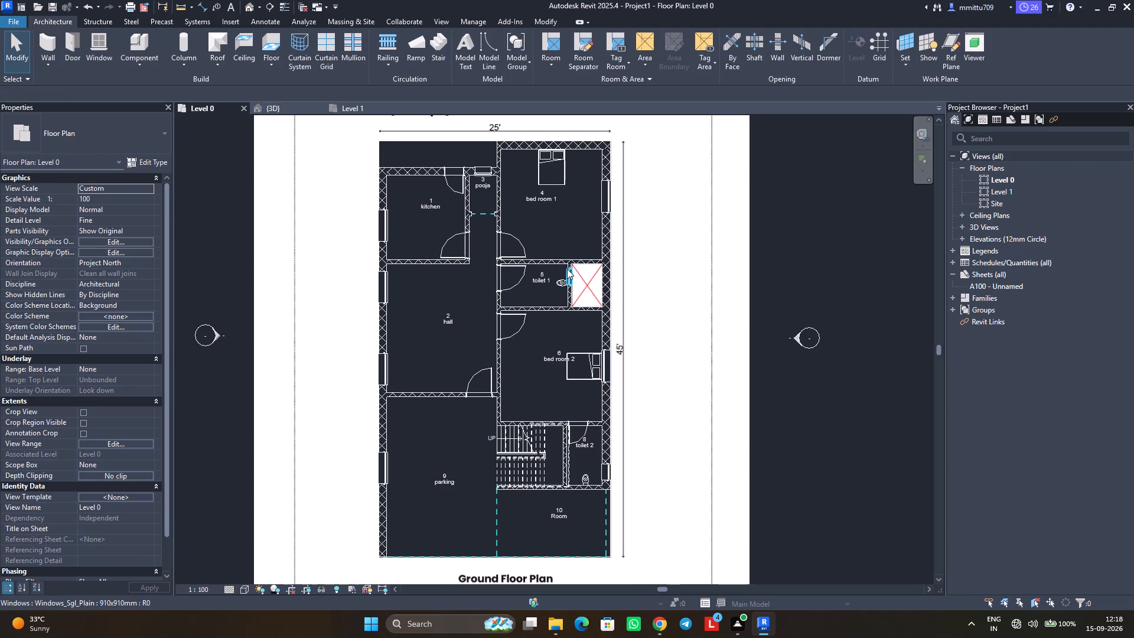
Move the WC in toilet 1 about 23" along the duct wall toward bed room 2, clear of the window.
scroll(569, 272, "up", 6)
scroll(559, 298, "down", 1)
scroll(559, 298, "up", 1)
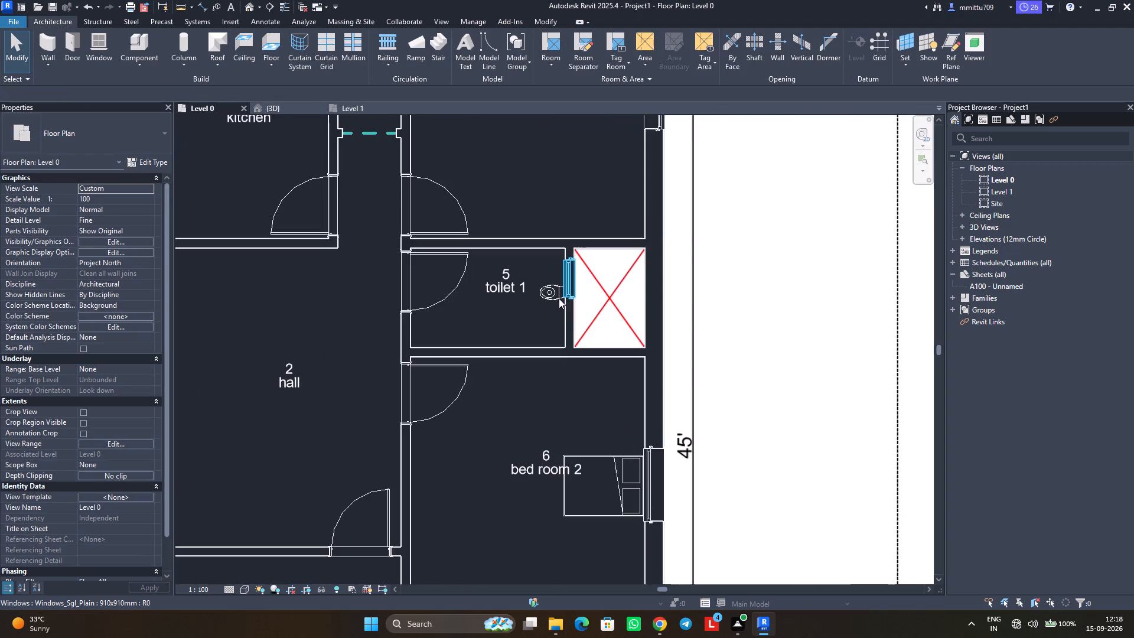
scroll(559, 298, "down", 1)
scroll(559, 298, "up", 7)
left_click(561, 291)
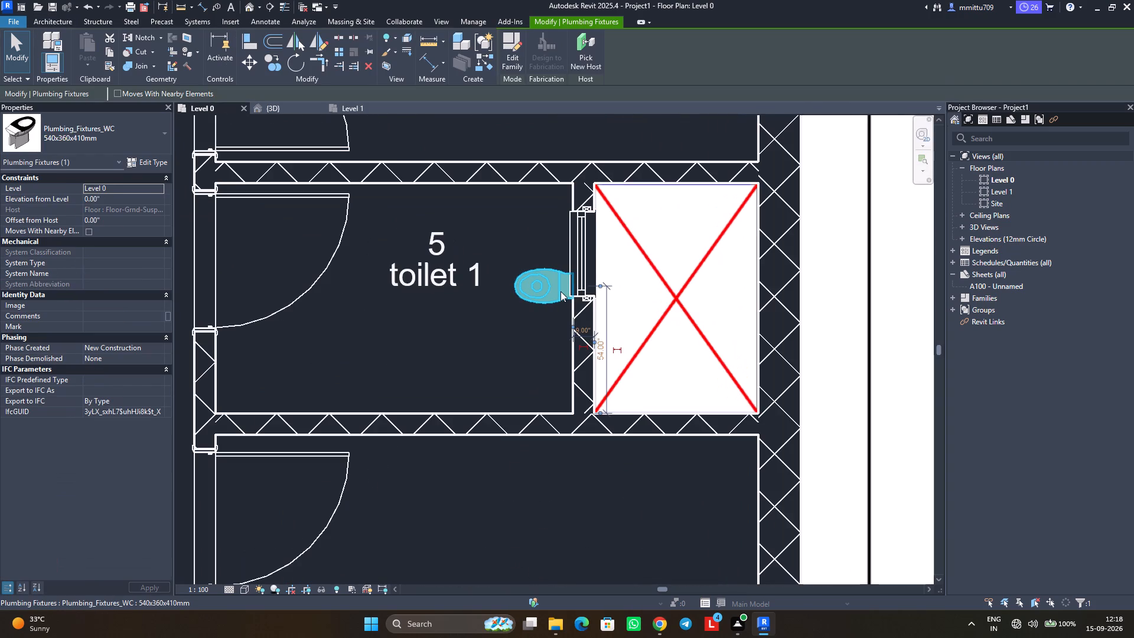
key("Down")
key("Down")
key("Down")
key("Down")
key("Down")
key("Down")
key("Down")
key("Down")
key("Down")
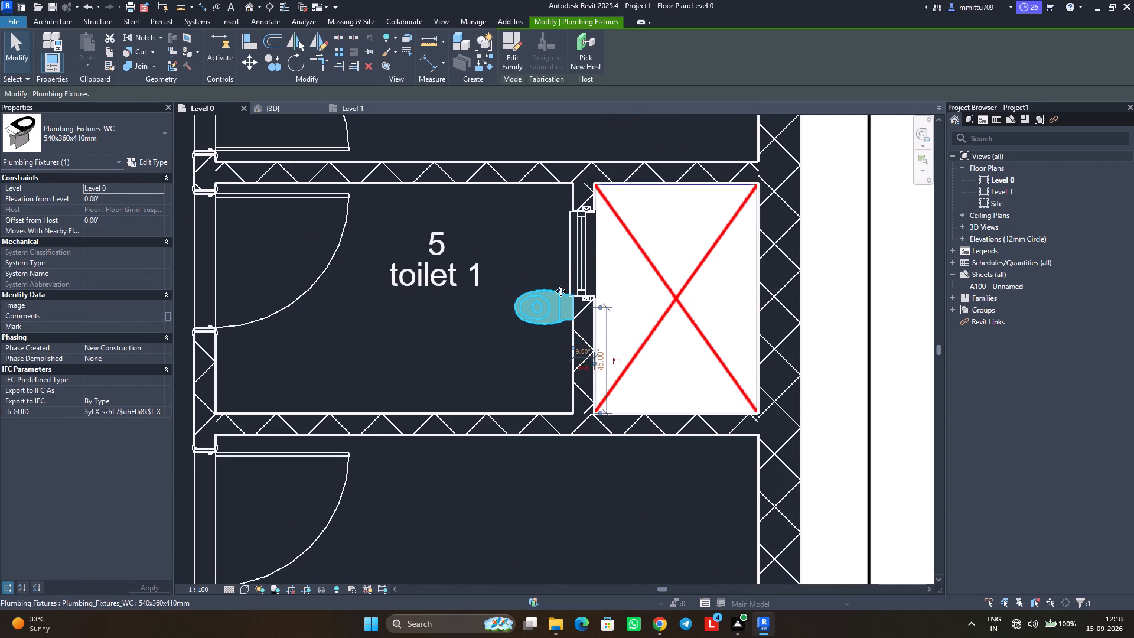
key("Down")
key("Down")
key("Down")
key("Down")
key("Down")
key("Down")
key("Down")
key("Down")
key("Down")
key("Down")
key("Down")
key("Down")
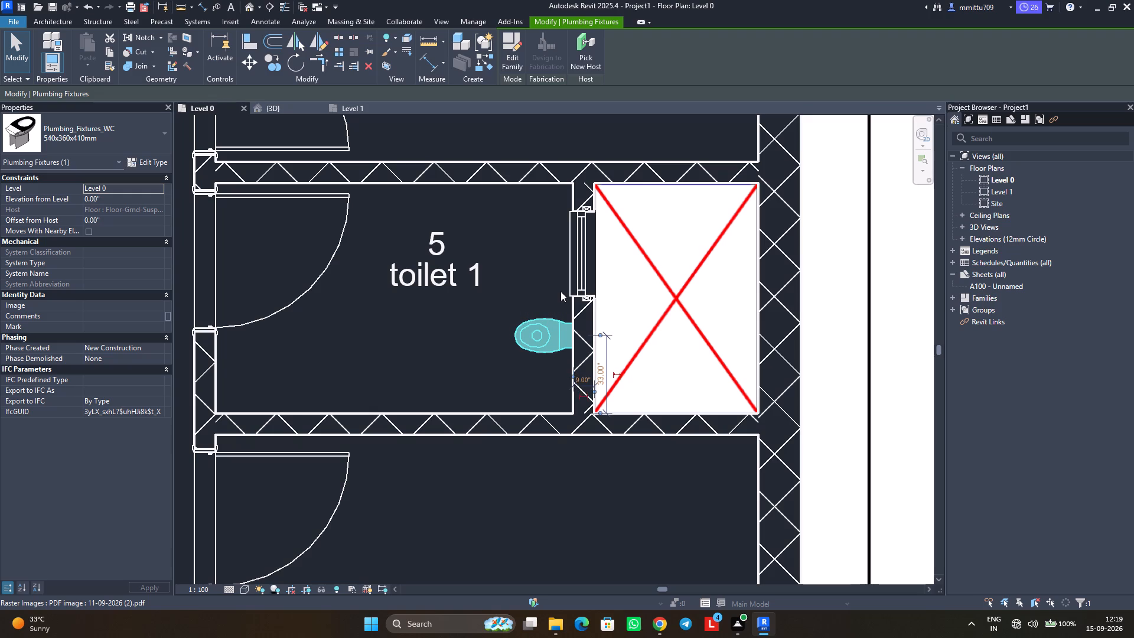
key("Down")
key("Down")
key("Escape")
Inspect the Level 0 layout and the placed windows in the 3D view, ending at the small toilet 2 window.
scroll(561, 281, "down", 5)
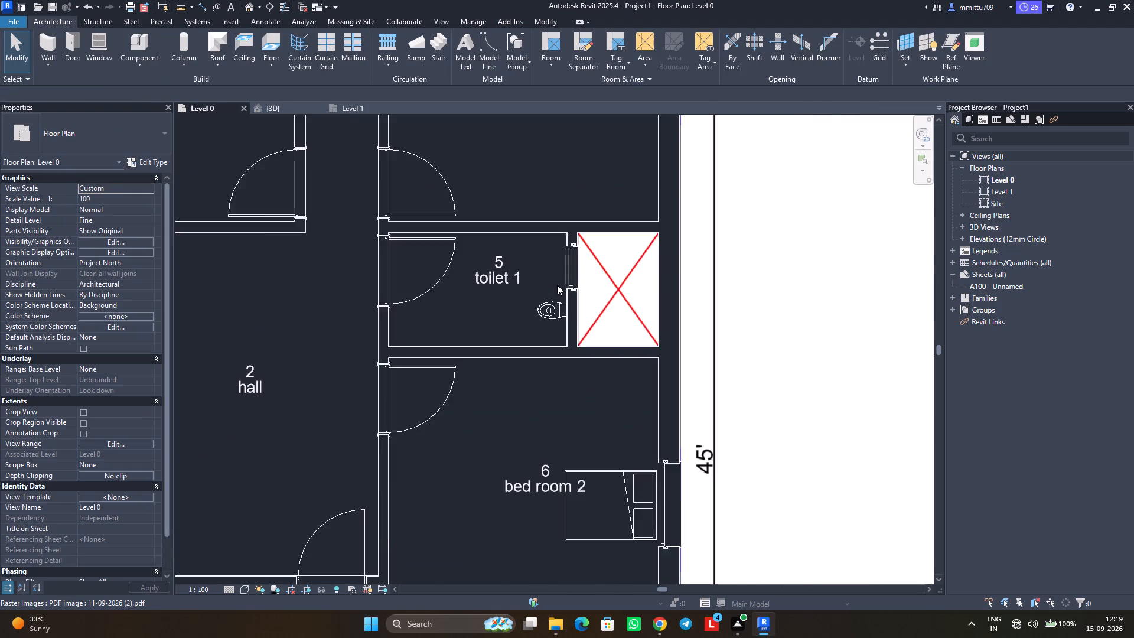
scroll(557, 285, "down", 3)
scroll(536, 334, "down", 2)
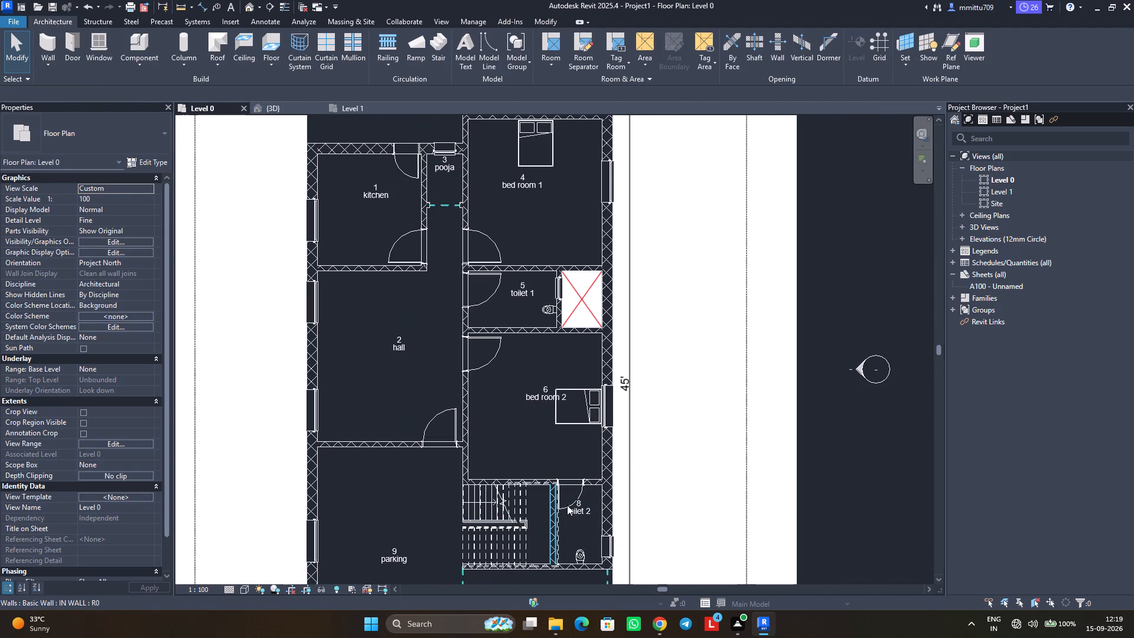
key("Escape")
key("Escape")
scroll(490, 460, "down", 1)
scroll(490, 460, "up", 1)
middle_click_drag(475, 456, 487, 418)
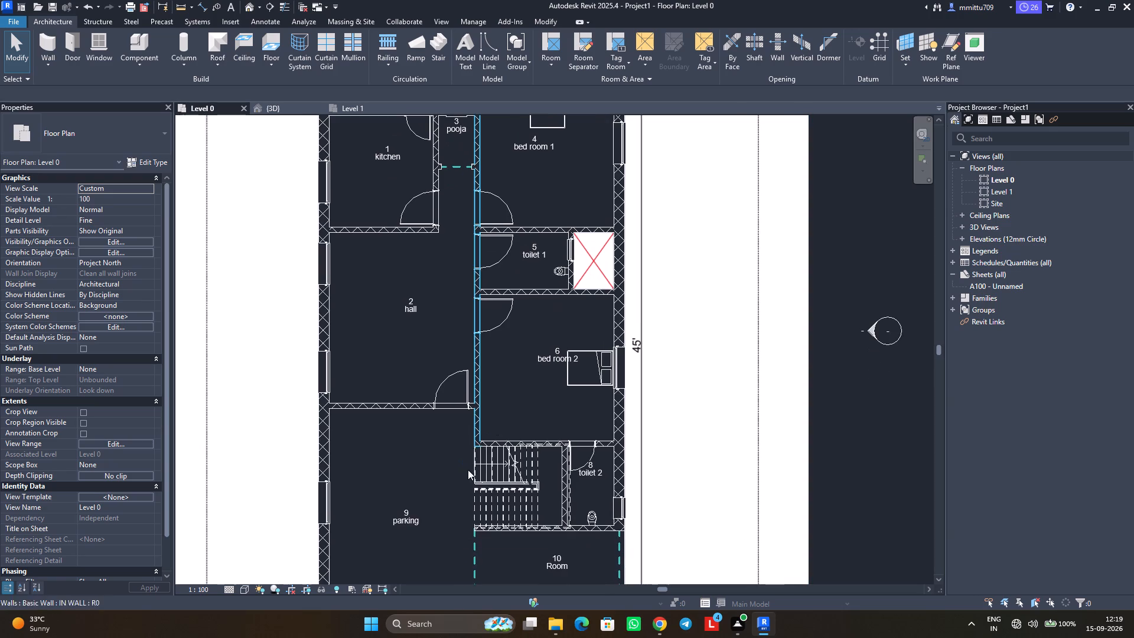
left_click(287, 98)
left_click(286, 102)
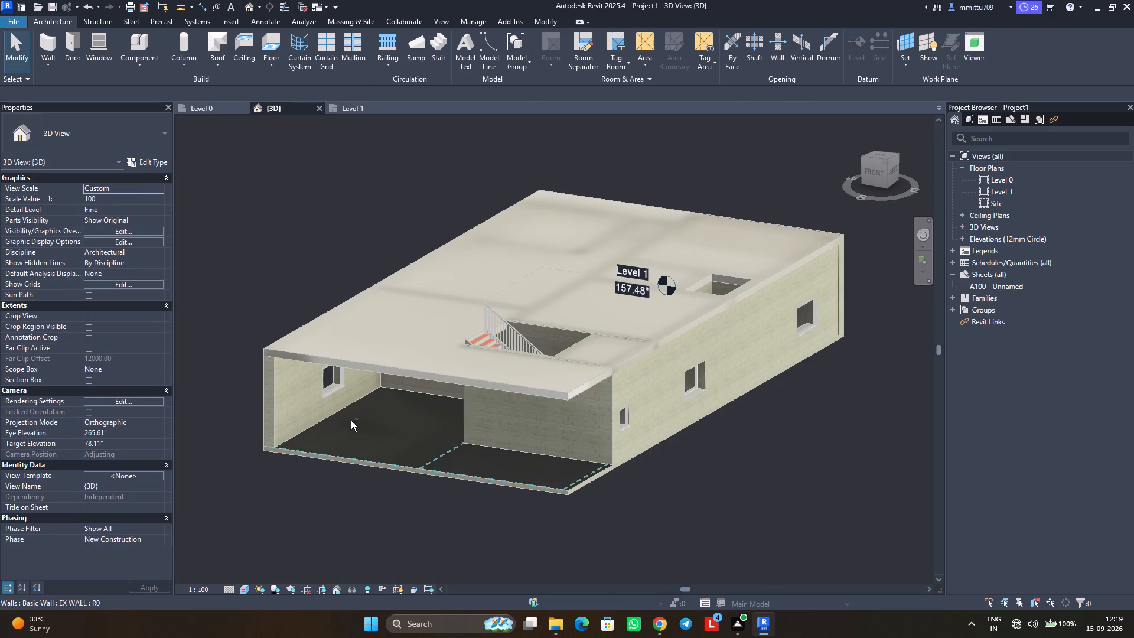
middle_click_drag(365, 421, 345, 440, "shift")
middle_click_drag(423, 459, 356, 416, "shift")
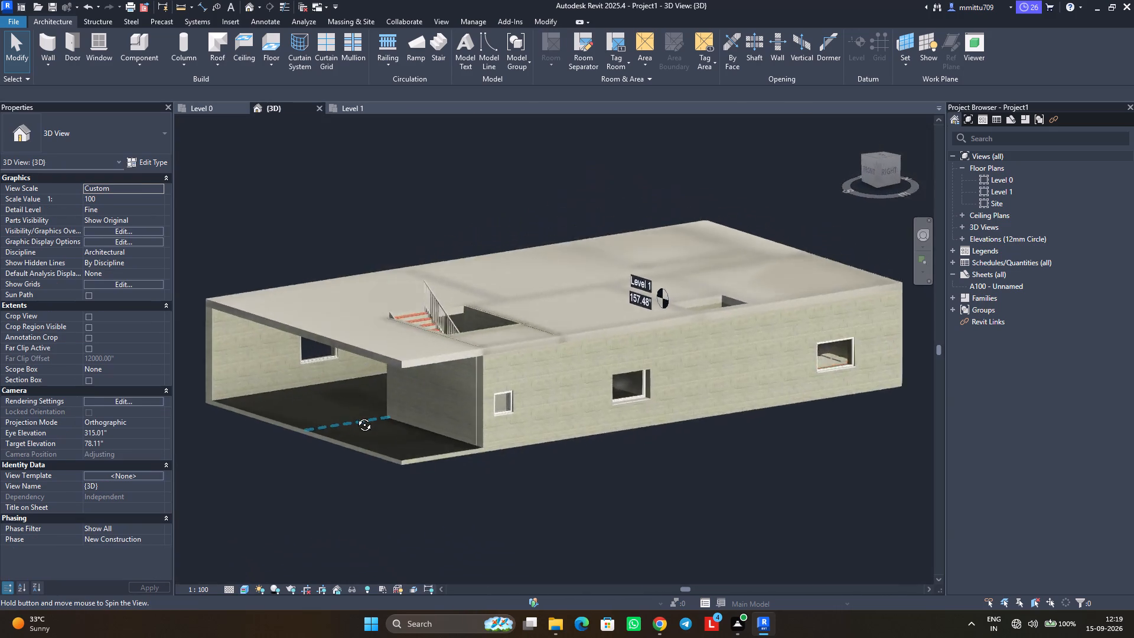
middle_click_drag(356, 416, 315, 405, "shift")
scroll(431, 408, "down", 1)
scroll(431, 408, "up", 4)
scroll(421, 389, "down", 2)
scroll(421, 389, "up", 2)
scroll(421, 389, "down", 1)
scroll(421, 389, "up", 2)
scroll(421, 388, "down", 1)
scroll(421, 388, "up", 2)
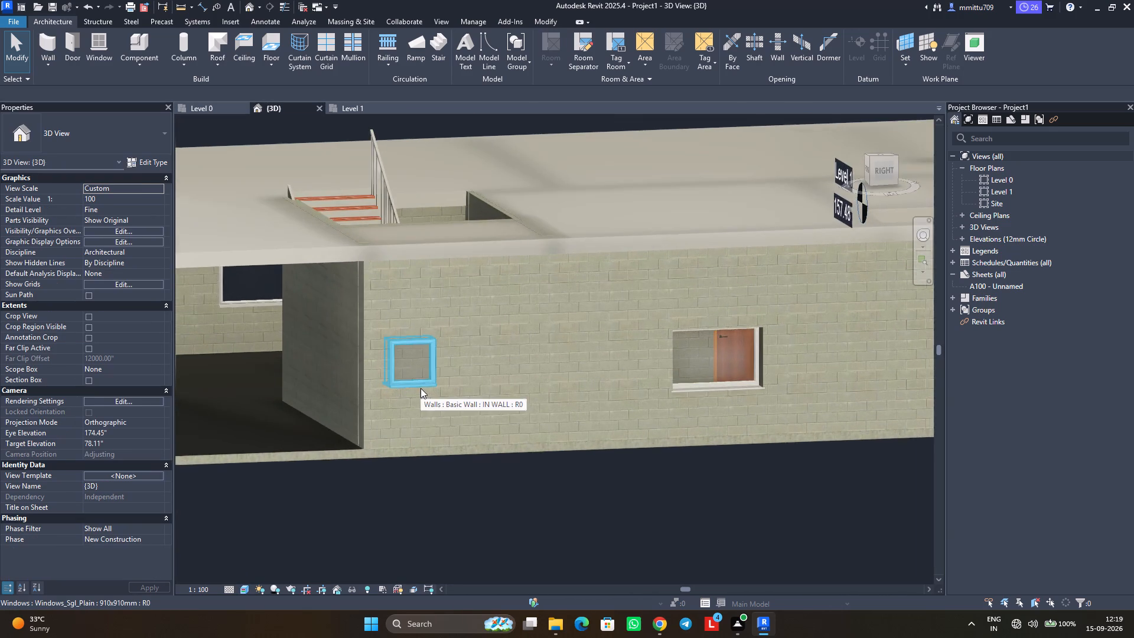
scroll(421, 388, "down", 1)
scroll(421, 388, "up", 11)
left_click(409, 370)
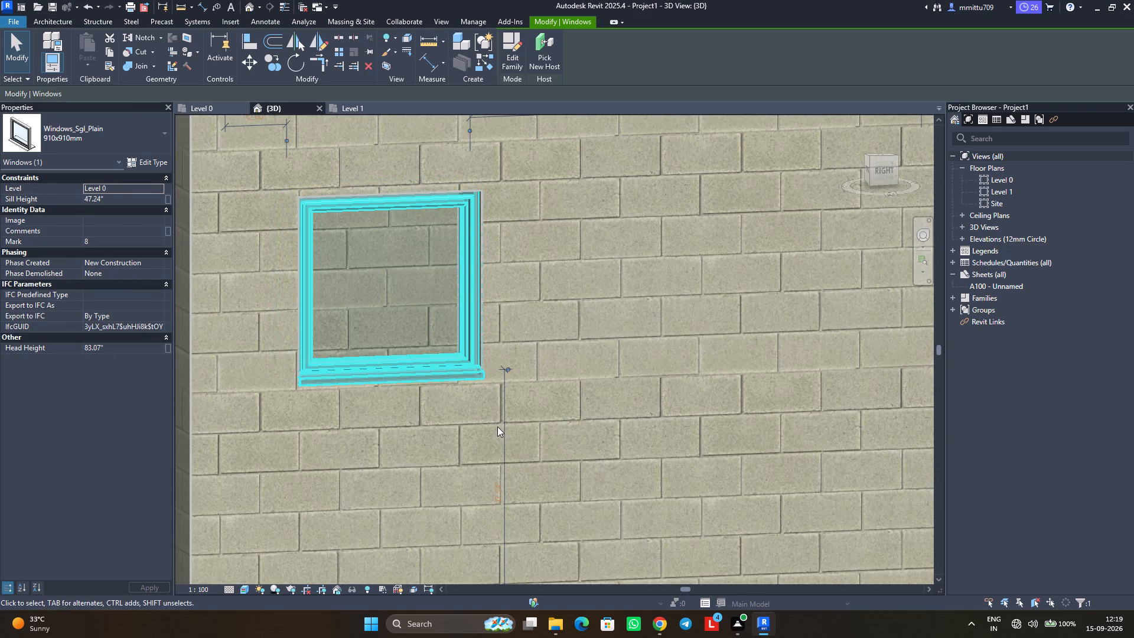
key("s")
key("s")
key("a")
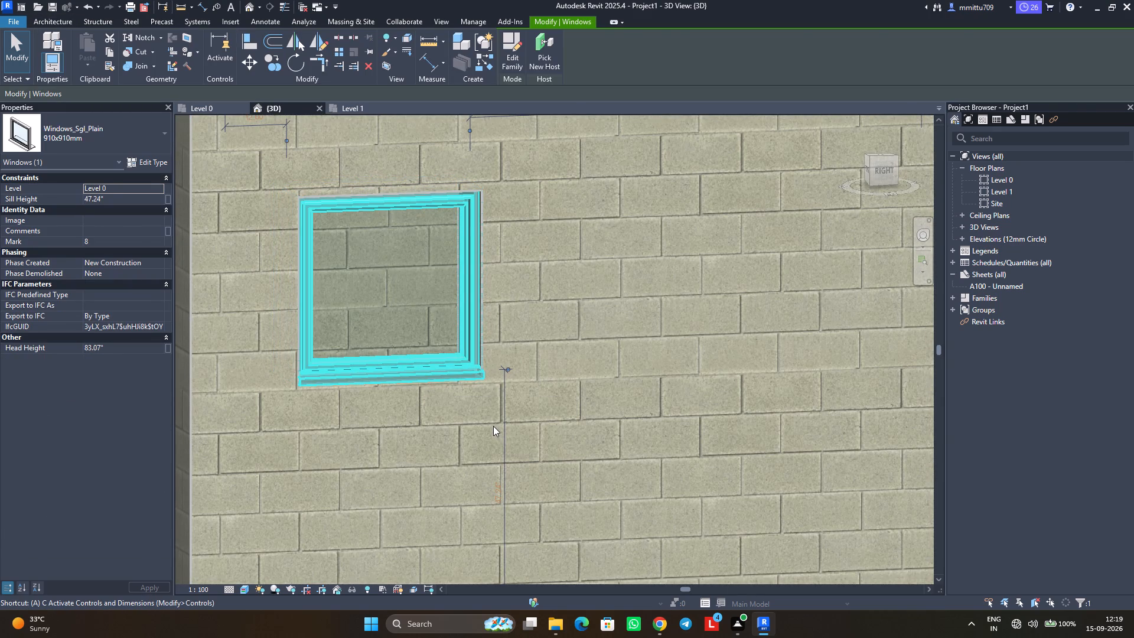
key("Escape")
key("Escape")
Set the sill height of all 910x910mm windows to 80".
left_click(425, 365)
type("sa")
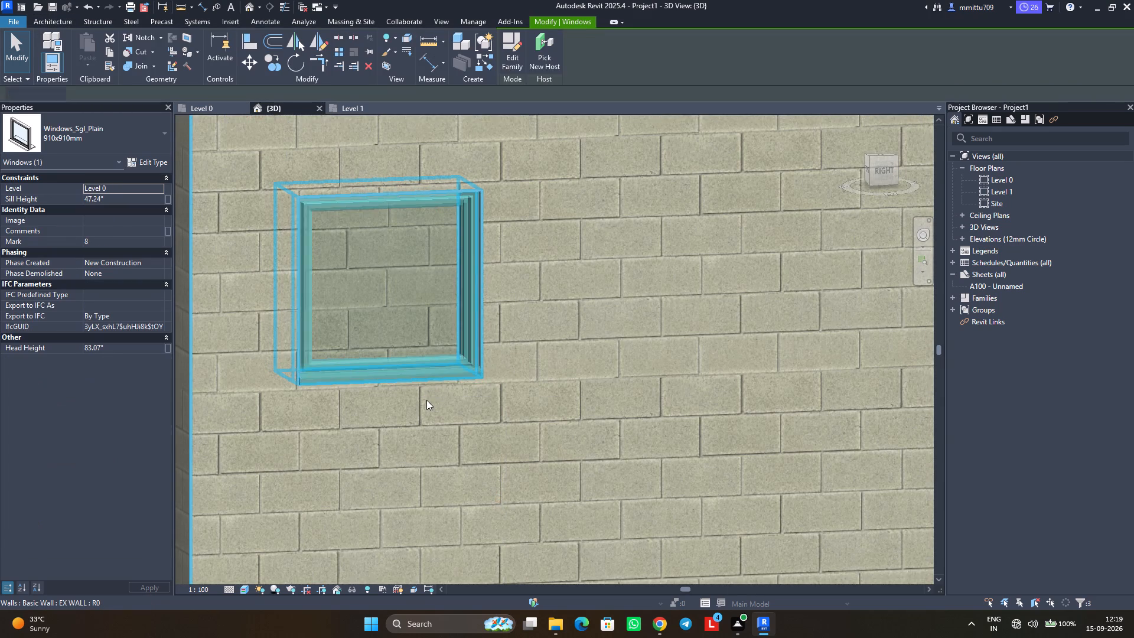
left_click(159, 198)
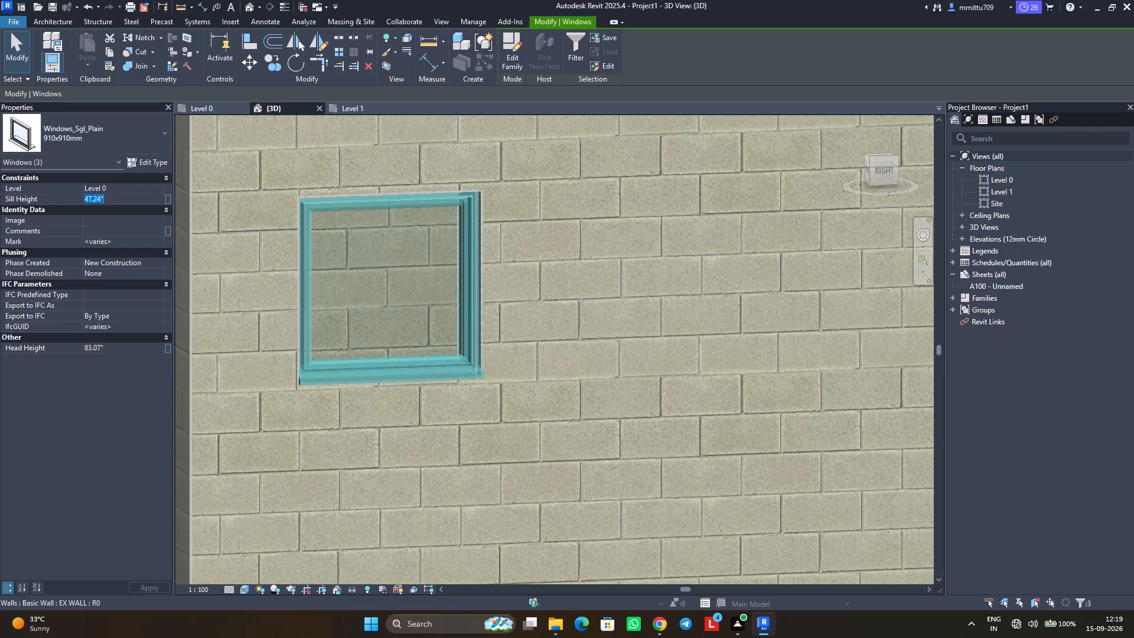
type("80")
key("shift+quotedbl")
key("Return")
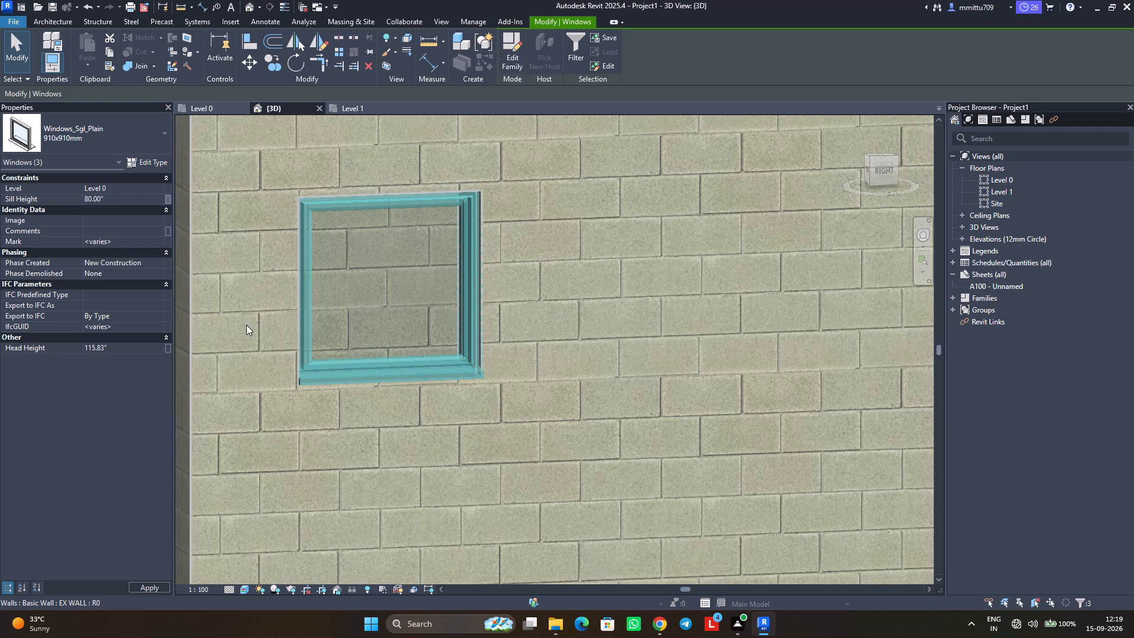
Select all 910x910mm windows in the project and set their sill height to 85".
scroll(272, 455, "down", 2)
scroll(272, 454, "up", 1)
scroll(272, 454, "down", 1)
scroll(272, 454, "up", 1)
scroll(272, 454, "down", 6)
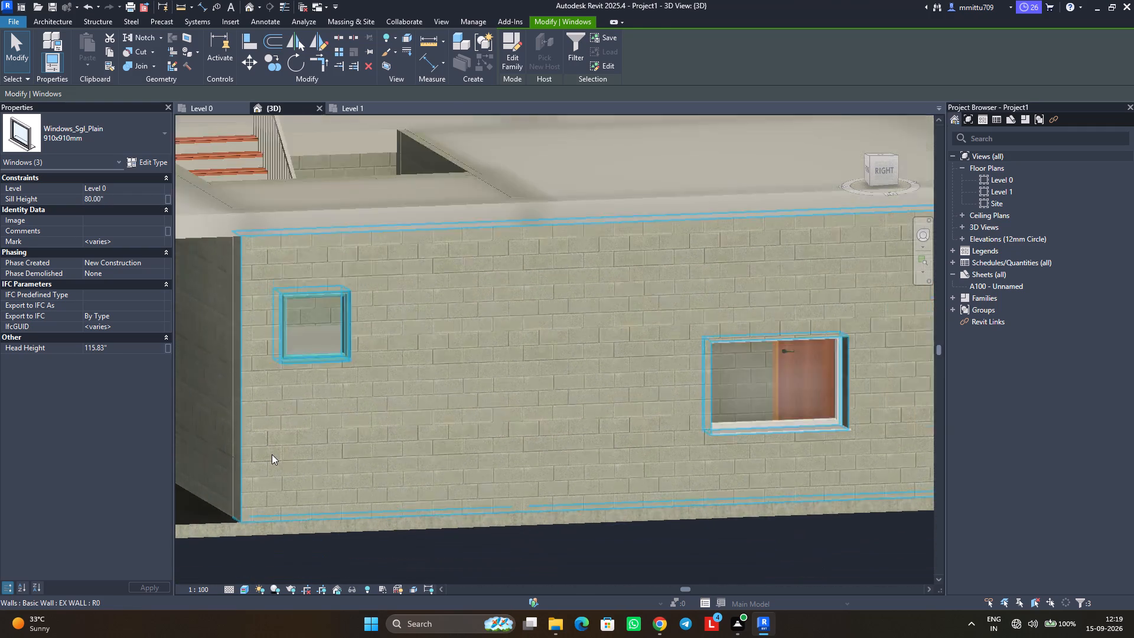
scroll(272, 454, "down", 2)
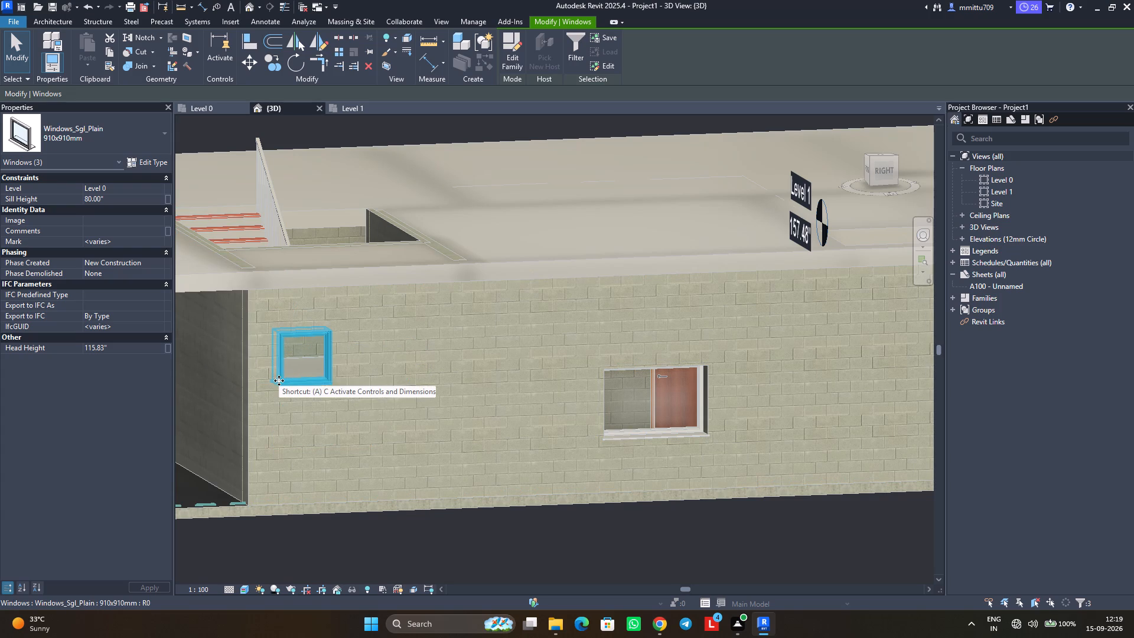
left_click(280, 380)
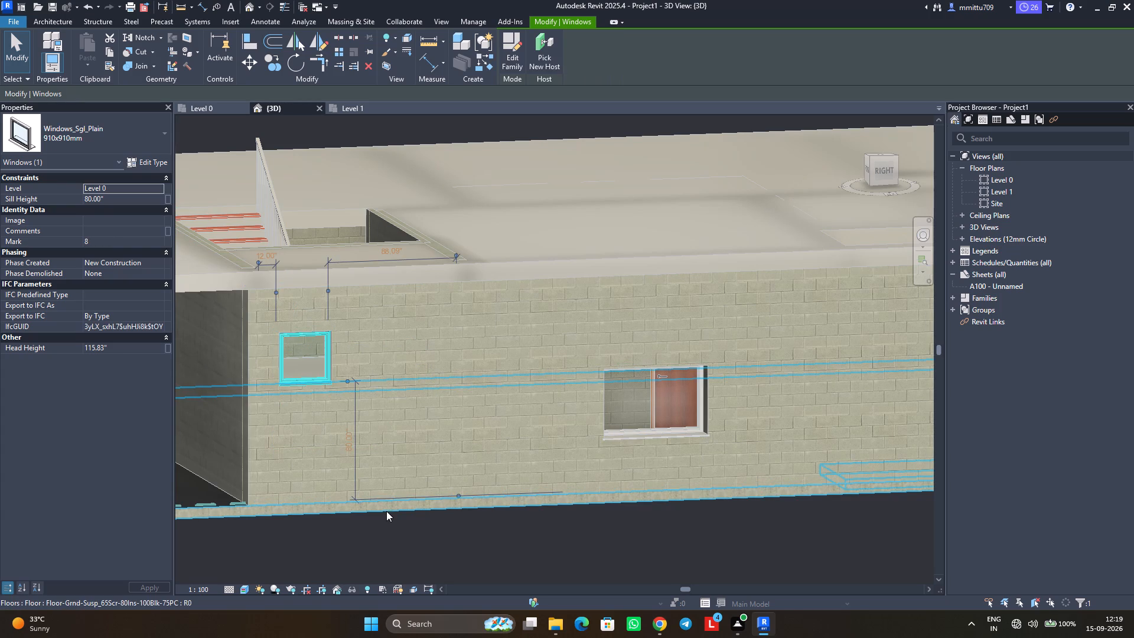
type("sa")
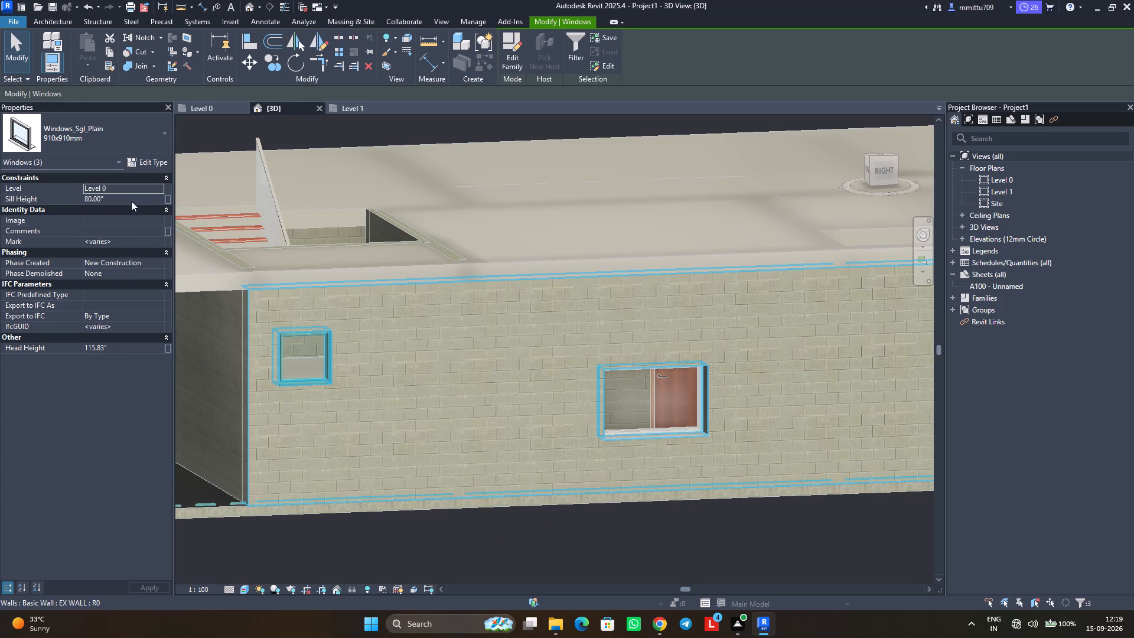
left_click(131, 200)
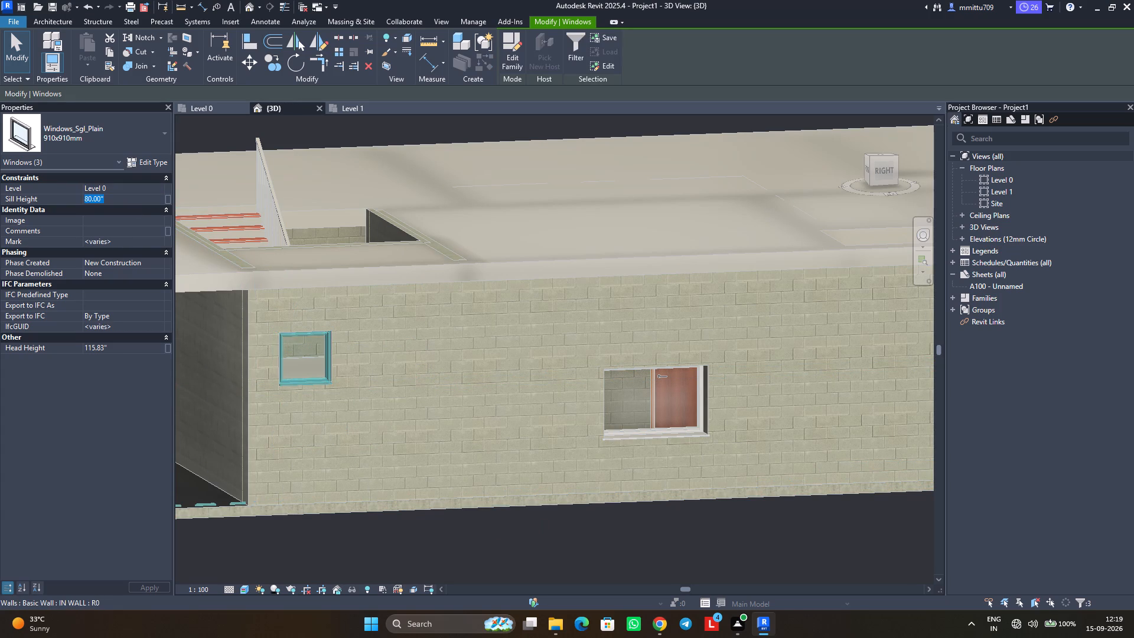
type("85")
key("shift+quotedbl")
left_click(386, 541)
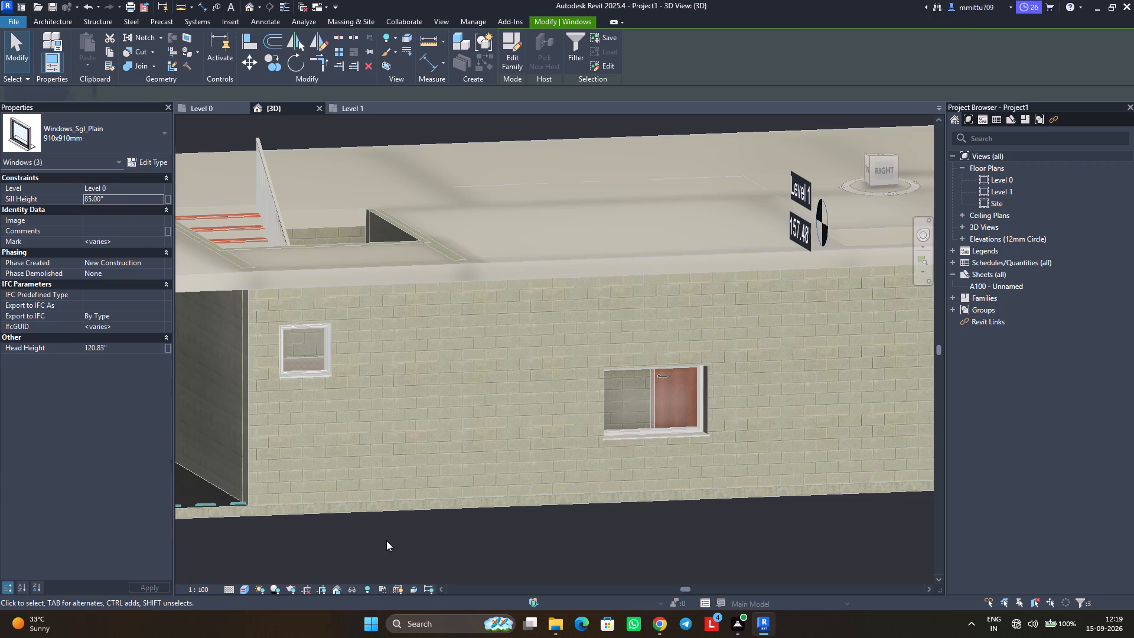
Inspect the small windows' height on the outer walls from around the house in the 3D view.
middle_click_drag(418, 525, 382, 517, "shift")
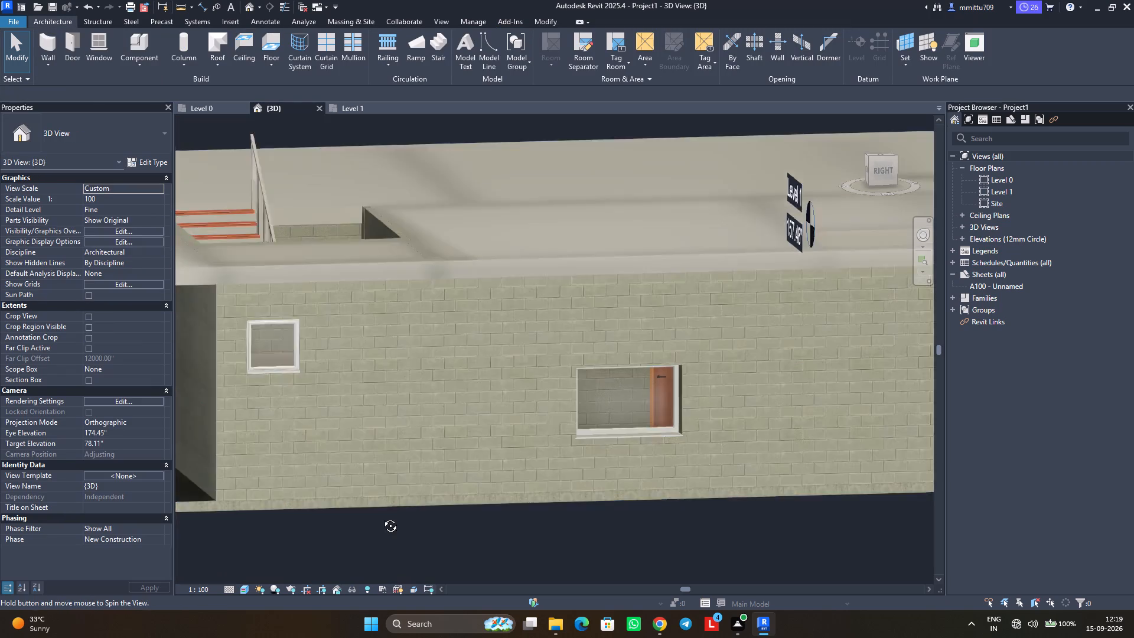
middle_click_drag(382, 517, 308, 474, "shift")
middle_click_drag(300, 485, 462, 599)
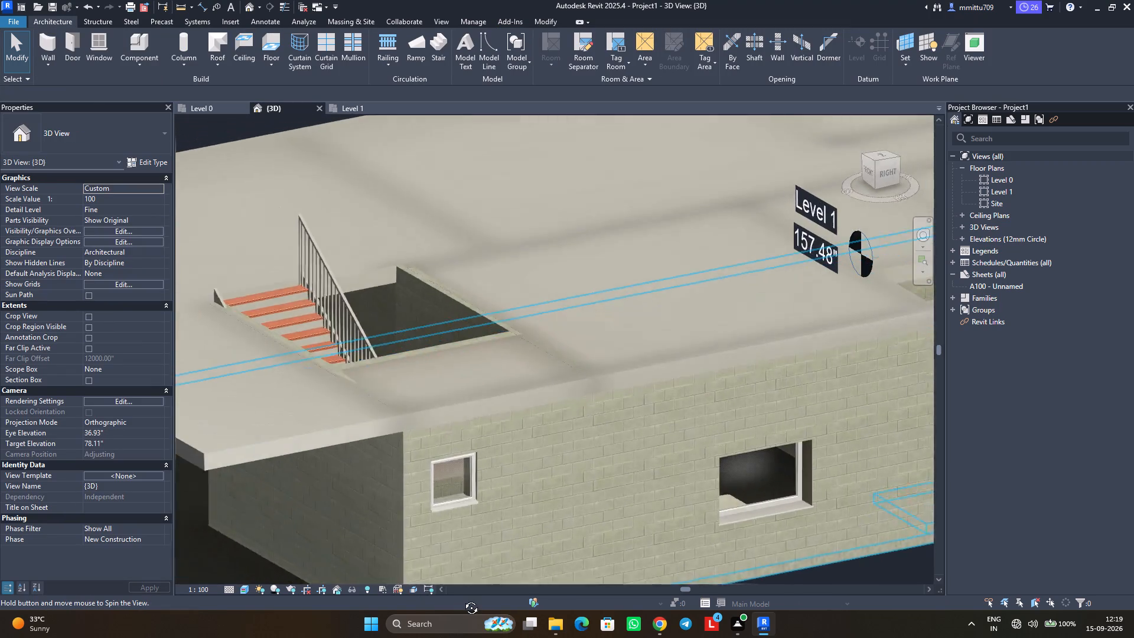
middle_click_drag(462, 599, 464, 599)
middle_click_drag(457, 561, 431, 522)
scroll(335, 516, "down", 2)
middle_click_drag(330, 514, 350, 484, "shift")
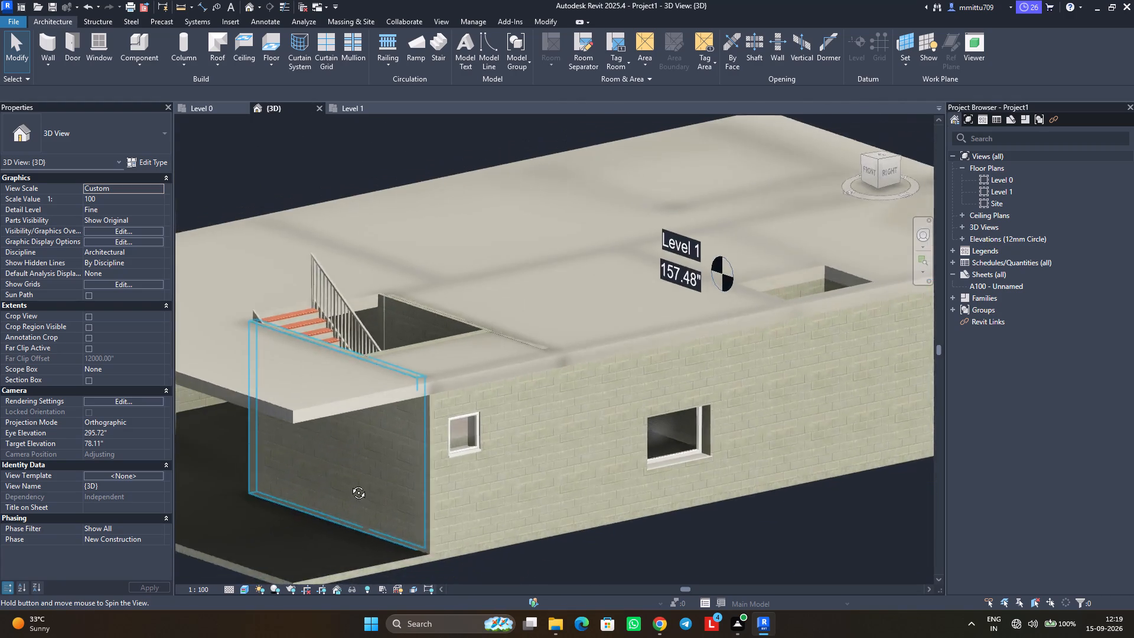
middle_click_drag(350, 484, 484, 510, "shift")
middle_click_drag(262, 509, 460, 475, "shift")
middle_click_drag(341, 452, 470, 457, "shift")
middle_click_drag(348, 473, 411, 453, "shift")
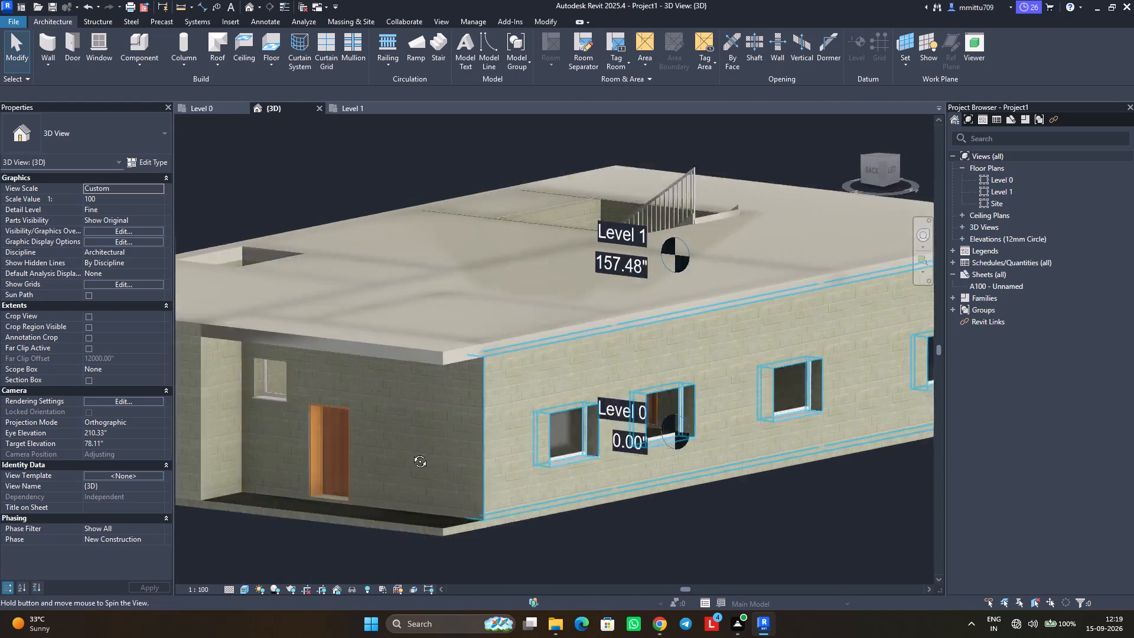
middle_click_drag(411, 453, 400, 484, "shift")
Check the window types and sill heights at toilet 1, the bedrooms and pooja in the Level 0 plan.
left_click(210, 112)
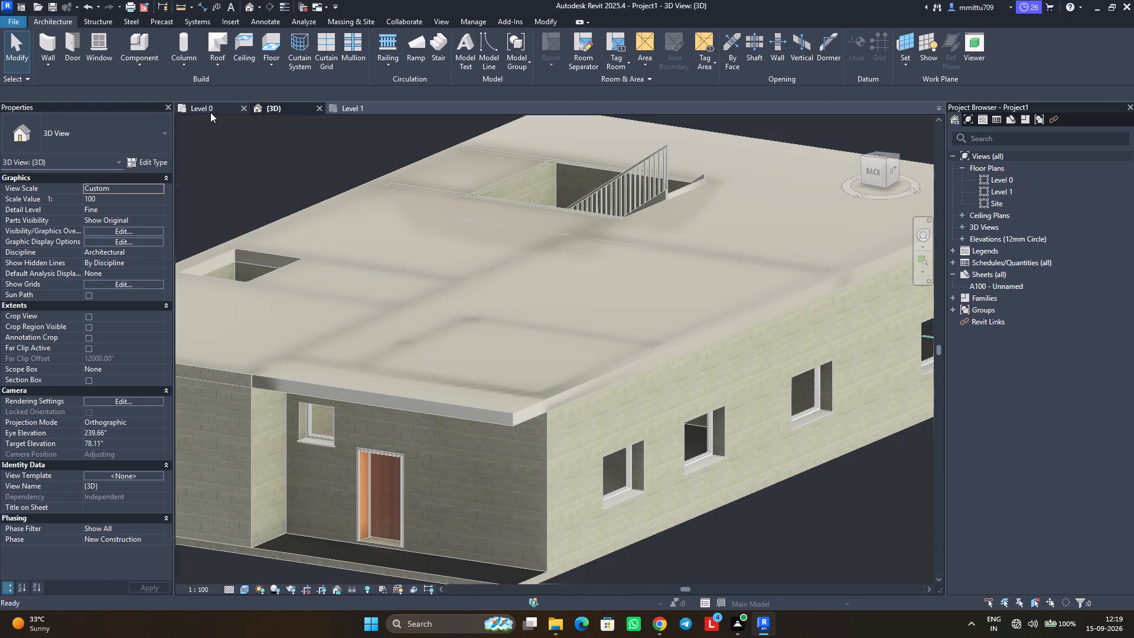
scroll(330, 308, "down", 1)
scroll(330, 308, "up", 1)
scroll(330, 308, "down", 4)
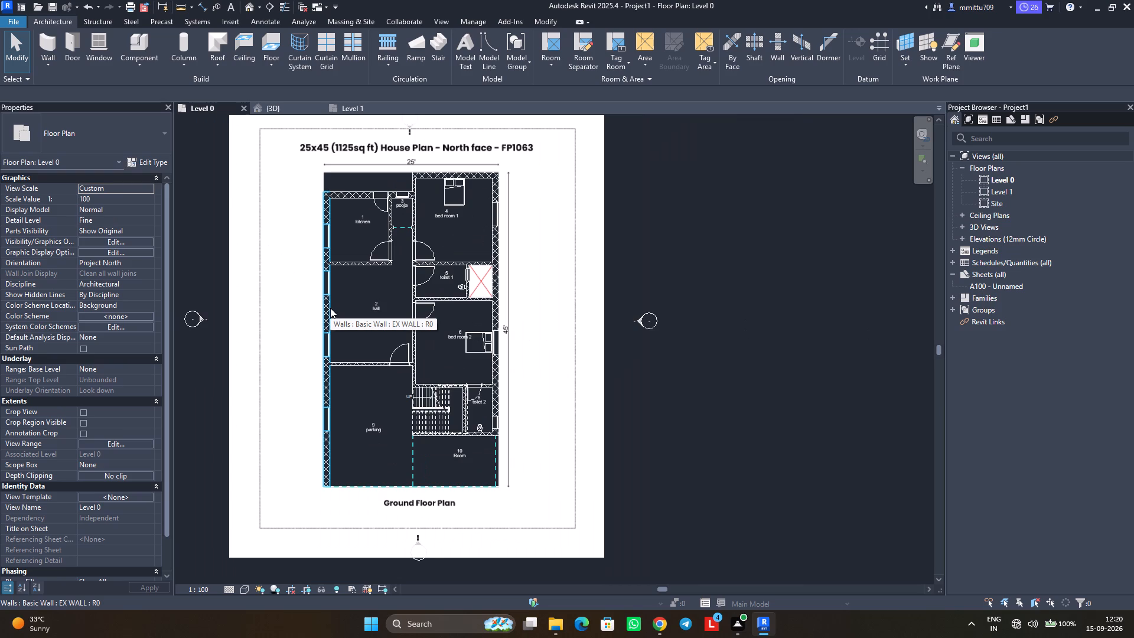
scroll(366, 263, "down", 1)
scroll(469, 290, "up", 1)
scroll(468, 288, "down", 1)
scroll(468, 288, "up", 5)
scroll(453, 273, "down", 1)
scroll(453, 273, "up", 7)
left_click(446, 265)
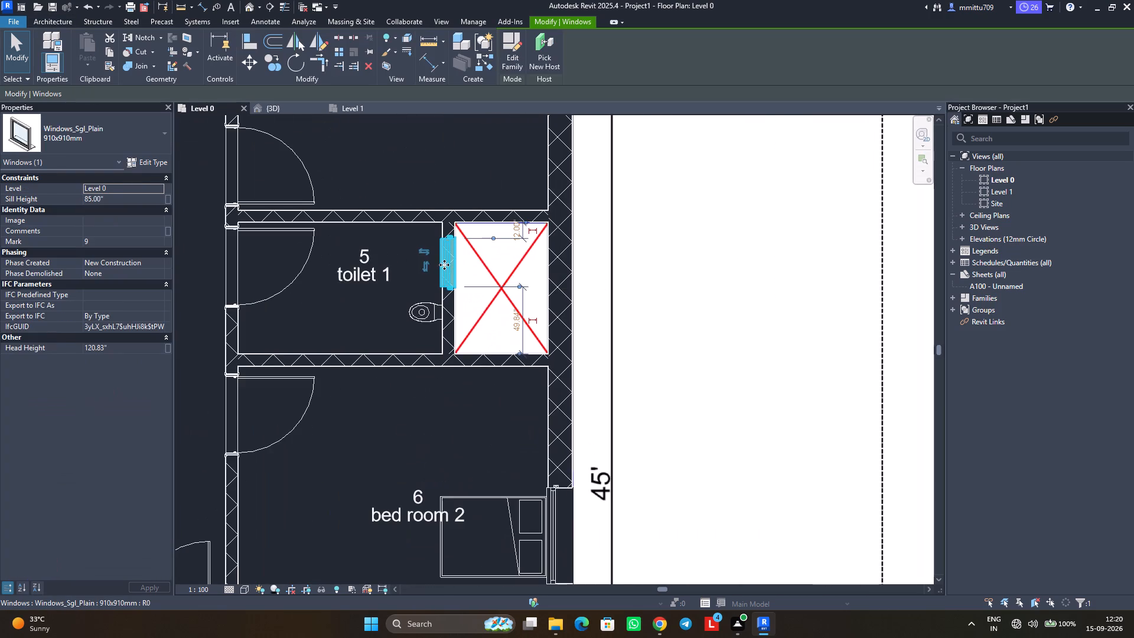
key("Escape")
key("Escape")
scroll(317, 362, "down", 5)
scroll(320, 359, "up", 1)
scroll(320, 359, "down", 3)
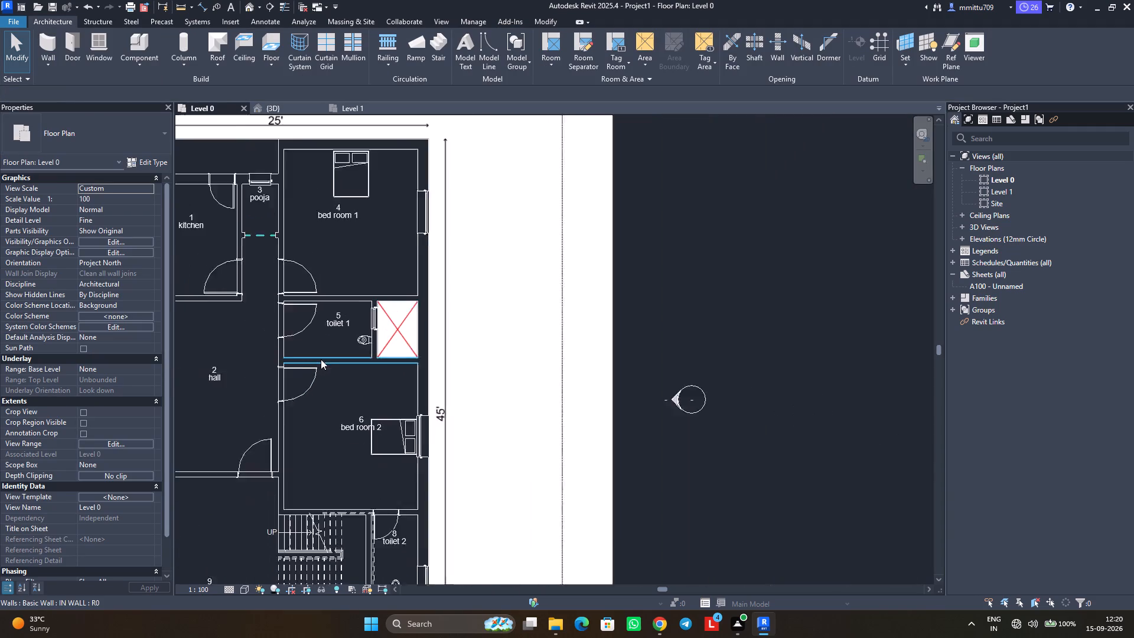
left_click(408, 236)
type("sa")
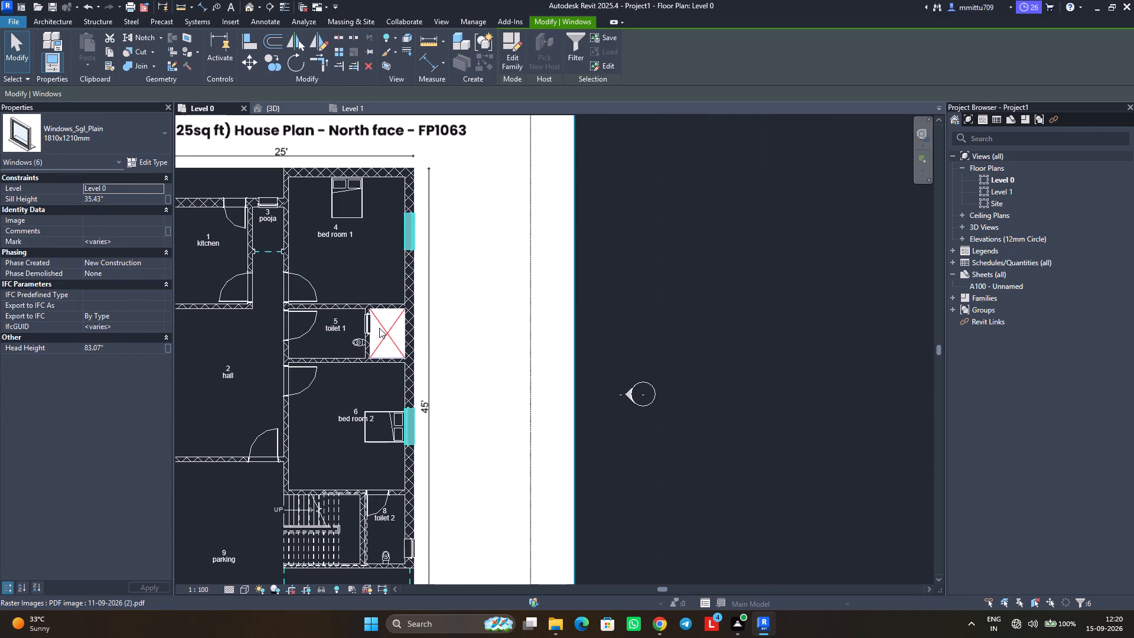
key("Escape")
left_click(266, 196)
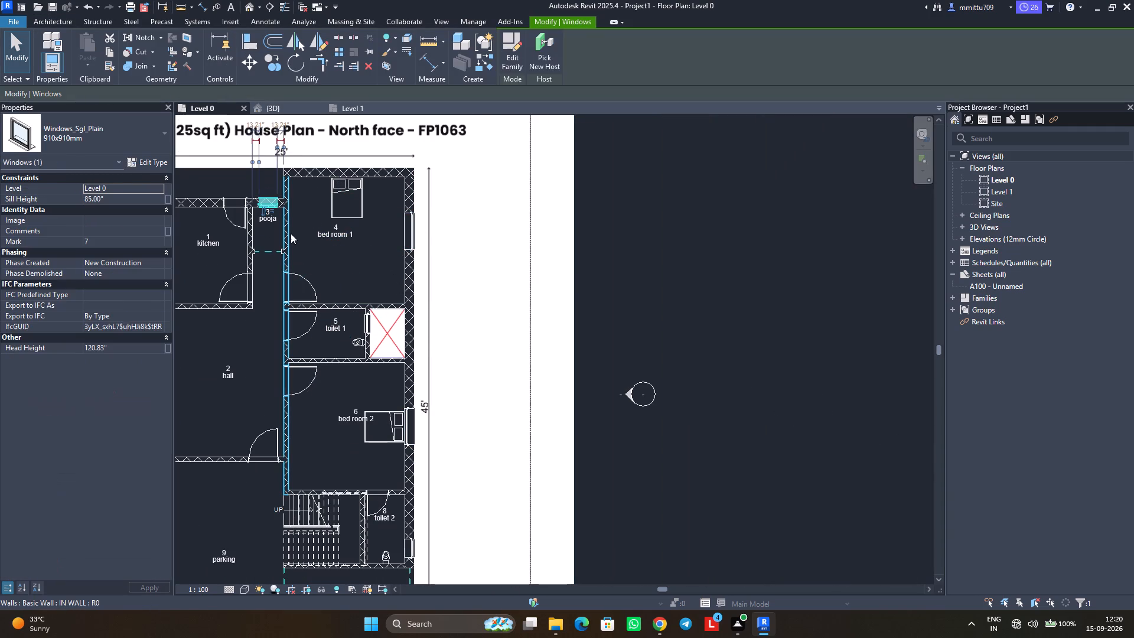
type("sa")
key("Escape")
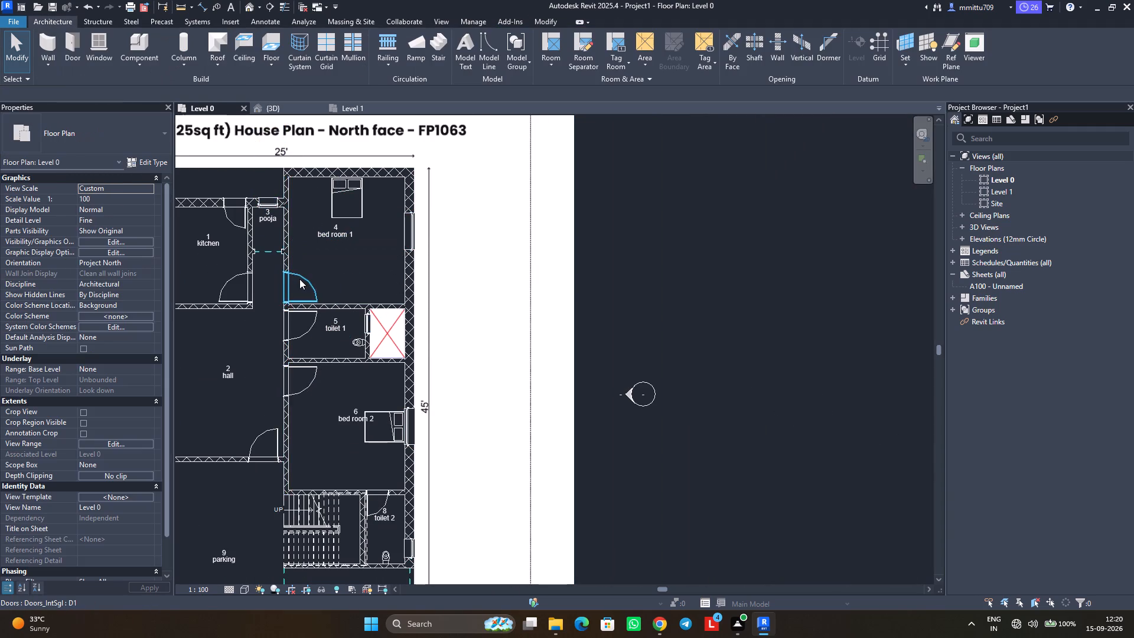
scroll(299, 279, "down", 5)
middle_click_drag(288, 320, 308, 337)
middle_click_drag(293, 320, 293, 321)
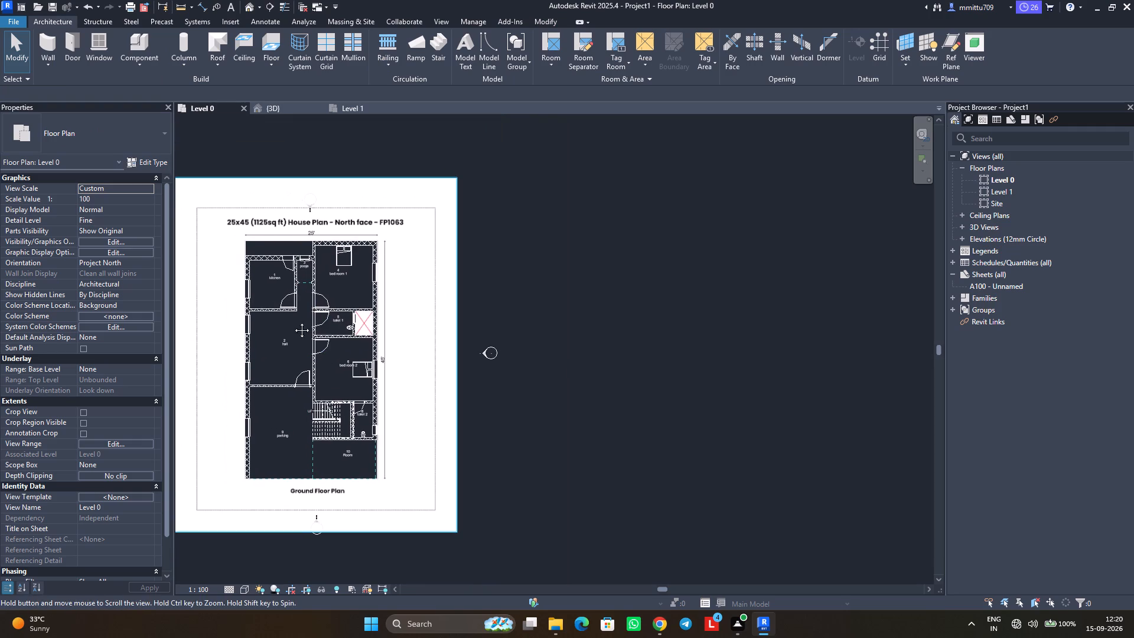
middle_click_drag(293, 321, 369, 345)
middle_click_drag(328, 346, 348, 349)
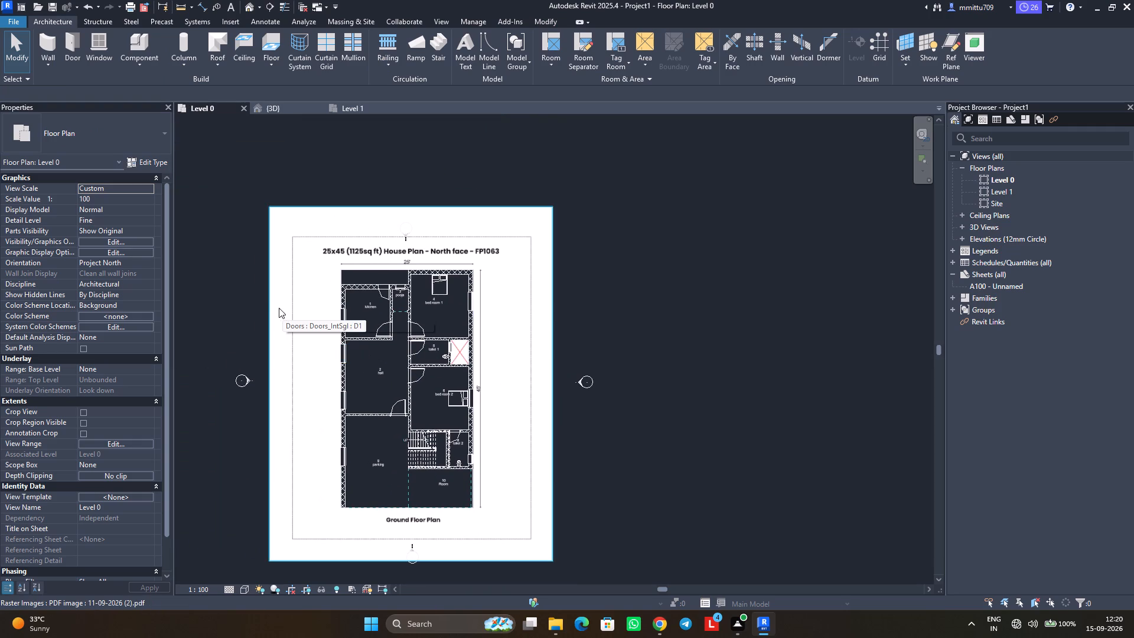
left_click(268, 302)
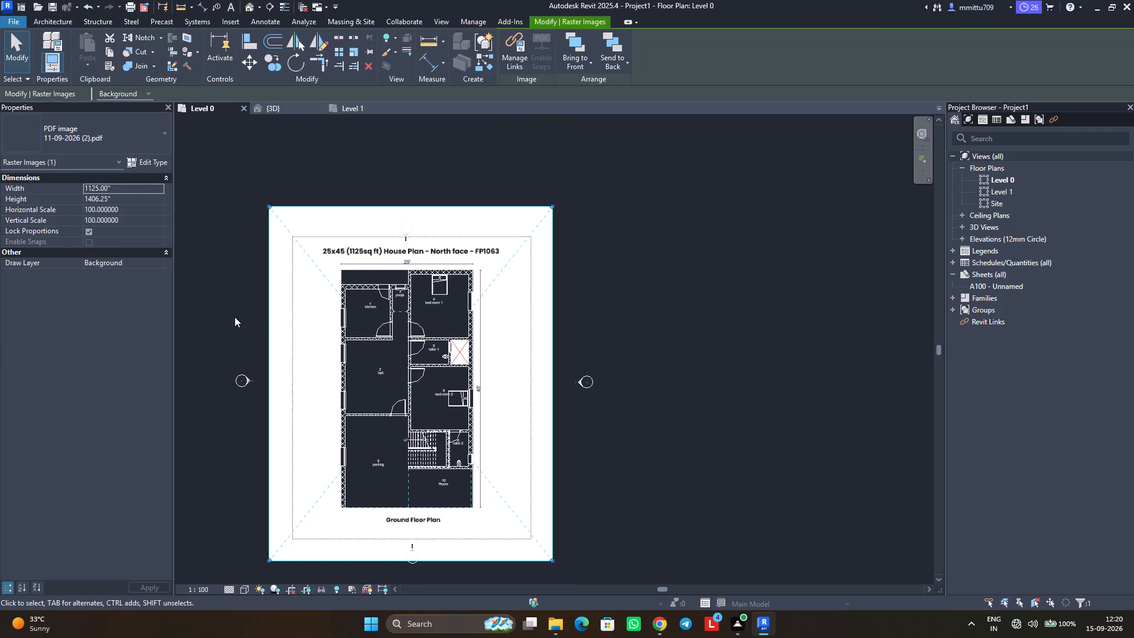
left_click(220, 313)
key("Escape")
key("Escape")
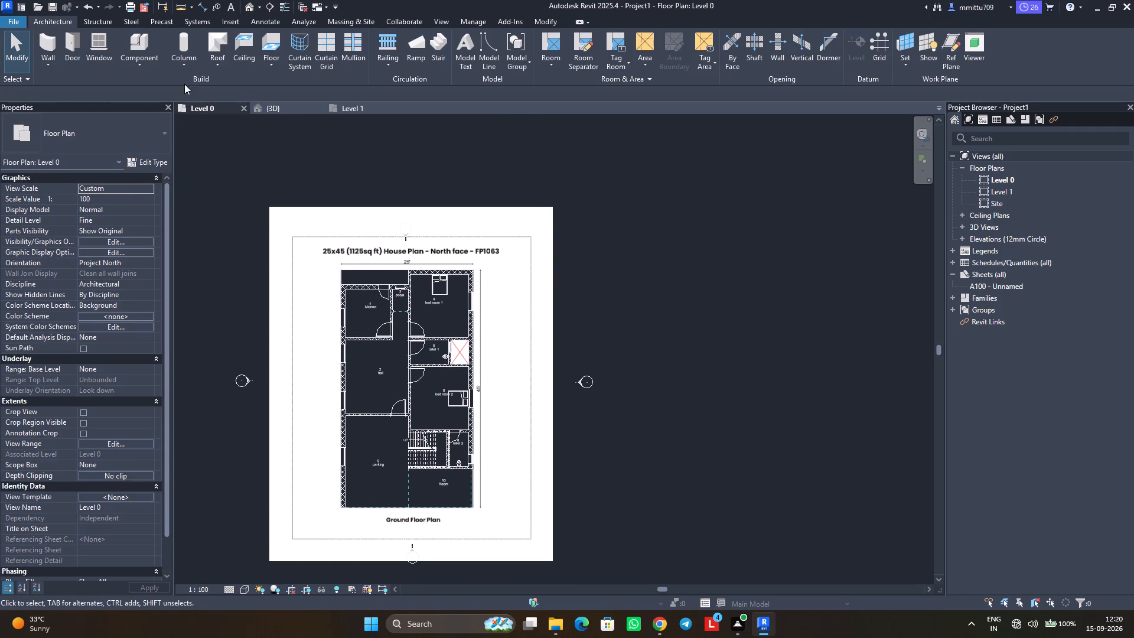
Start an in-place component on Level 0 in the Generic Models category, keeping the default name.
left_click(133, 65)
left_click(144, 107)
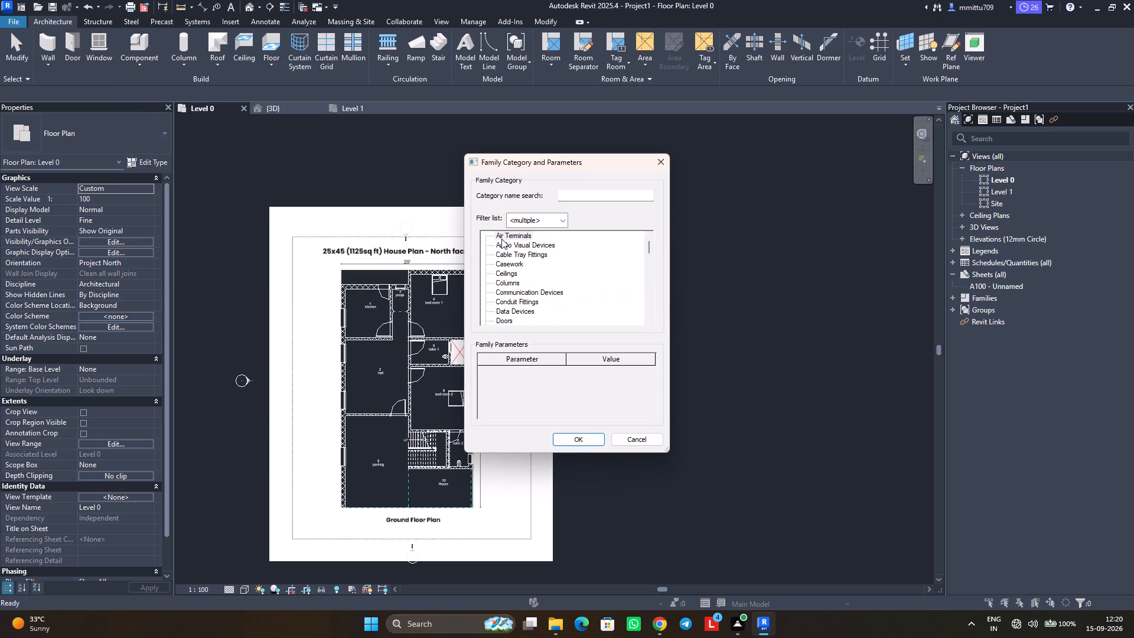
scroll(511, 263, "down", 2)
scroll(511, 263, "up", 1)
scroll(511, 263, "down", 5)
scroll(506, 263, "up", 2)
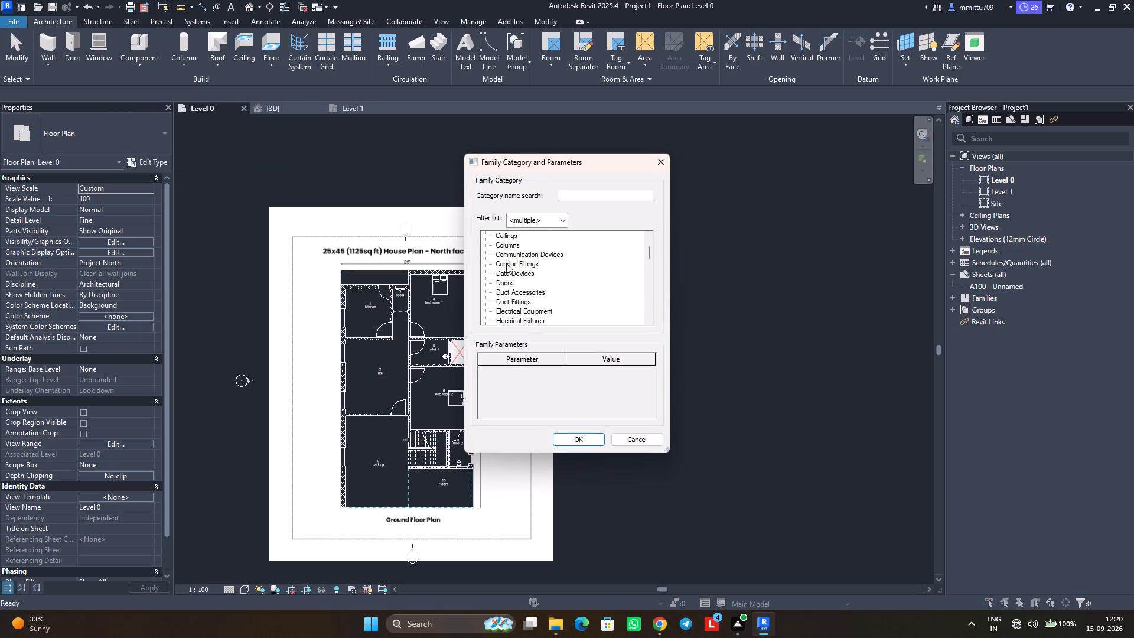
scroll(506, 263, "up", 6)
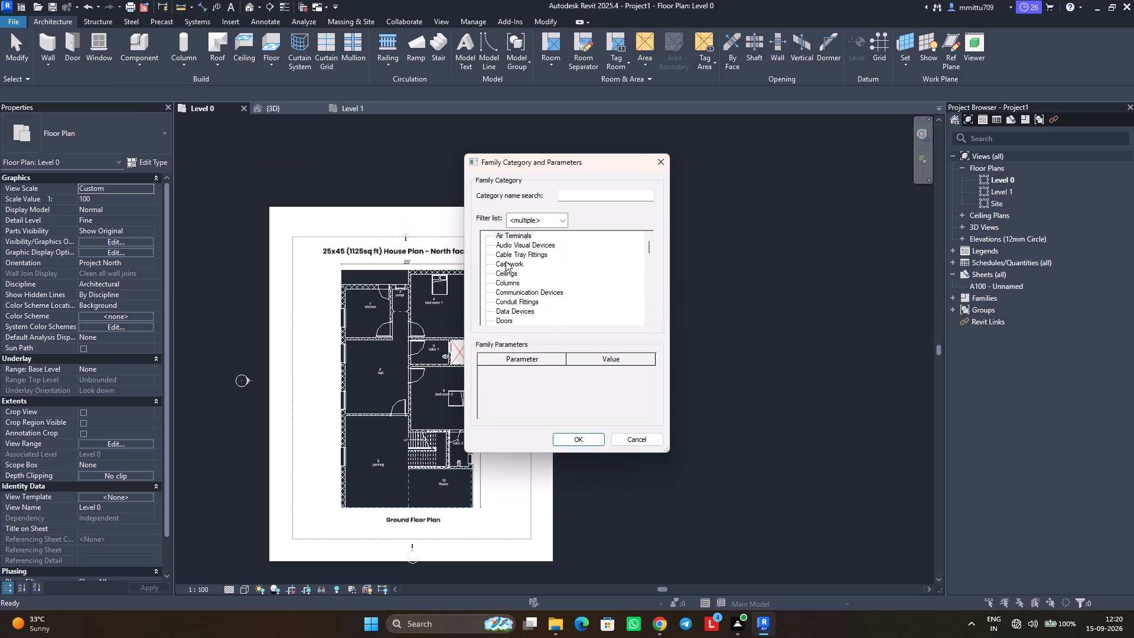
scroll(506, 261, "down", 5)
scroll(506, 261, "up", 1)
scroll(506, 261, "down", 3)
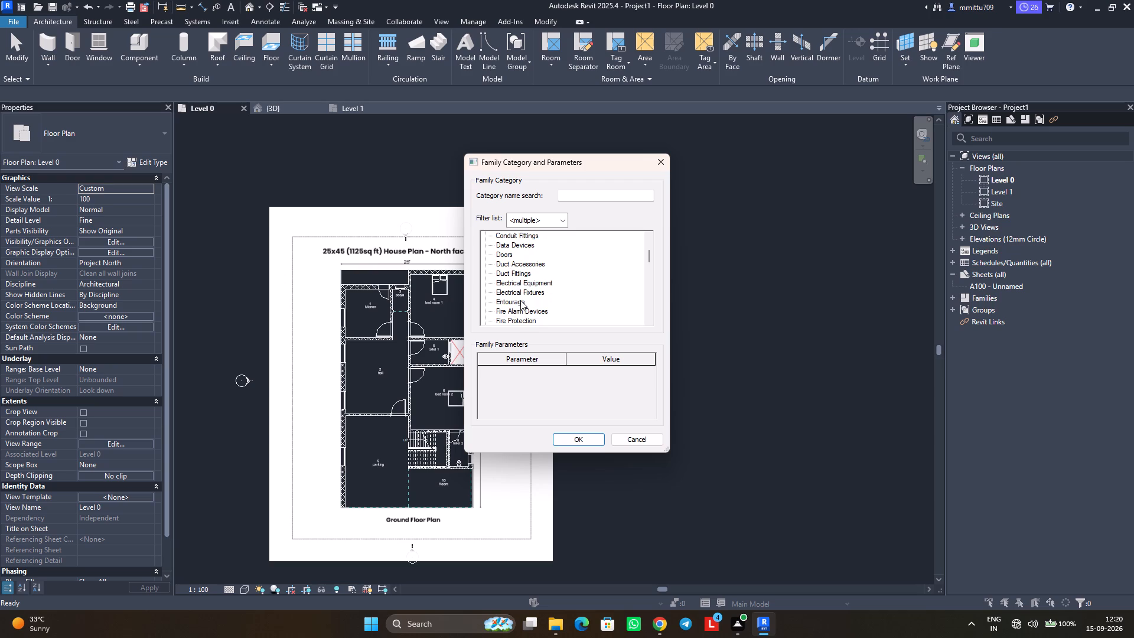
scroll(520, 300, "down", 3)
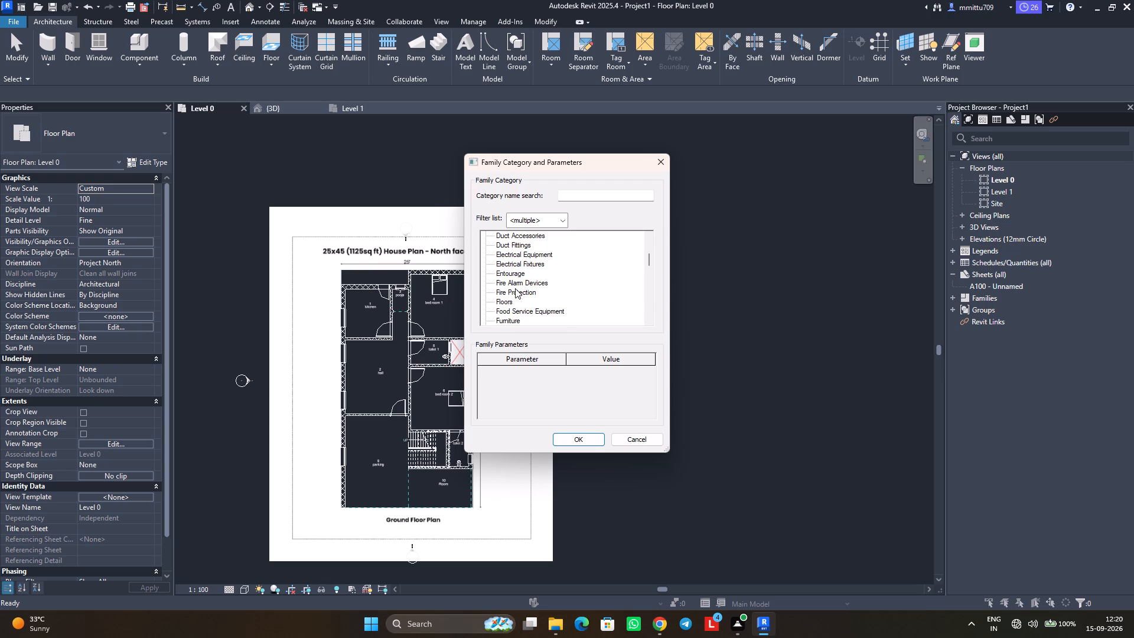
left_click(506, 315)
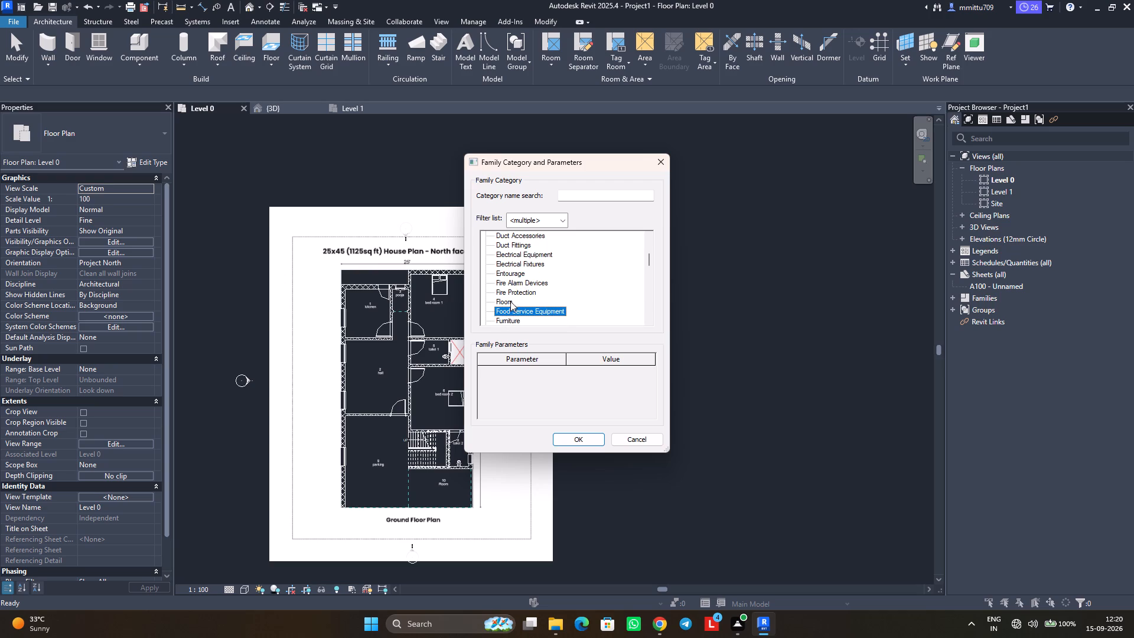
scroll(510, 296, "down", 4)
left_click(510, 300)
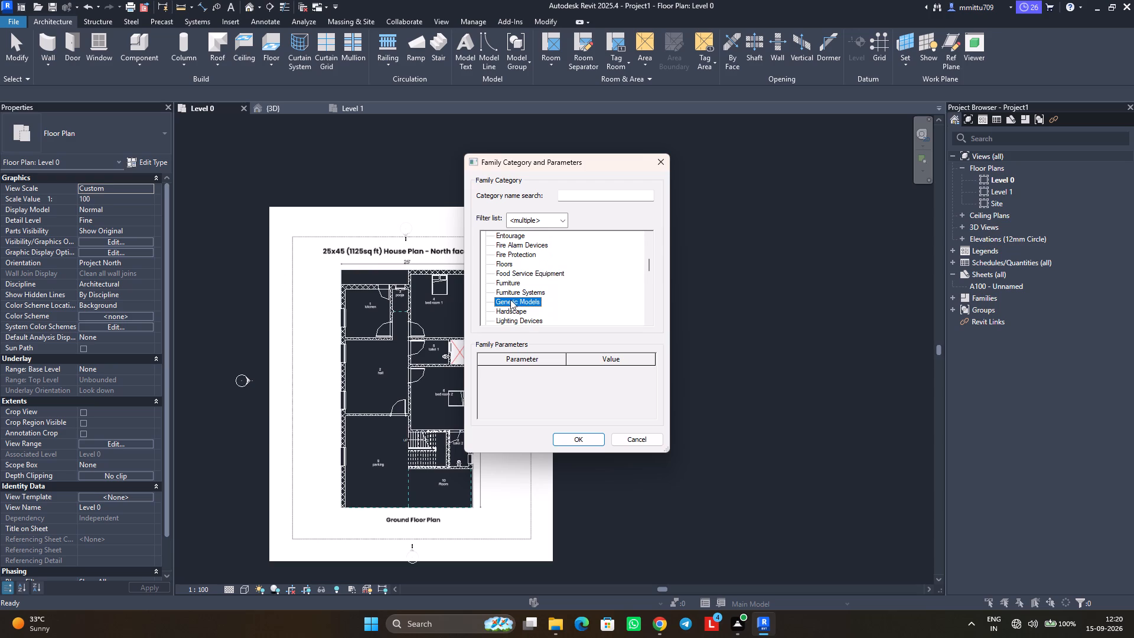
left_click(577, 435)
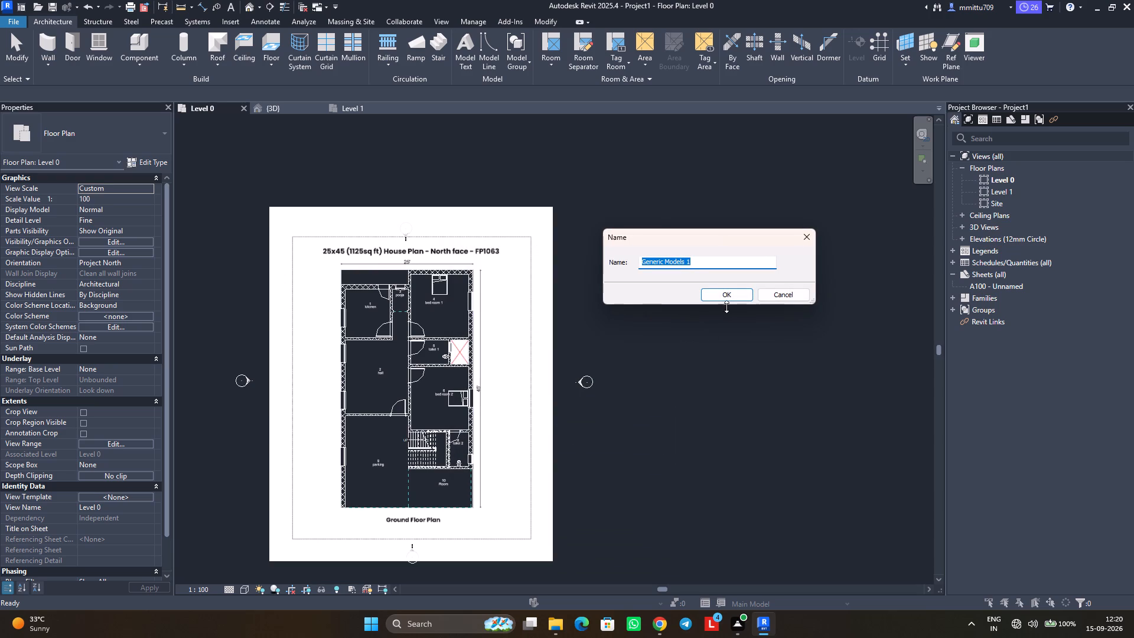
left_click(726, 303)
left_click(718, 297)
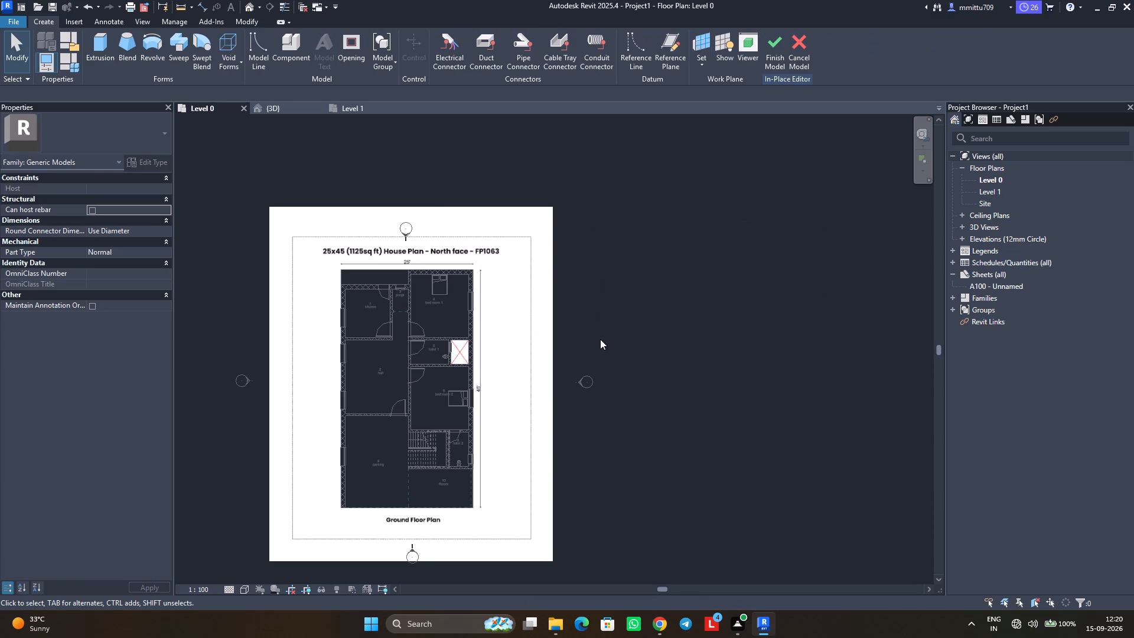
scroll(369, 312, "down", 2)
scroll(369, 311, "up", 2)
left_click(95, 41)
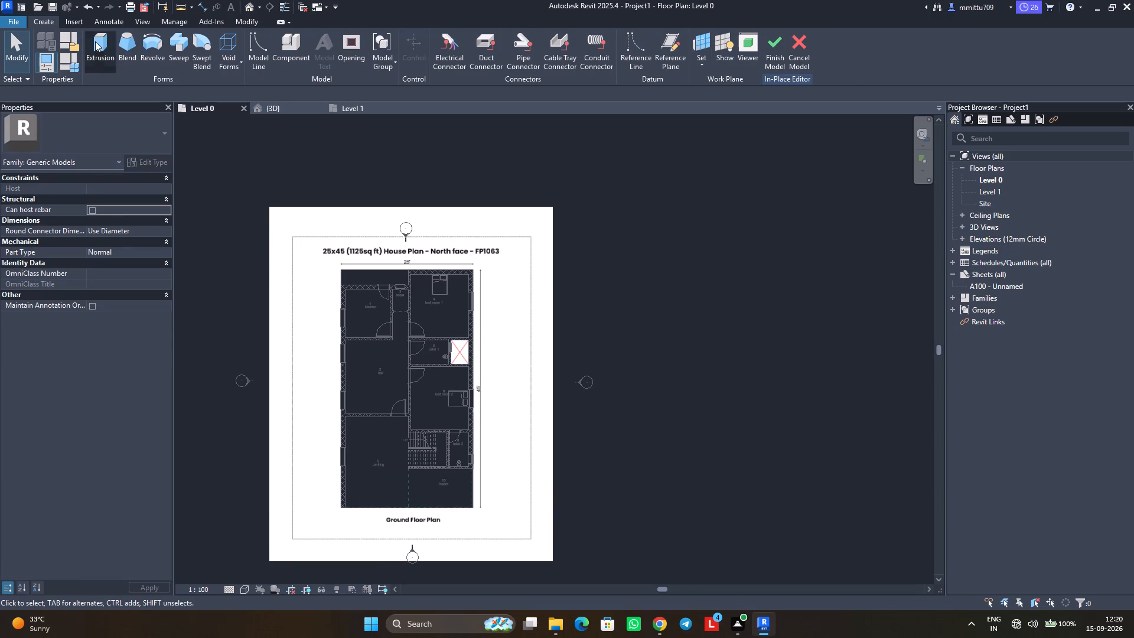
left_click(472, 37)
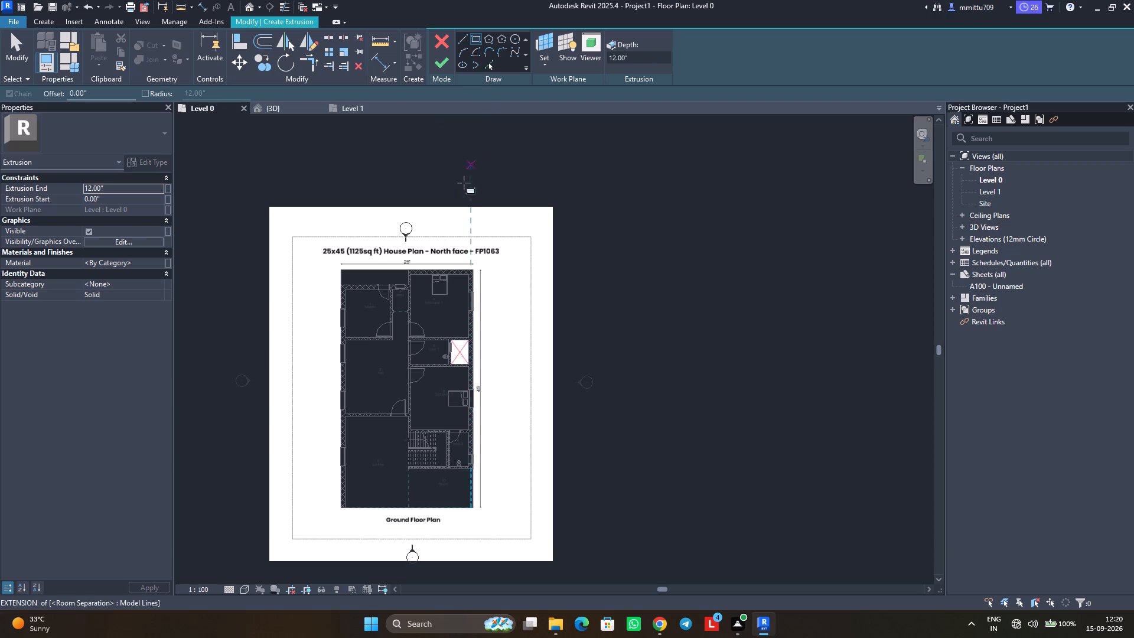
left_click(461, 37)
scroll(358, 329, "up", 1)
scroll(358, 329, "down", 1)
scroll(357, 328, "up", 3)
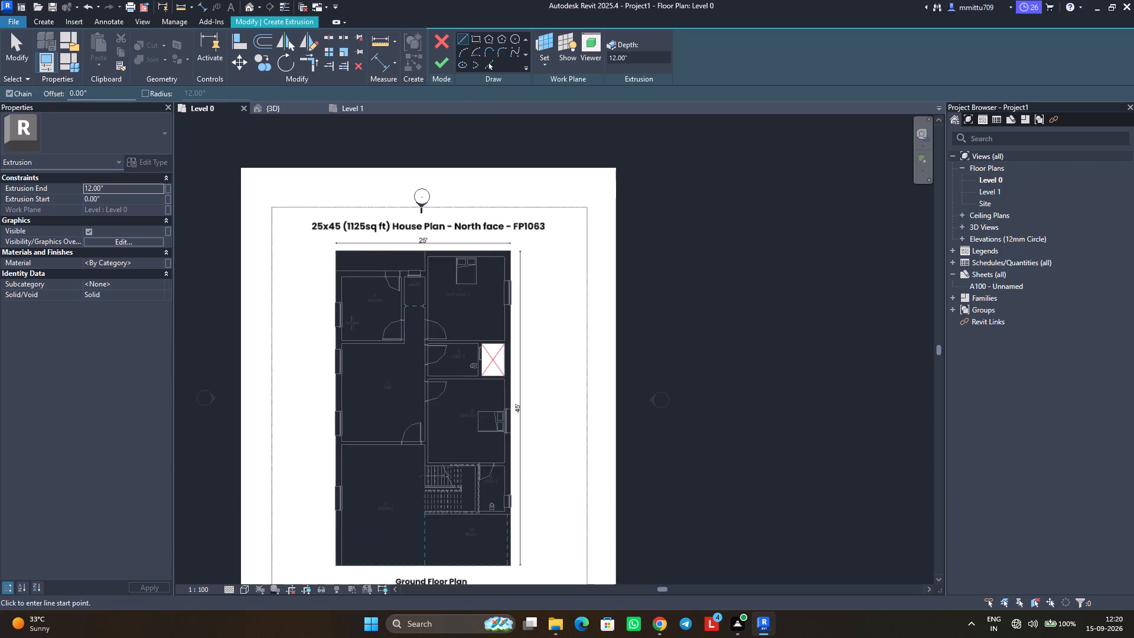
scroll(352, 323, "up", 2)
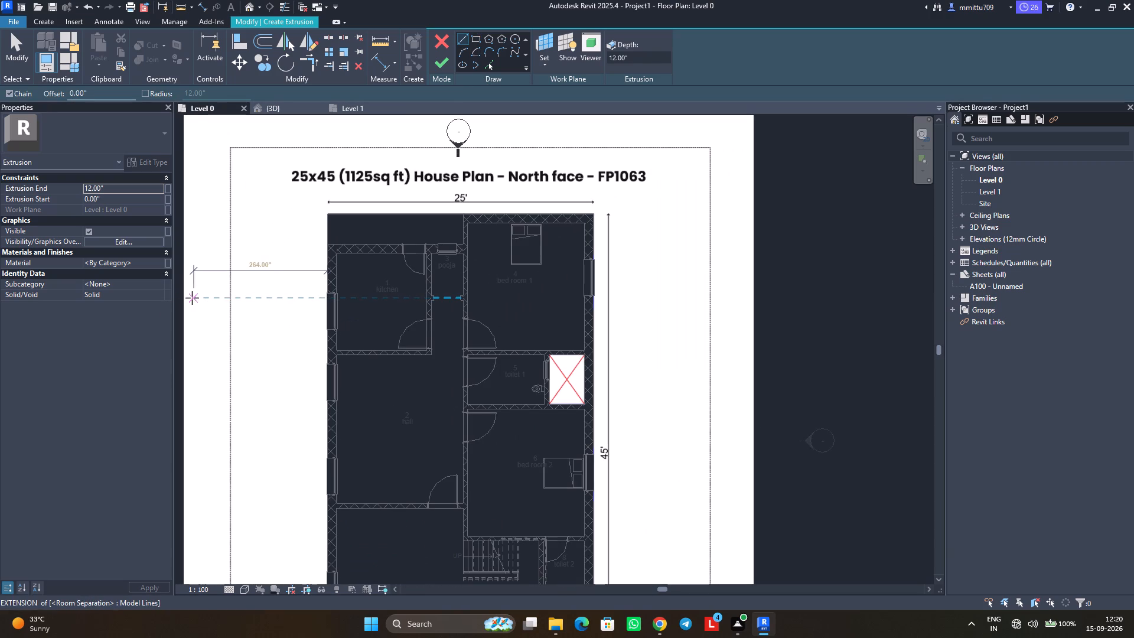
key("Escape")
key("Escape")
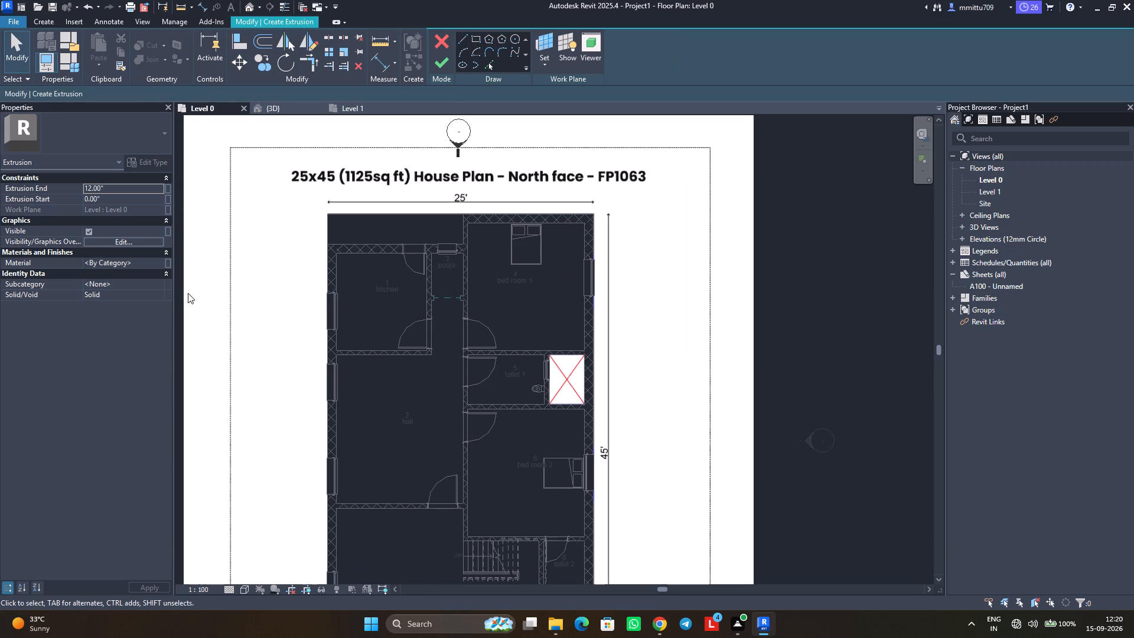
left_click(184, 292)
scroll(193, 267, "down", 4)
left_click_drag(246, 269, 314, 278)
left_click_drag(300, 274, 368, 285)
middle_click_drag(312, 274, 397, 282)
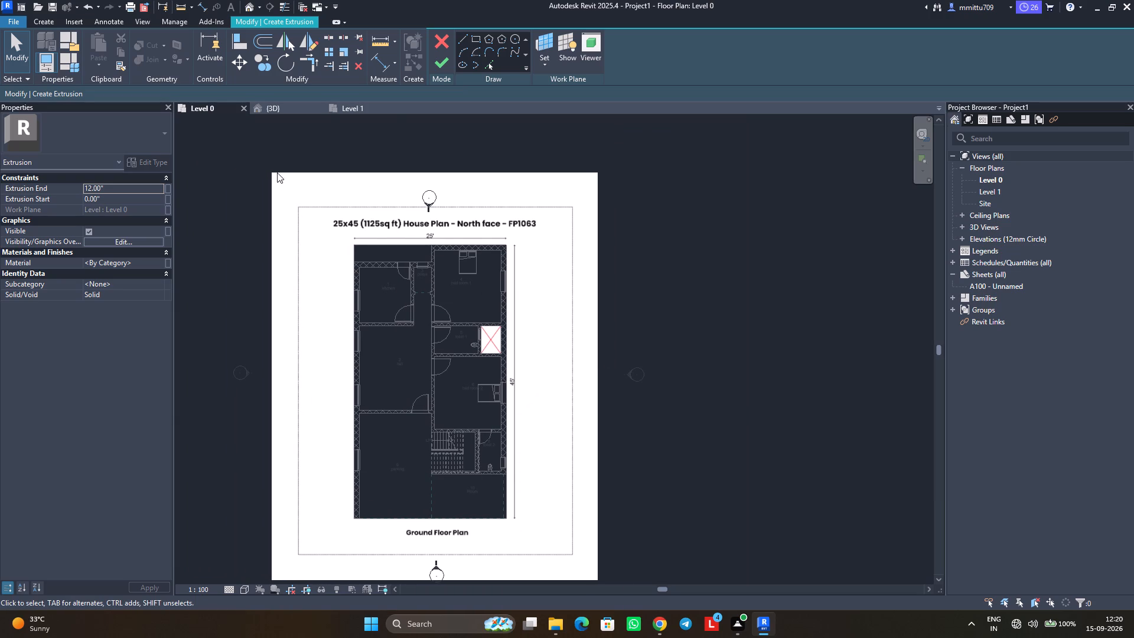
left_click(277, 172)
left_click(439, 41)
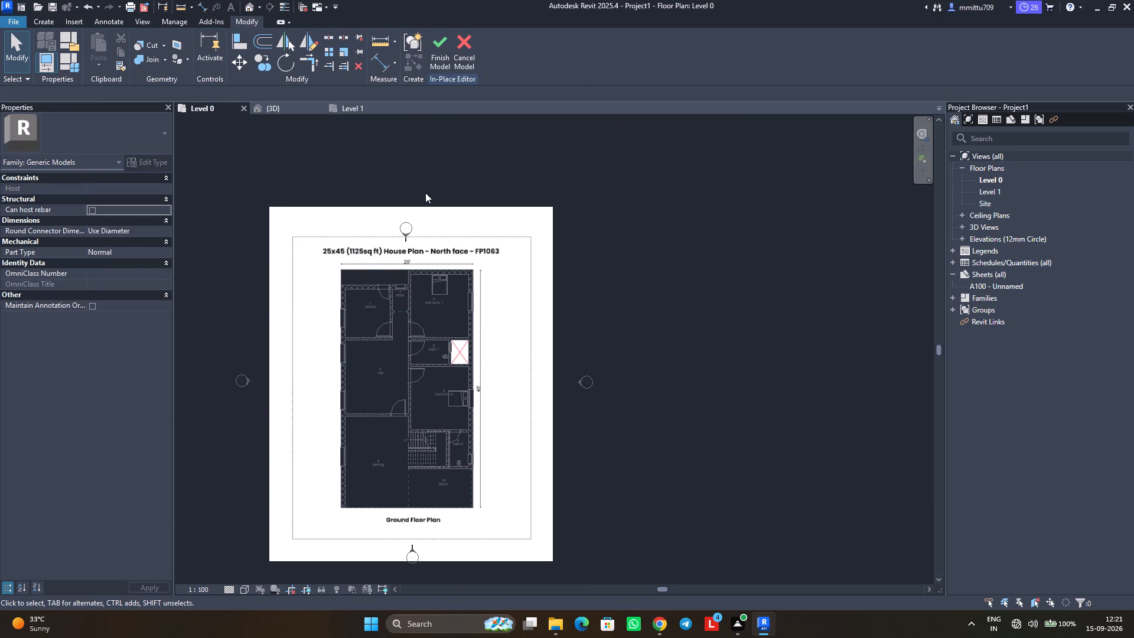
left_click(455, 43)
Set the draw layer of the PDF plan image on Level 0 to Foreground.
left_click(277, 206)
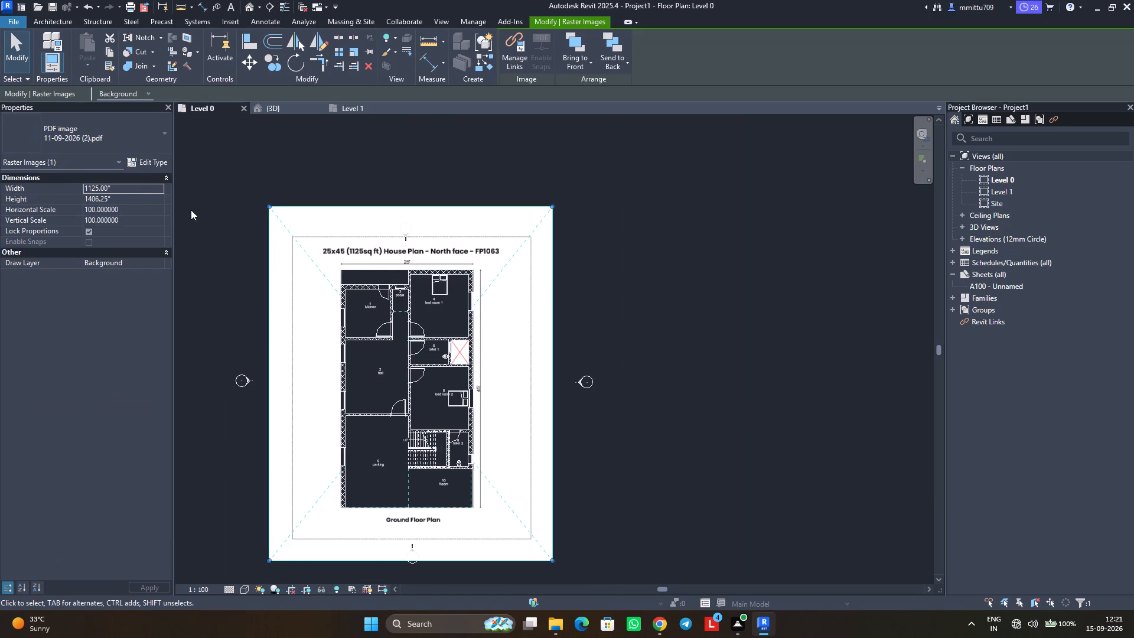
left_click(159, 259)
left_click(135, 282)
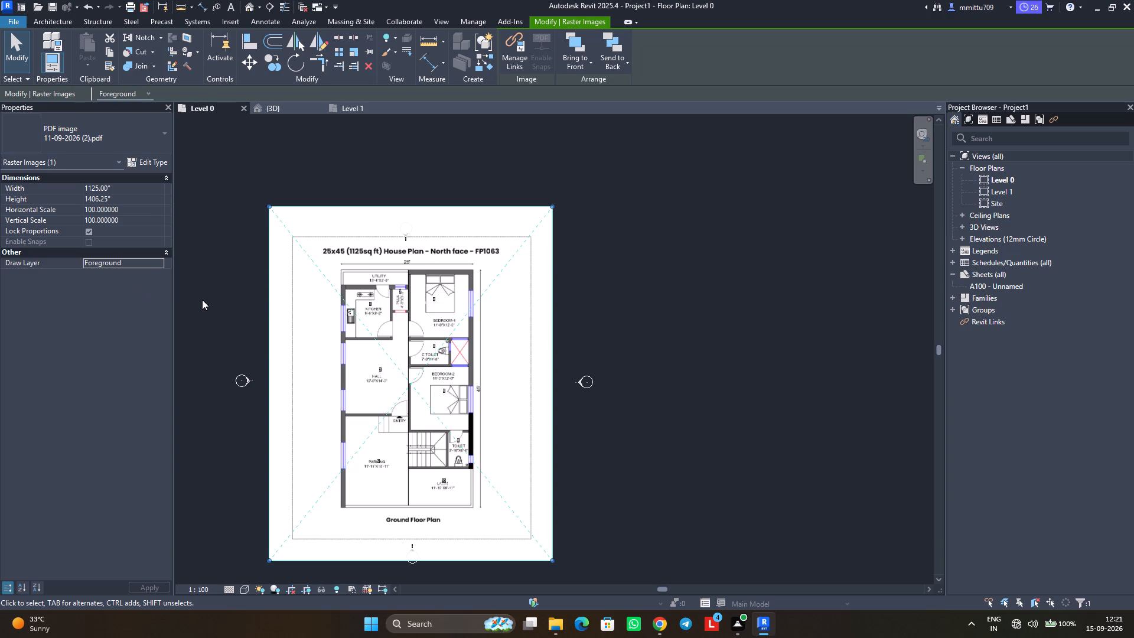
key("Escape")
key("Escape")
middle_click_drag(286, 312, 379, 316)
middle_click_drag(465, 331, 454, 300)
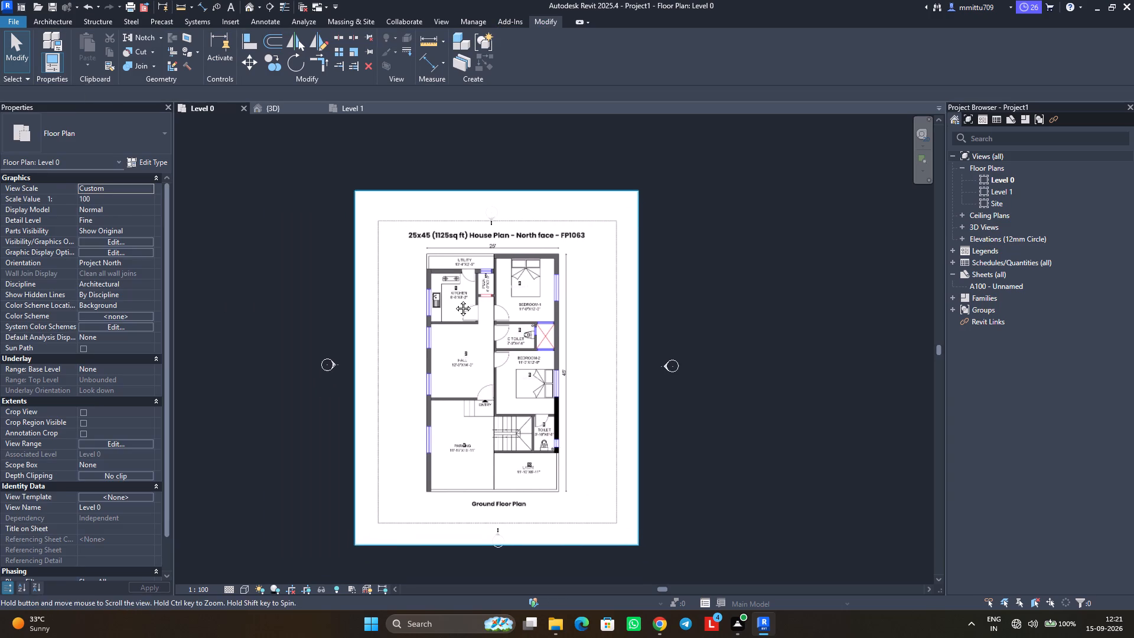
middle_click_drag(454, 300, 454, 298)
scroll(454, 298, "up", 1)
Start an in-place component in the Generic Models category, keeping the default name.
left_click(69, 27)
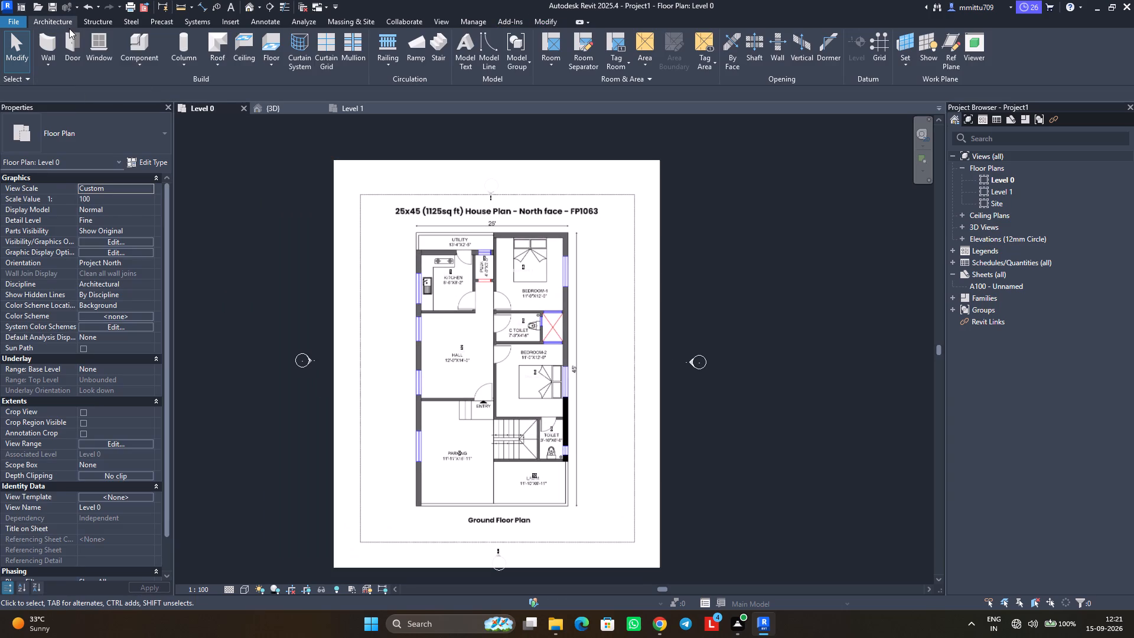
left_click(143, 61)
left_click(155, 110)
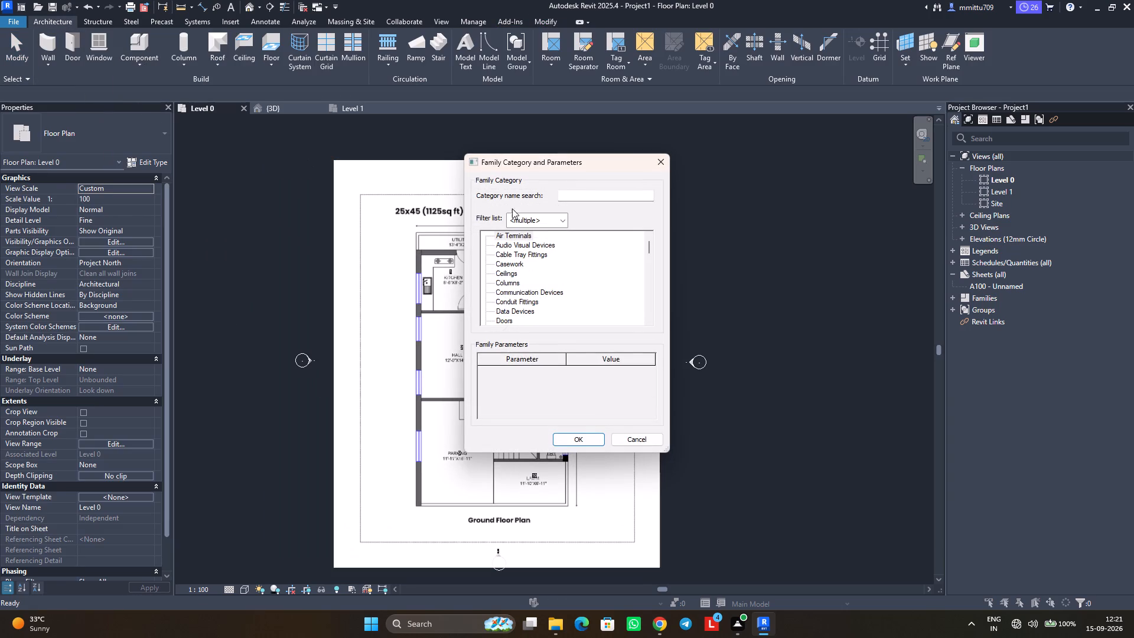
left_click(503, 269)
key("g")
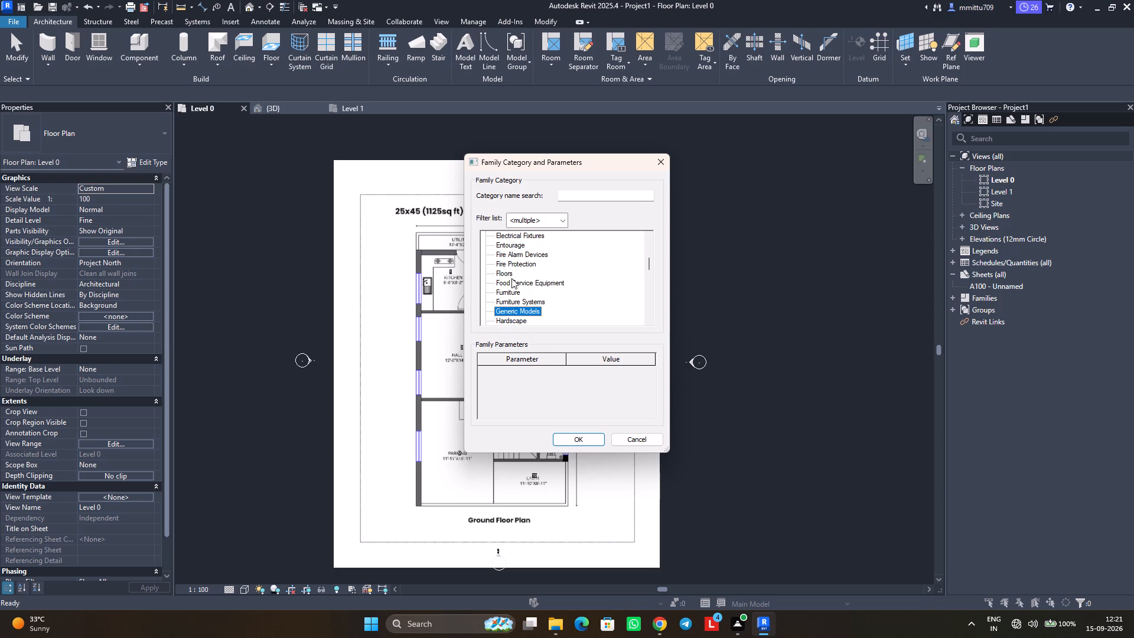
left_click(566, 441)
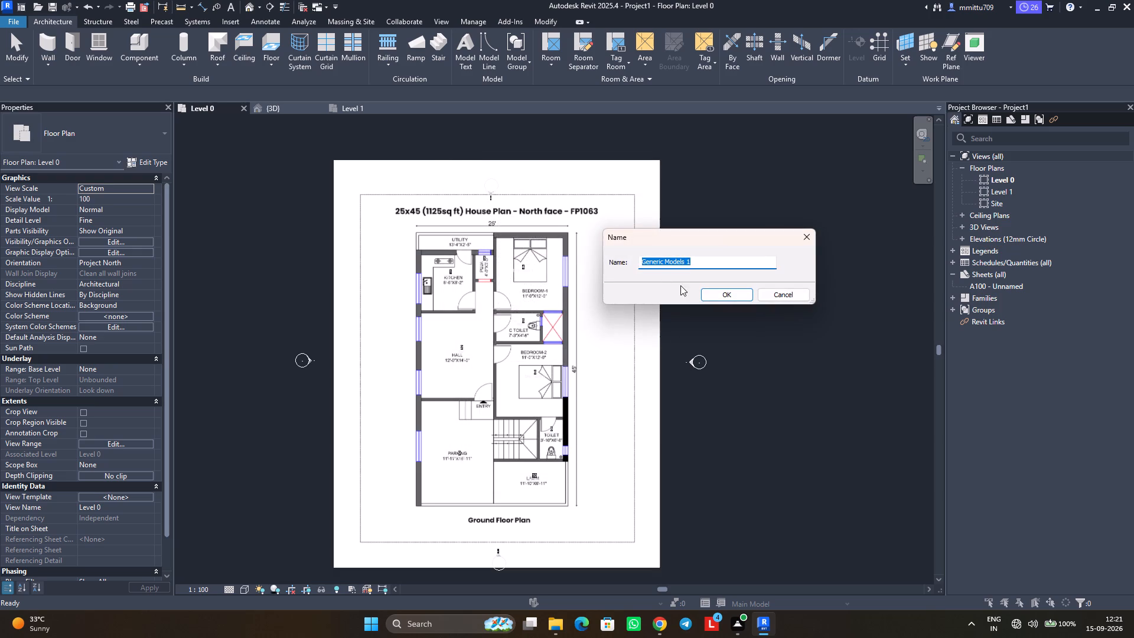
left_click(710, 292)
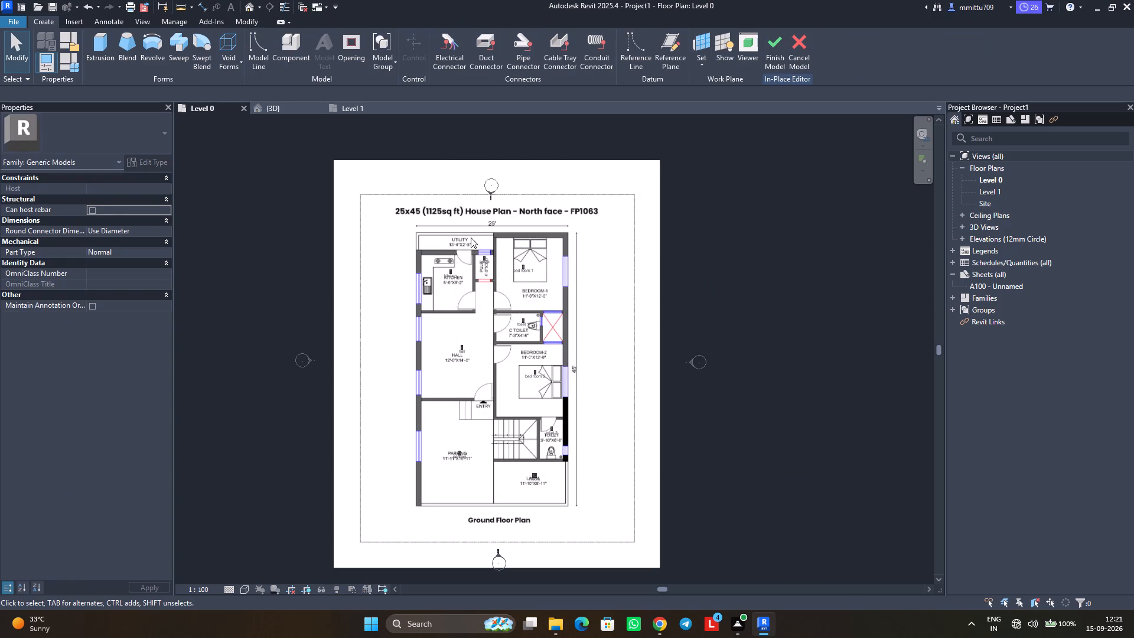
Extrude the L-shaped kitchen counter 12" by tracing its PDF outline, about 42" deep, along the kitchen walls, and finish the in-place model.
left_click(93, 35)
scroll(406, 264, "down", 1)
scroll(409, 263, "up", 1)
scroll(409, 263, "down", 1)
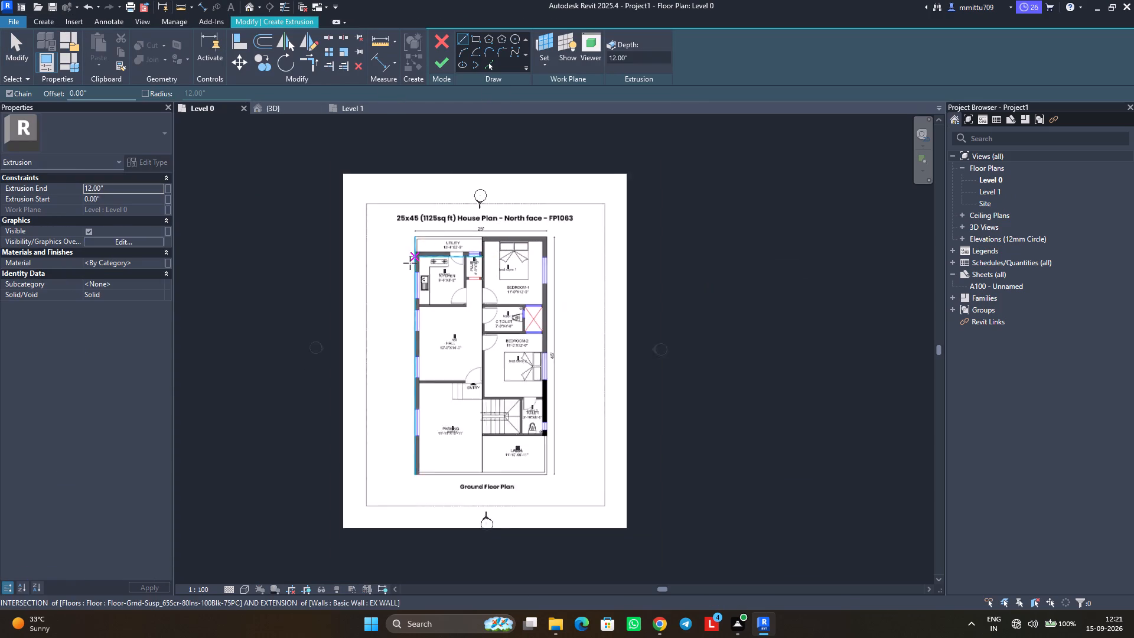
scroll(410, 263, "up", 1)
scroll(413, 264, "down", 1)
scroll(413, 264, "up", 2)
scroll(413, 264, "down", 1)
scroll(413, 264, "up", 7)
scroll(451, 289, "down", 1)
scroll(444, 297, "up", 3)
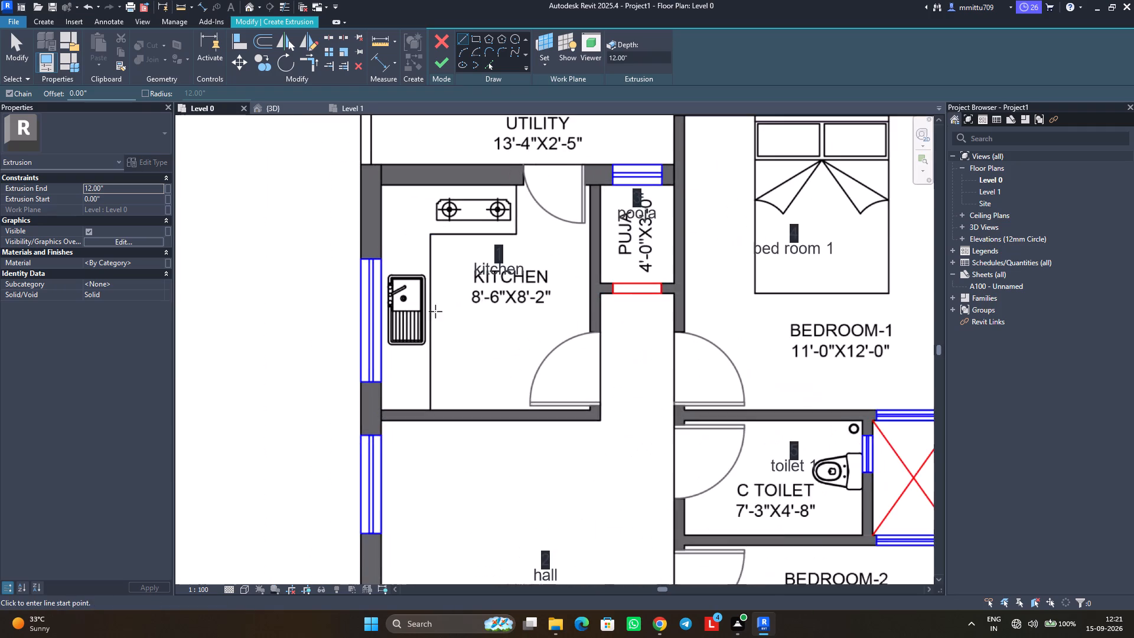
scroll(435, 311, "up", 2)
left_click(374, 425)
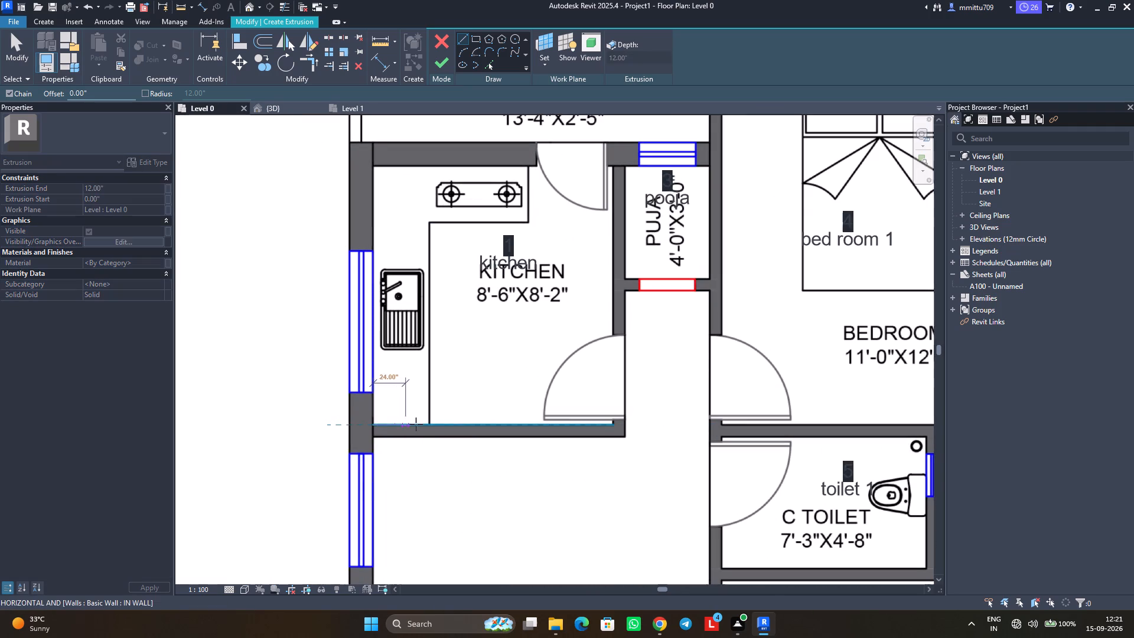
left_click(430, 424)
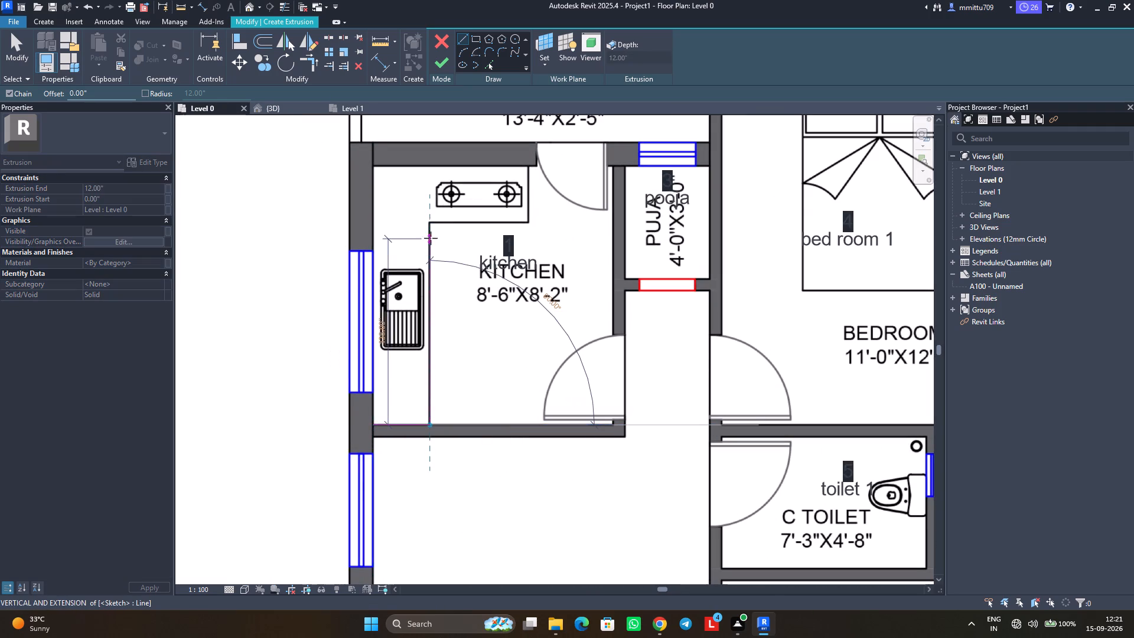
left_click(428, 225)
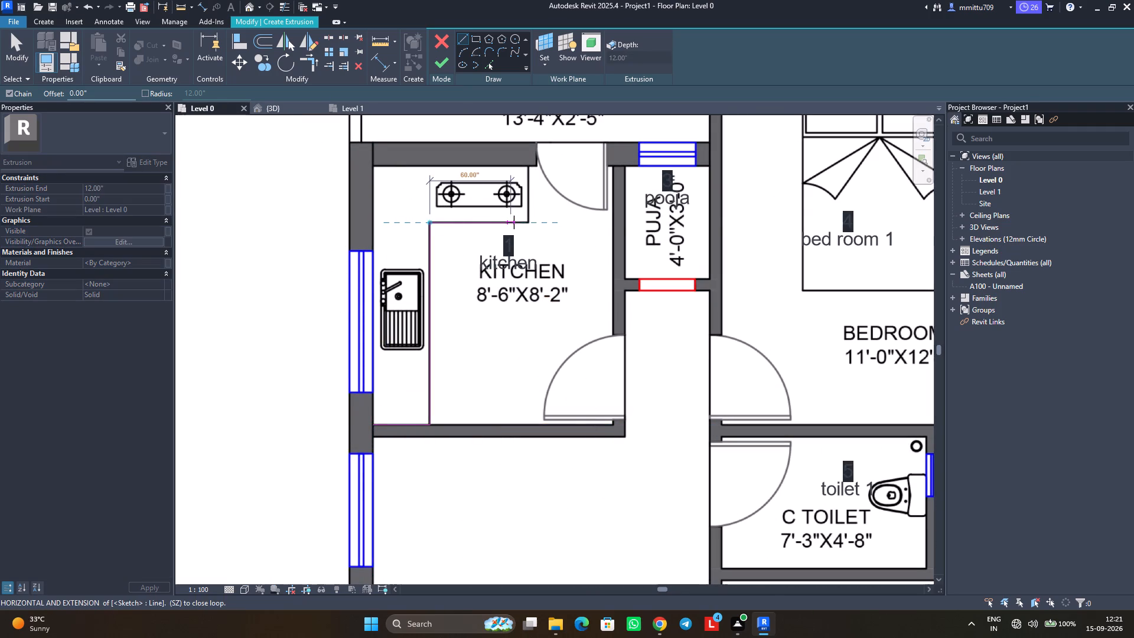
left_click(526, 222)
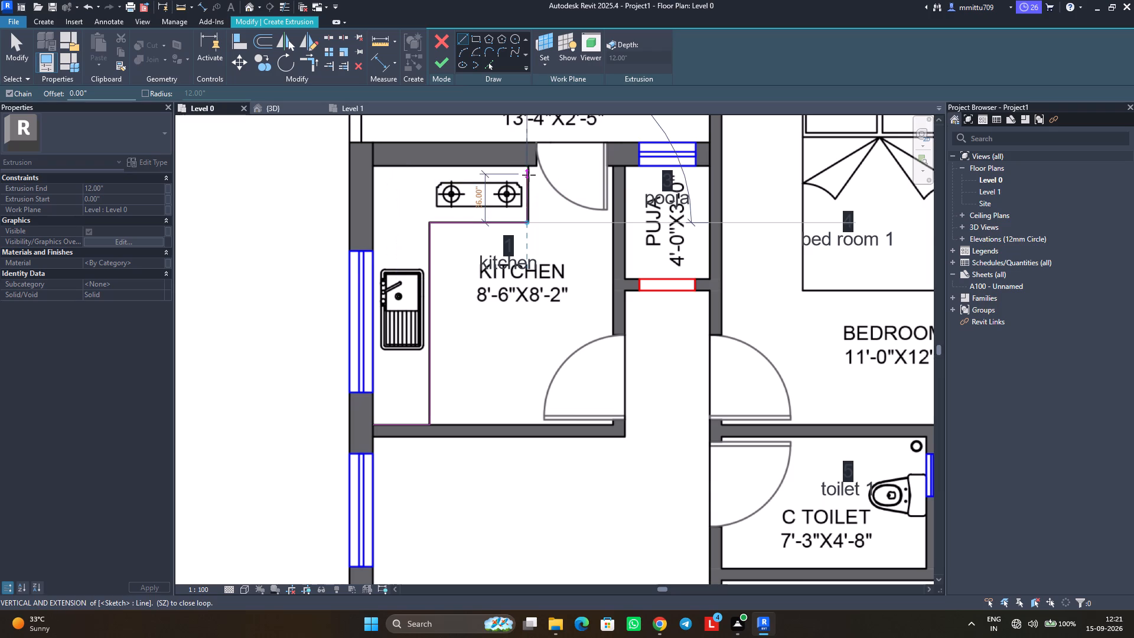
left_click(529, 169)
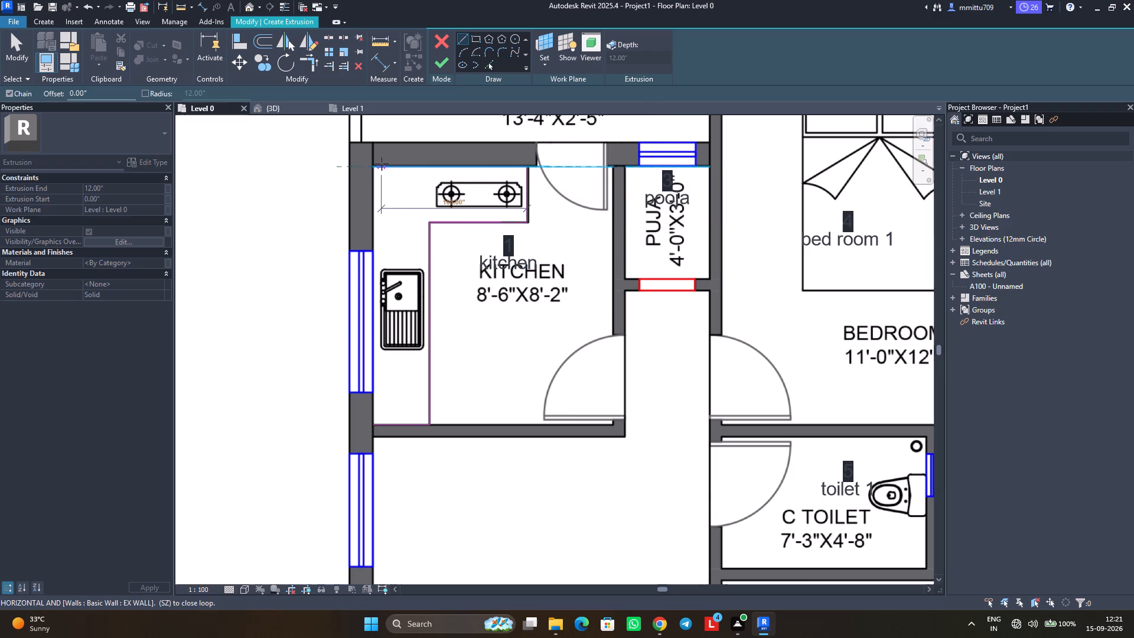
left_click(374, 165)
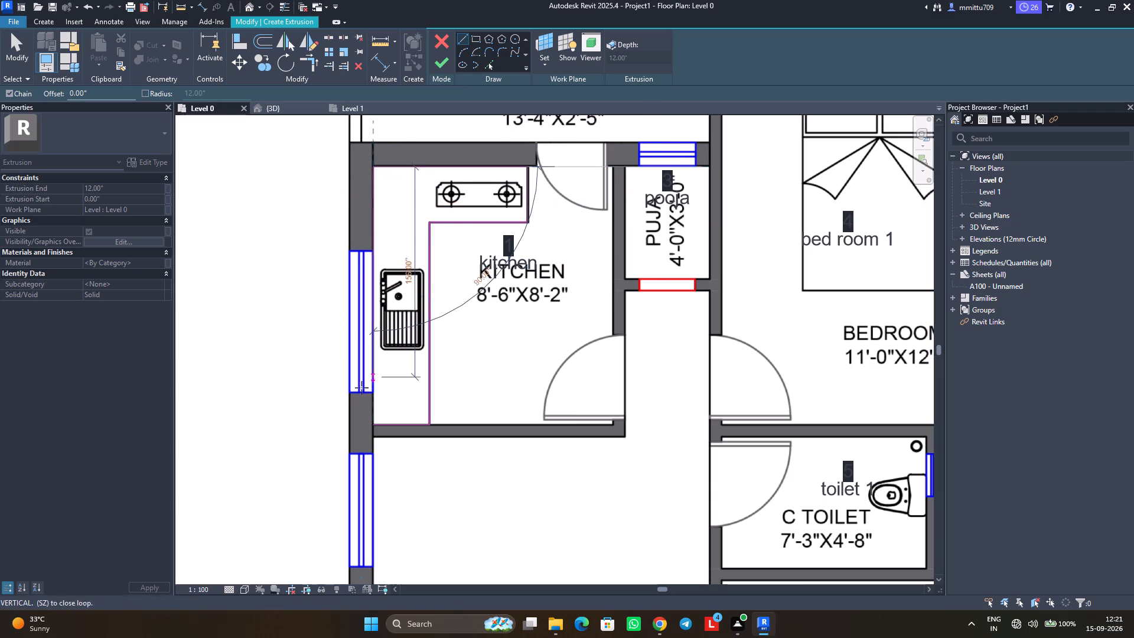
left_click(373, 422)
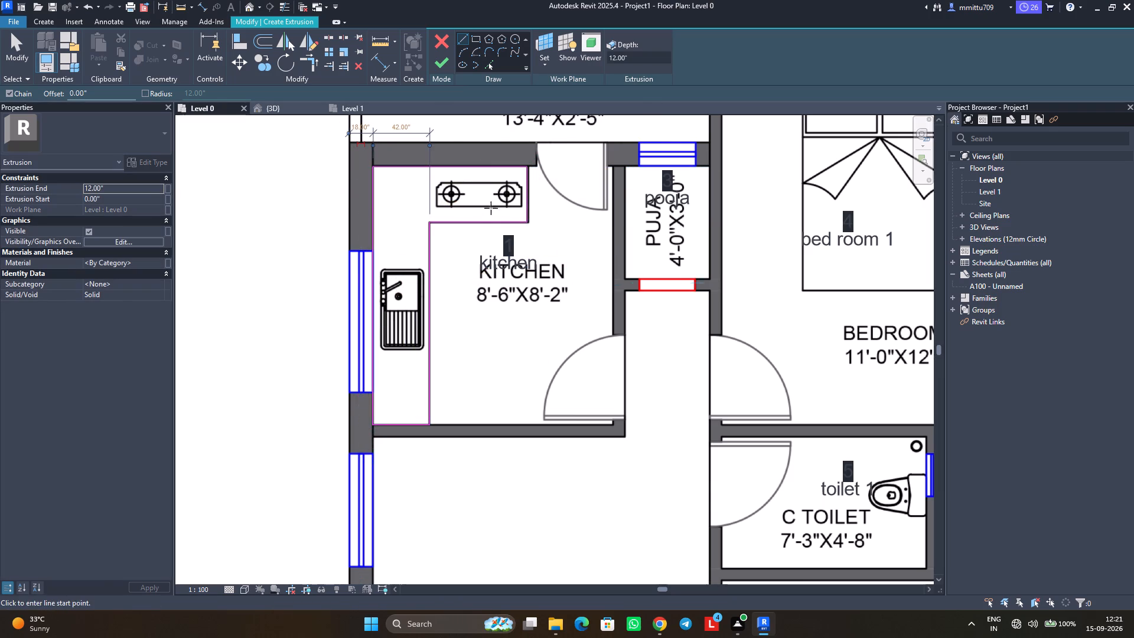
left_click(440, 62)
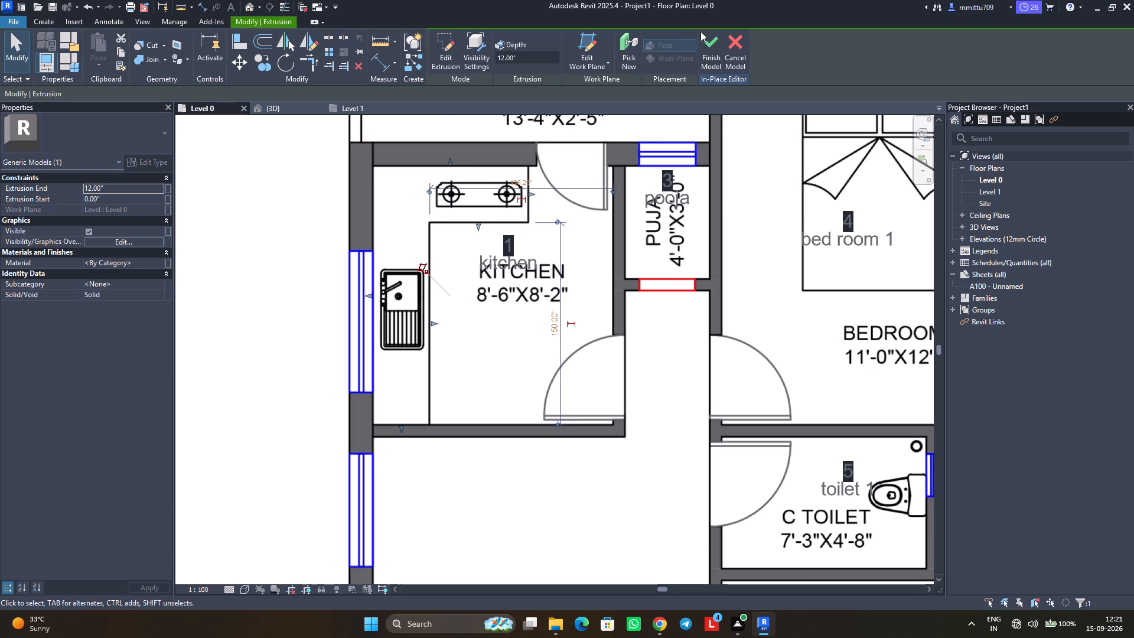
left_click(718, 41)
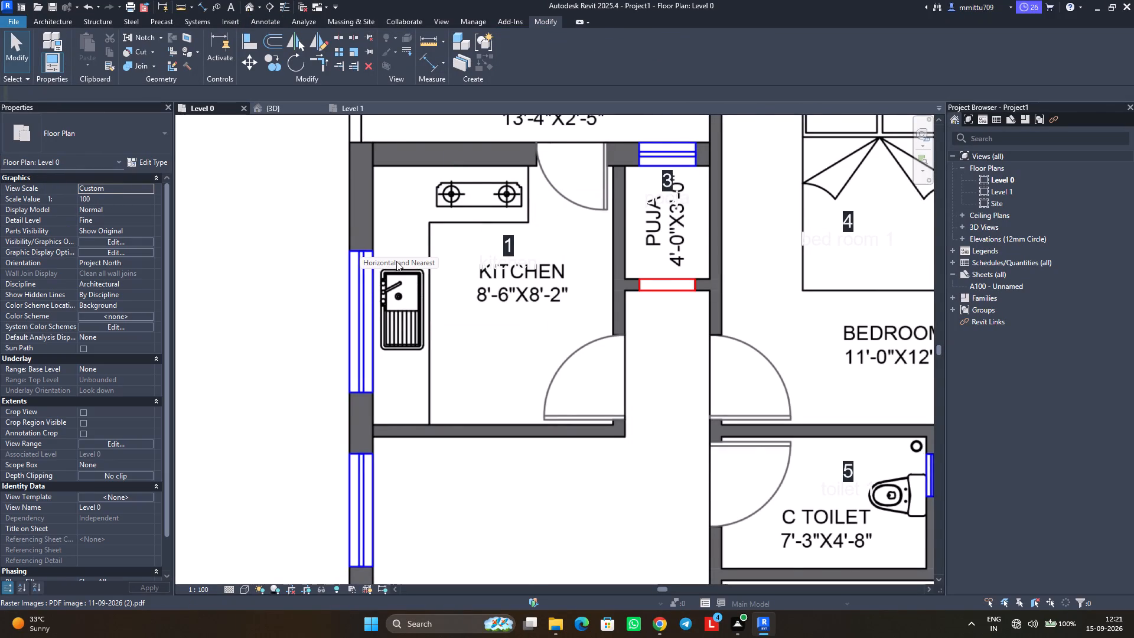
Send the PDF plan image to the Background draw layer and check the counter in the kitchen.
scroll(415, 258, "down", 5)
scroll(416, 260, "up", 1)
scroll(416, 260, "down", 5)
scroll(416, 260, "up", 1)
scroll(416, 261, "down", 2)
scroll(416, 261, "up", 1)
scroll(416, 261, "down", 1)
scroll(416, 261, "up", 1)
middle_click_drag(384, 290, 451, 266)
left_click(366, 408)
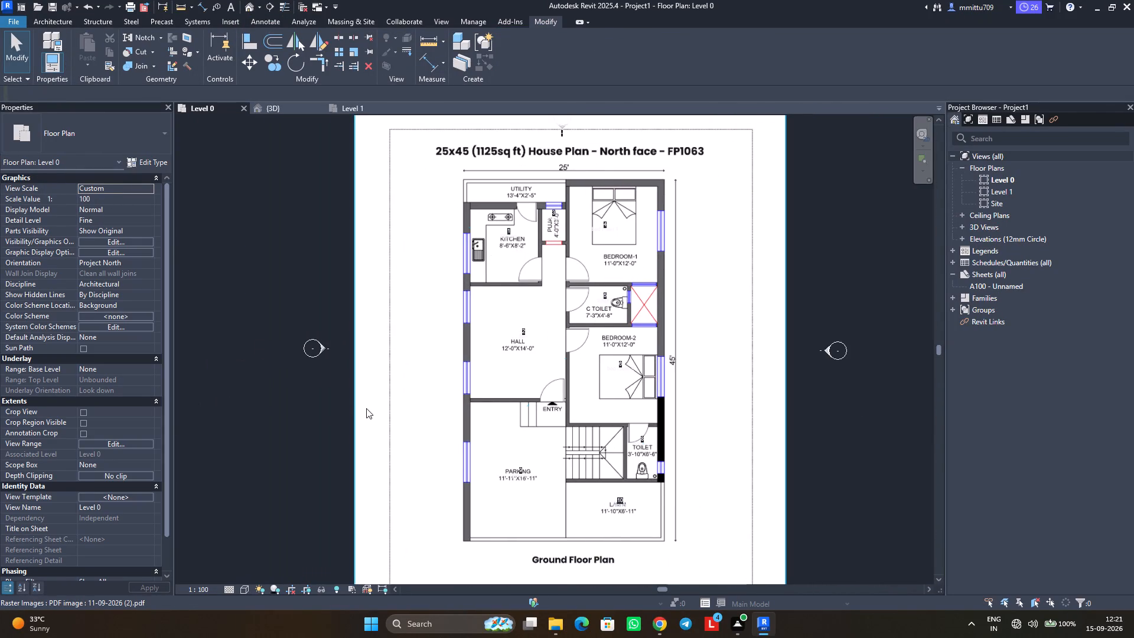
left_click(155, 263)
left_click(131, 272)
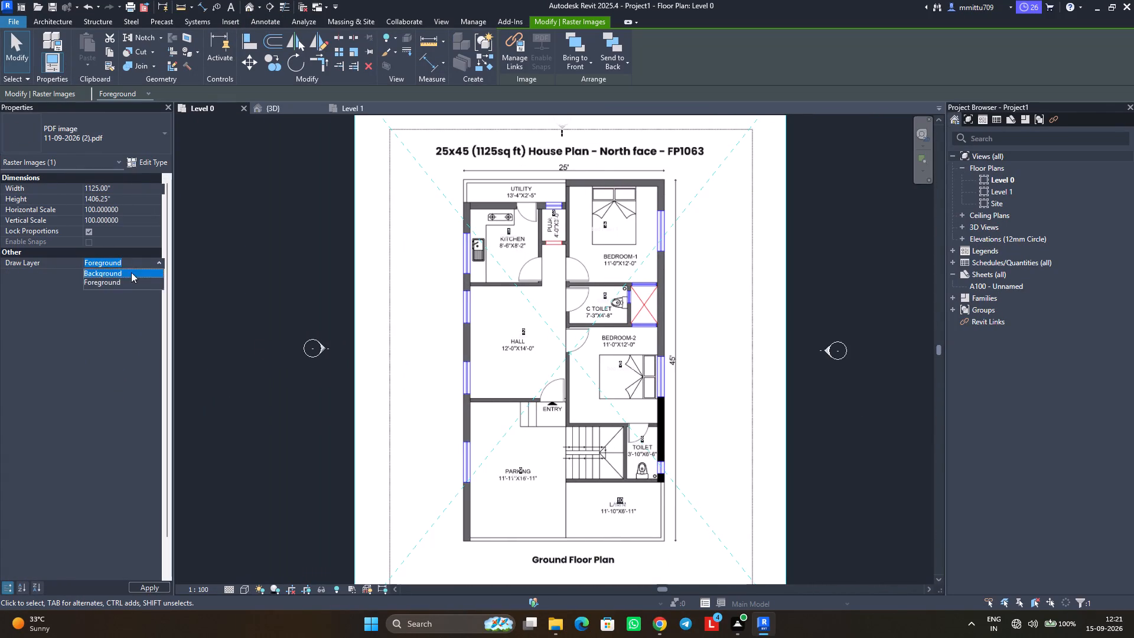
left_click(230, 269)
left_click(482, 241)
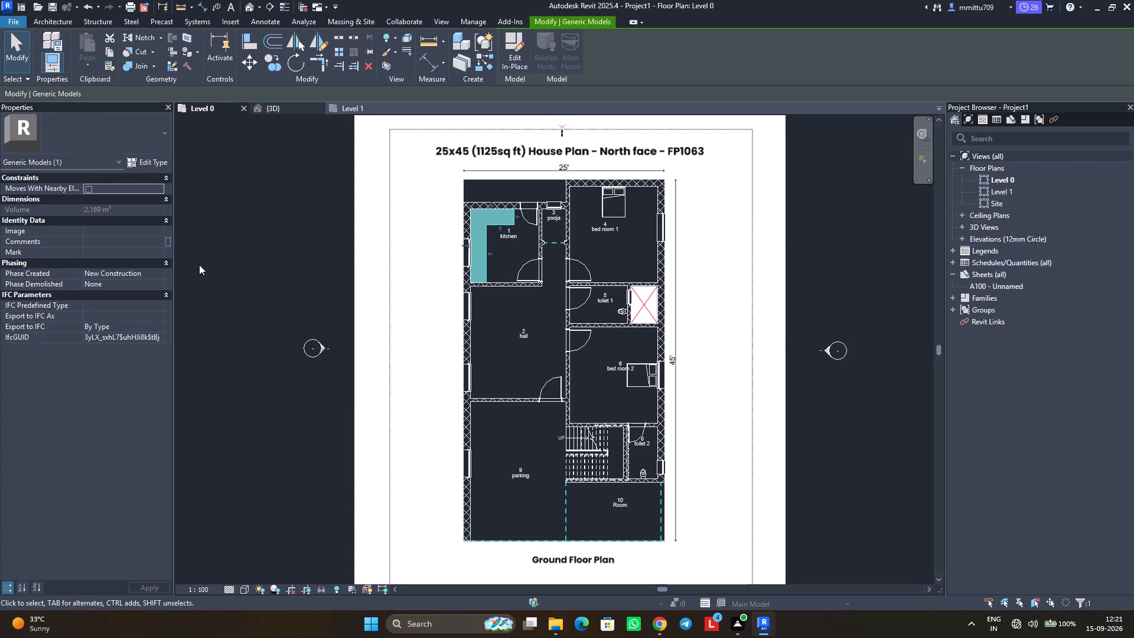
left_click(239, 278)
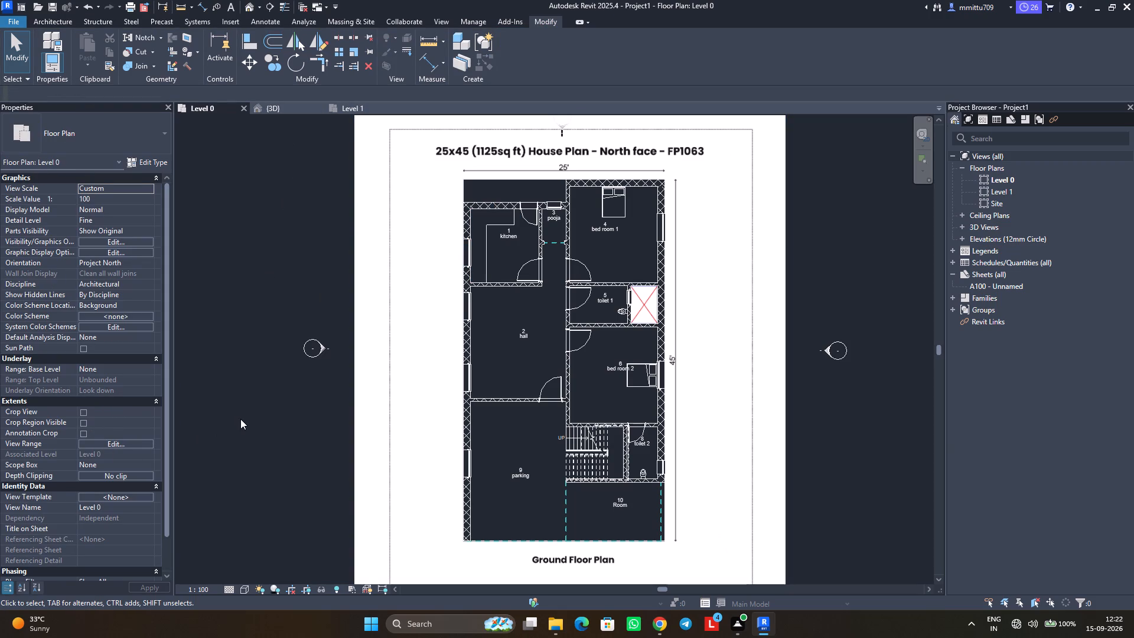
Turn on the section box in the 3D view and pull its back face inward past the exterior wall to expose the kitchen counter.
scroll(242, 419, "down", 2)
middle_click_drag(251, 450, 279, 400)
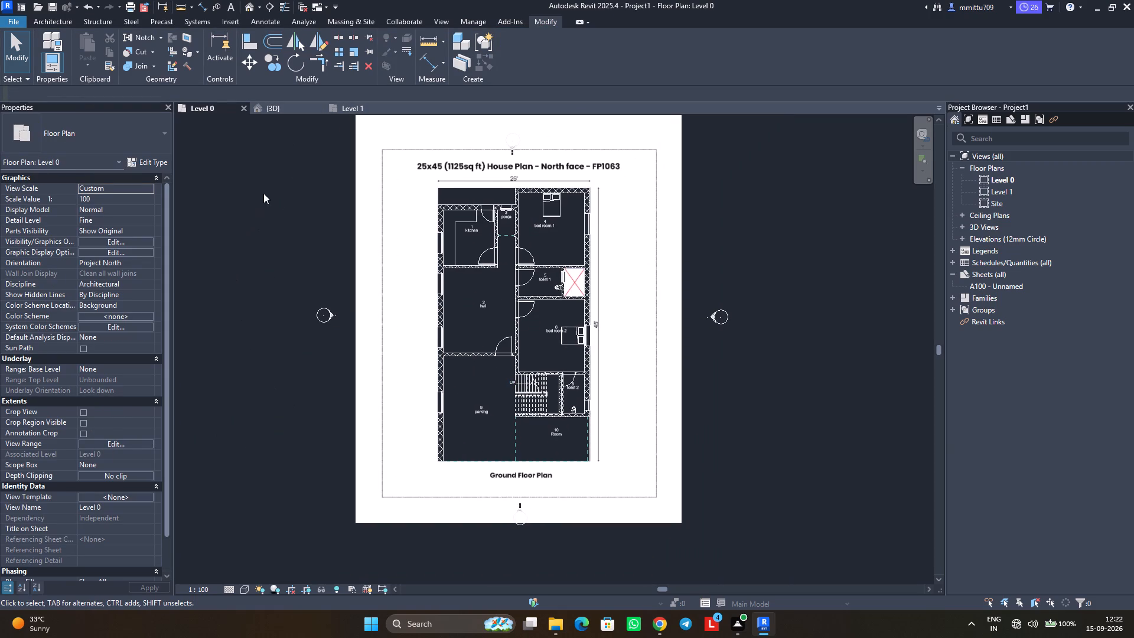
left_click(273, 102)
left_click(273, 105)
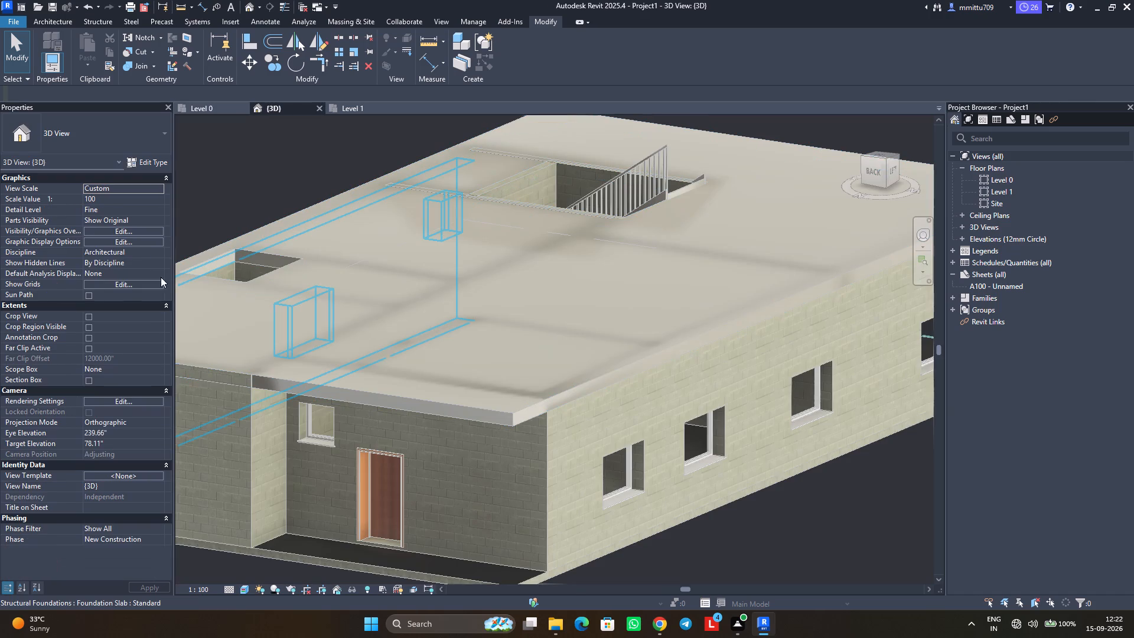
left_click(87, 379)
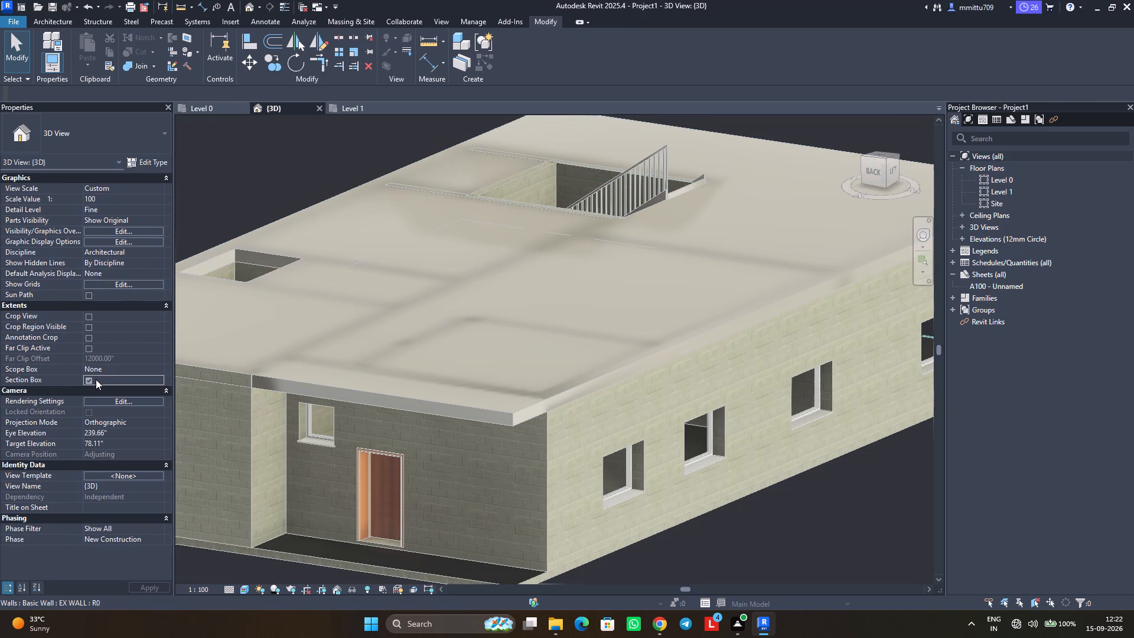
scroll(230, 389, "down", 4)
middle_click_drag(252, 415, 357, 421)
middle_click_drag(279, 489, 343, 472, "shift")
scroll(279, 489, "down", 1, "shift")
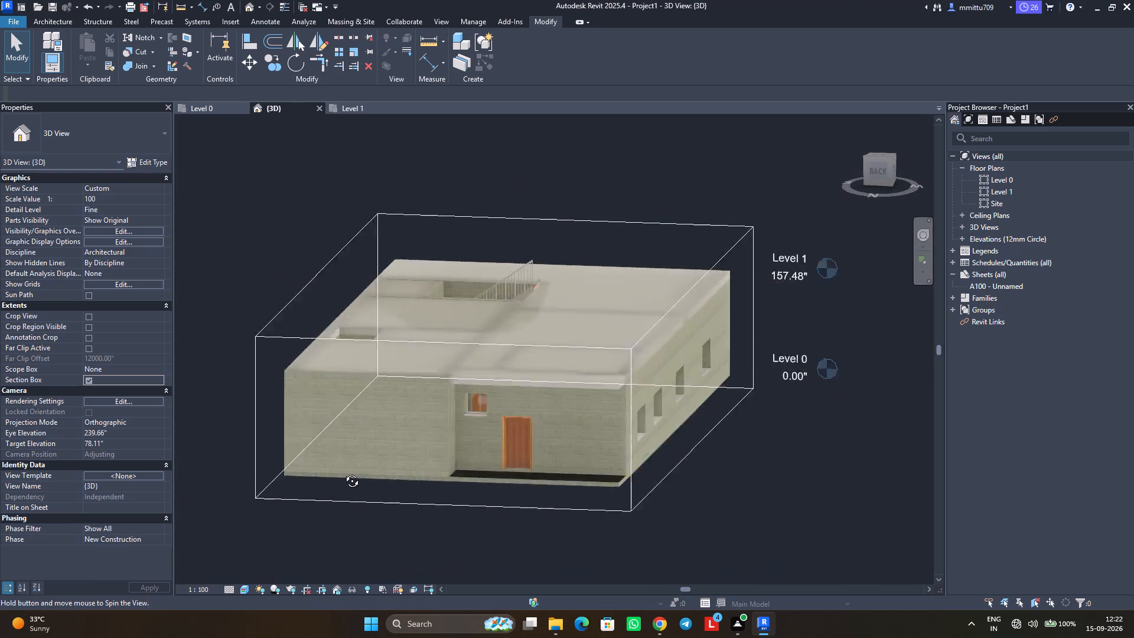
middle_click_drag(343, 472, 390, 493, "shift")
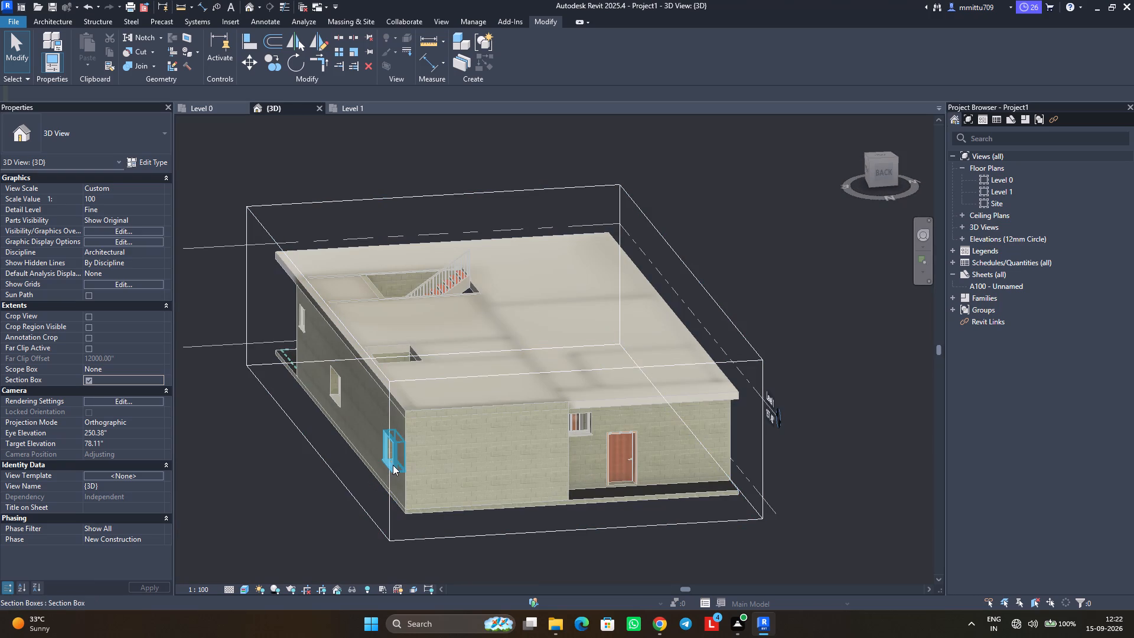
middle_click_drag(457, 471, 262, 481, "shift")
middle_click_drag(377, 459, 251, 451, "shift")
middle_click_drag(250, 439, 407, 392)
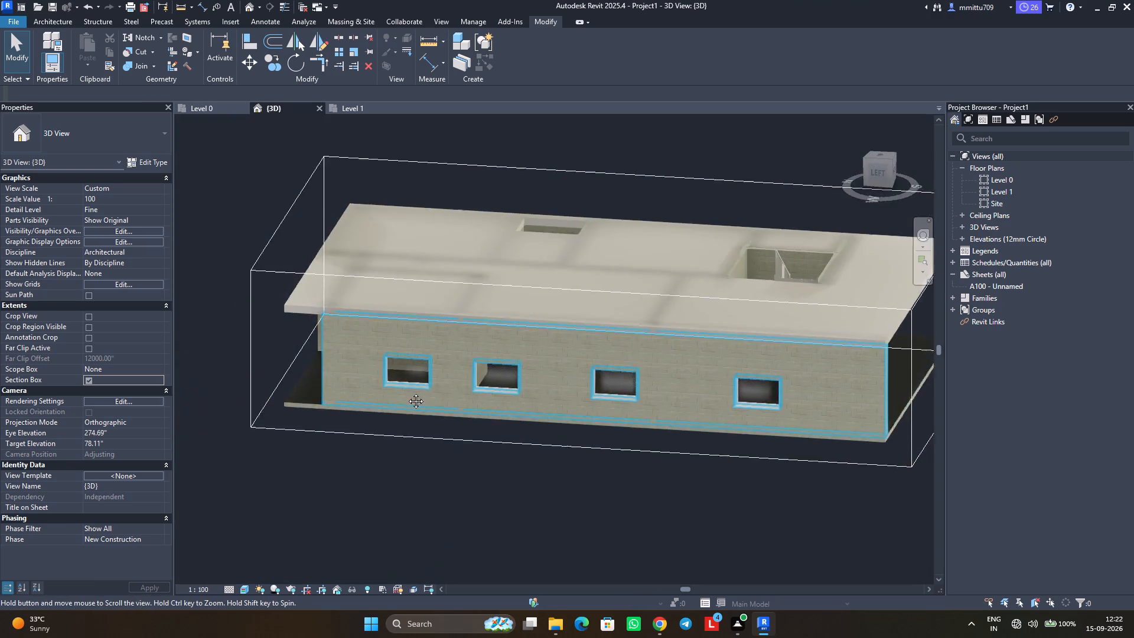
middle_click_drag(407, 392, 442, 382)
left_click(306, 343)
left_click_drag(344, 273, 379, 285)
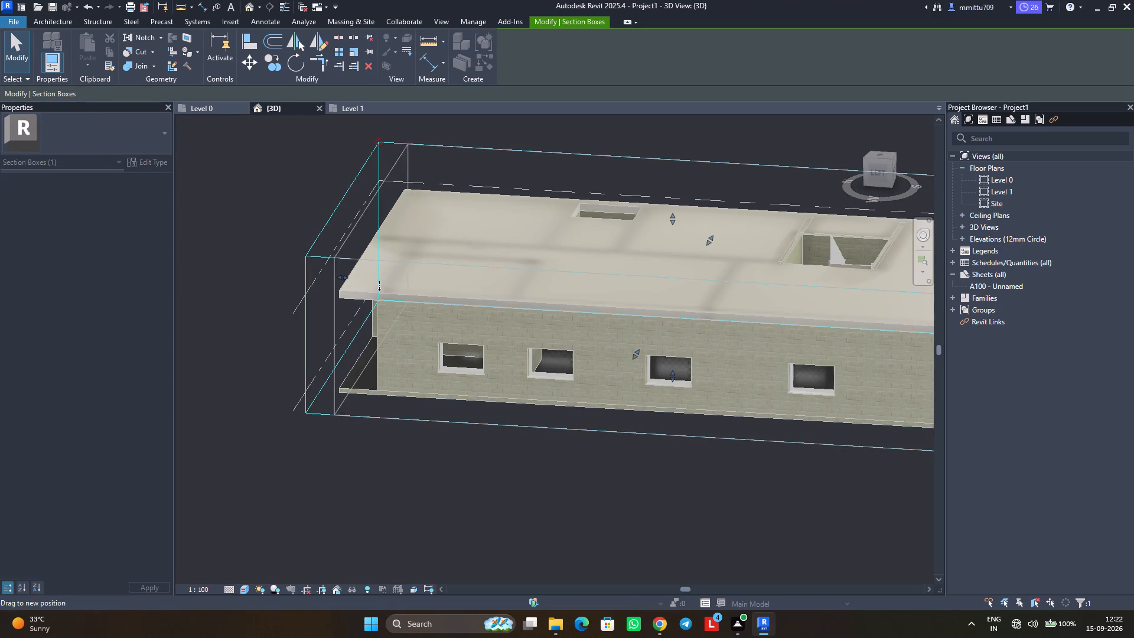
left_click_drag(379, 285, 433, 312)
middle_click_drag(343, 414, 416, 427, "shift")
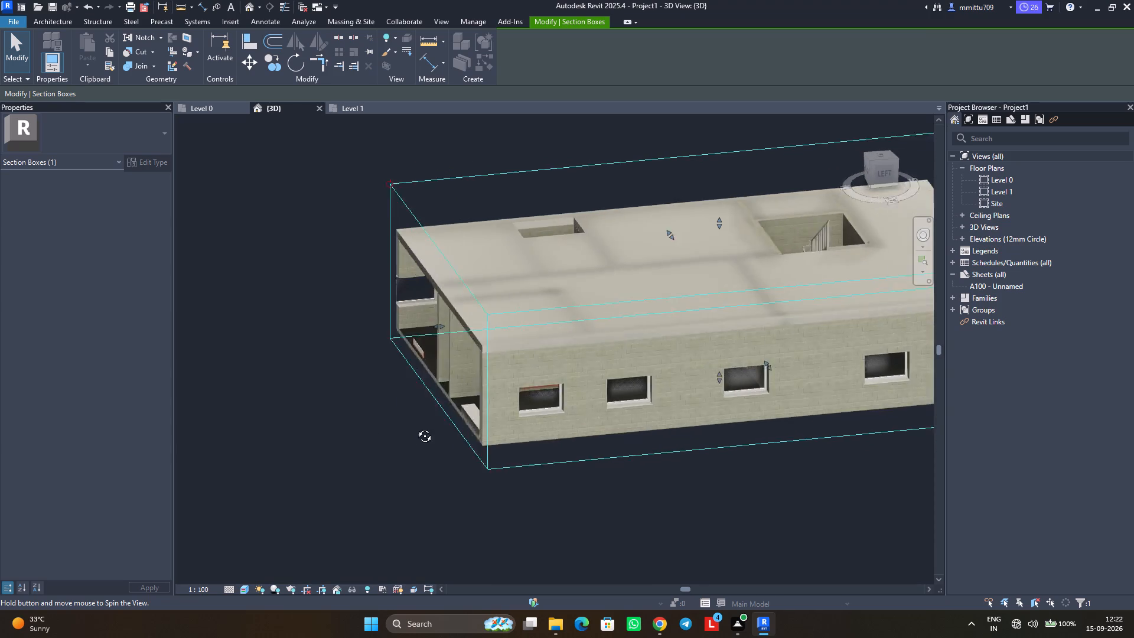
middle_click_drag(416, 427, 553, 391, "shift")
middle_click_drag(558, 400, 601, 383, "shift")
scroll(612, 379, "down", 1, "shift")
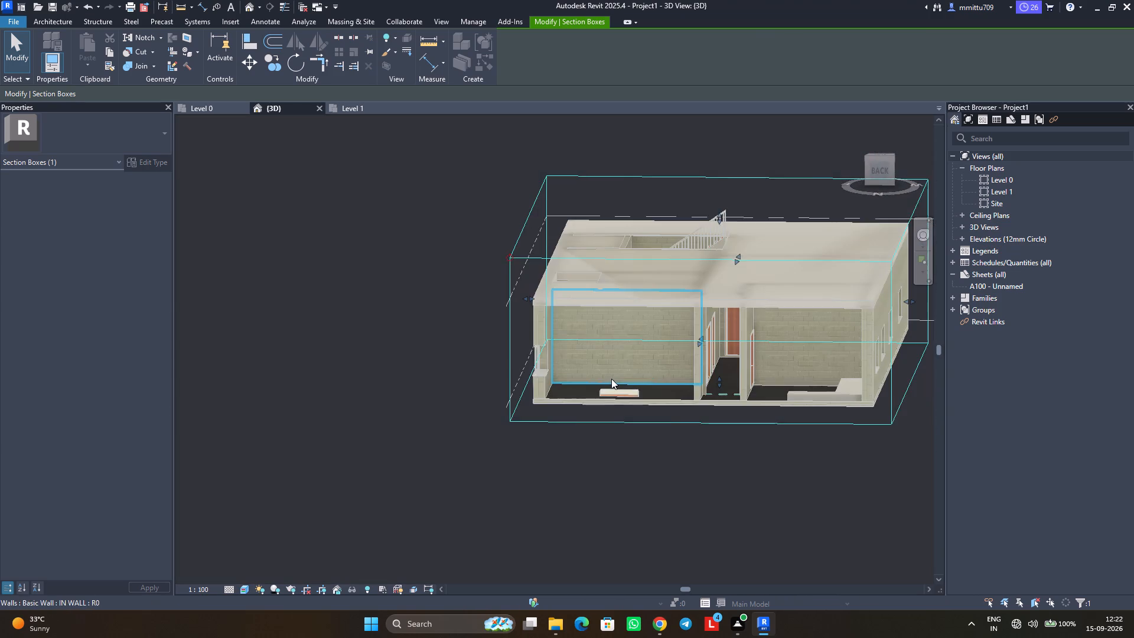
middle_click_drag(611, 378, 305, 385, "shift")
left_click_drag(471, 273, 511, 296)
middle_click_drag(389, 399, 612, 412, "shift")
scroll(626, 426, "up", 2)
scroll(628, 427, "down", 1)
scroll(628, 427, "up", 12)
middle_click_drag(610, 411, 184, 375)
scroll(186, 375, "up", 1)
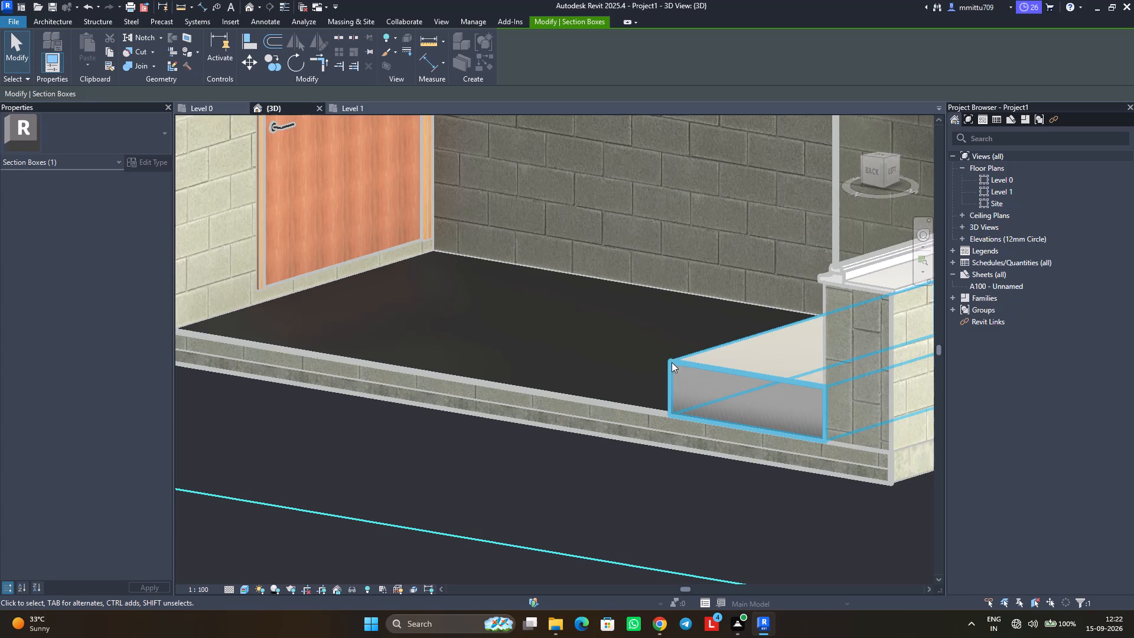
Edit the in-place kitchen counter, stretch its extrusion up to 35.43" at the window sill level, and finish the model.
left_click(672, 362)
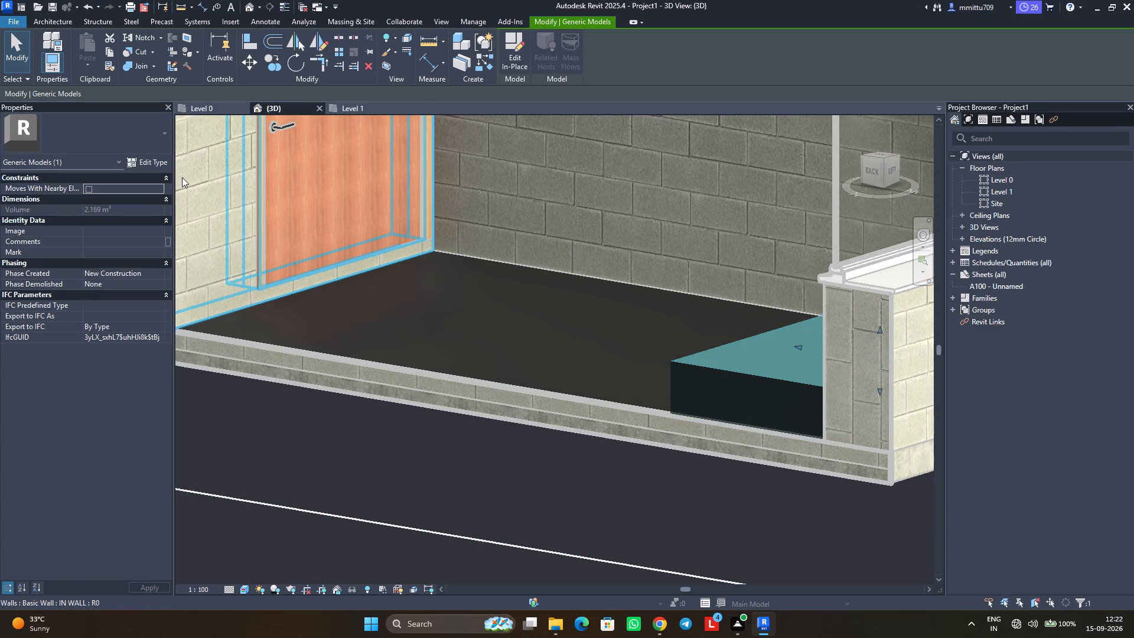
left_click(505, 66)
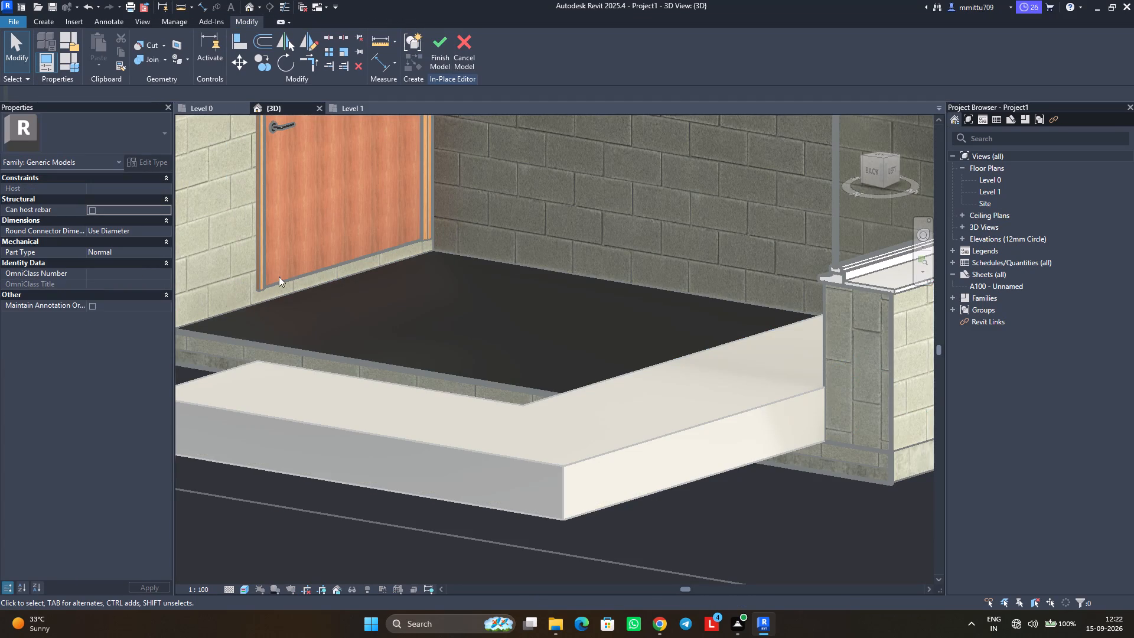
left_click(412, 436)
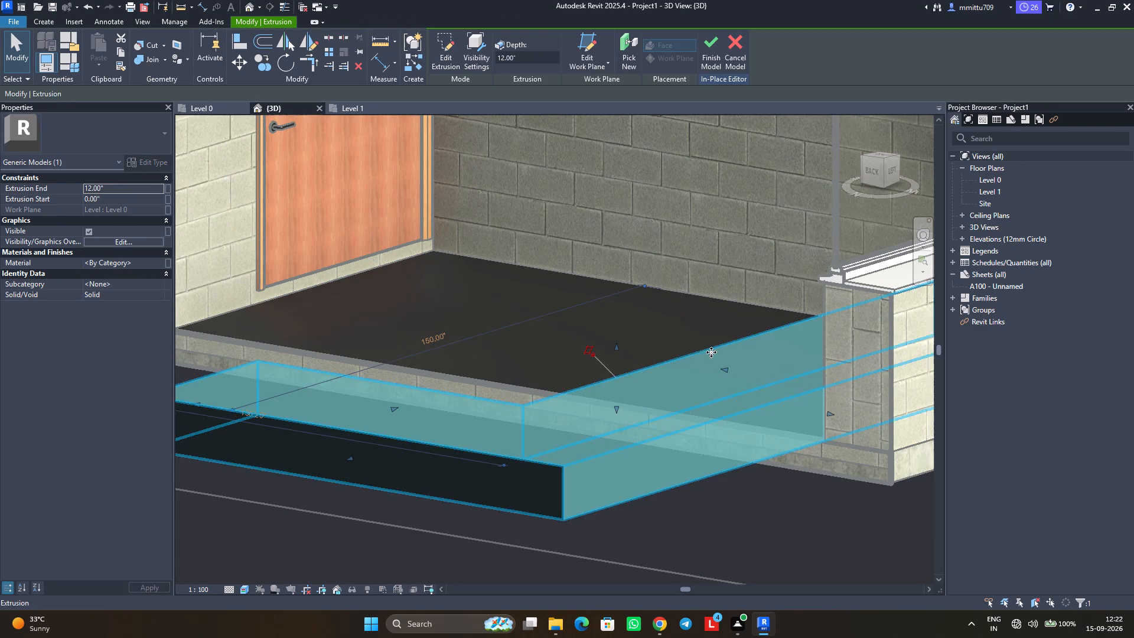
middle_click_drag(517, 479, 651, 421)
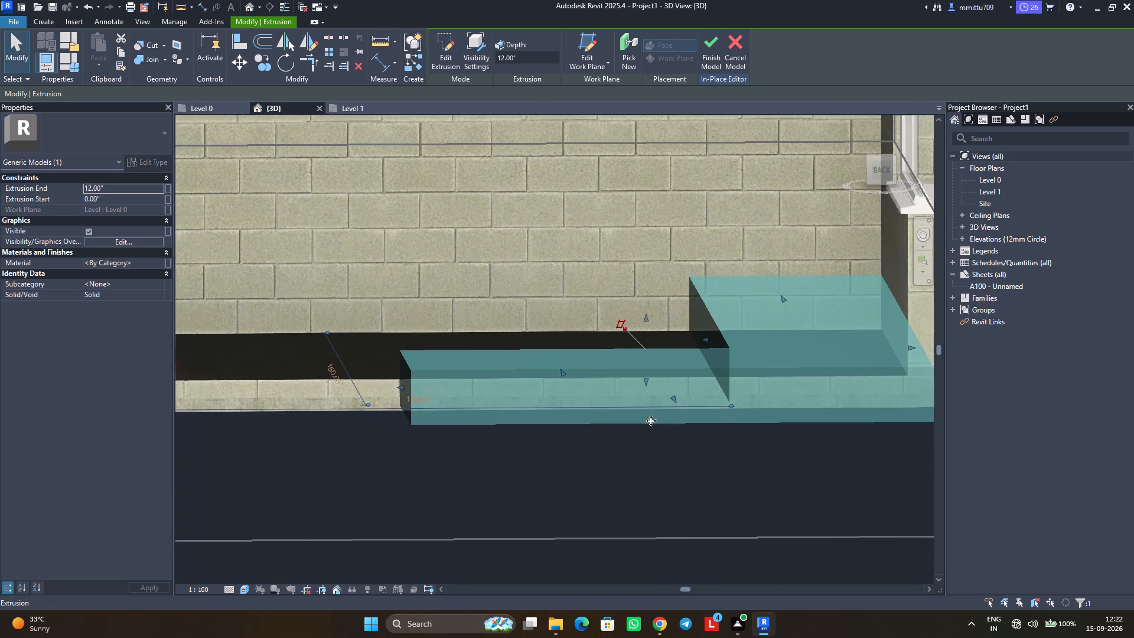
middle_click_drag(649, 418, 638, 398, "shift")
scroll(638, 398, "down", 1, "shift")
scroll(638, 398, "up", 1, "shift")
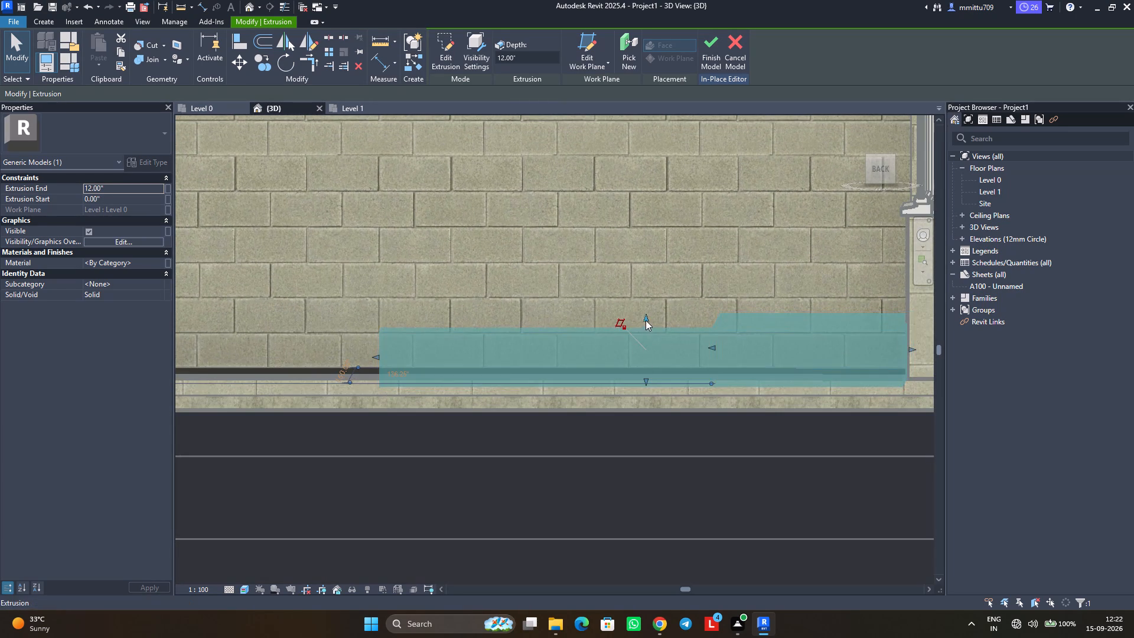
left_click_drag(645, 319, 631, 269)
middle_click_drag(607, 359, 579, 341, "shift")
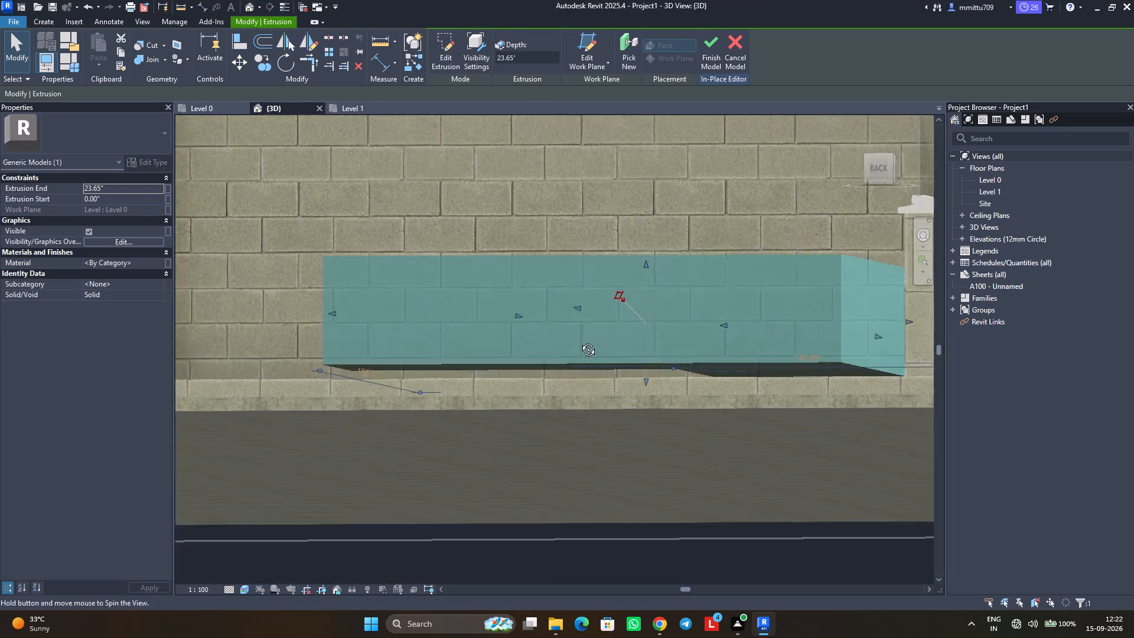
middle_click_drag(579, 341, 649, 369, "shift")
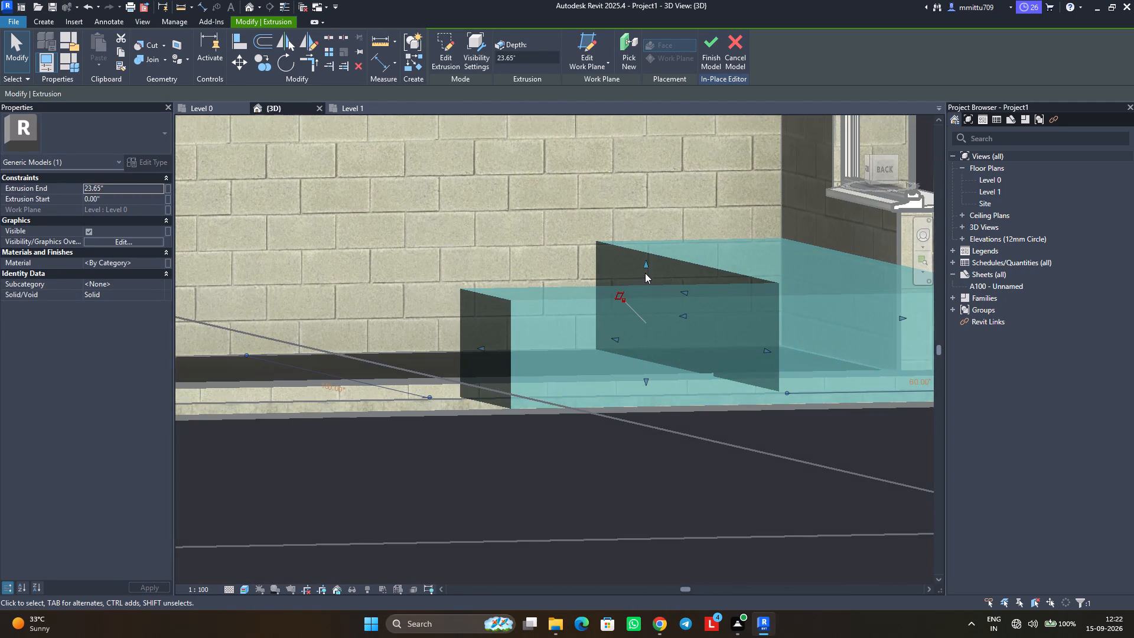
left_click_drag(645, 258, 639, 229)
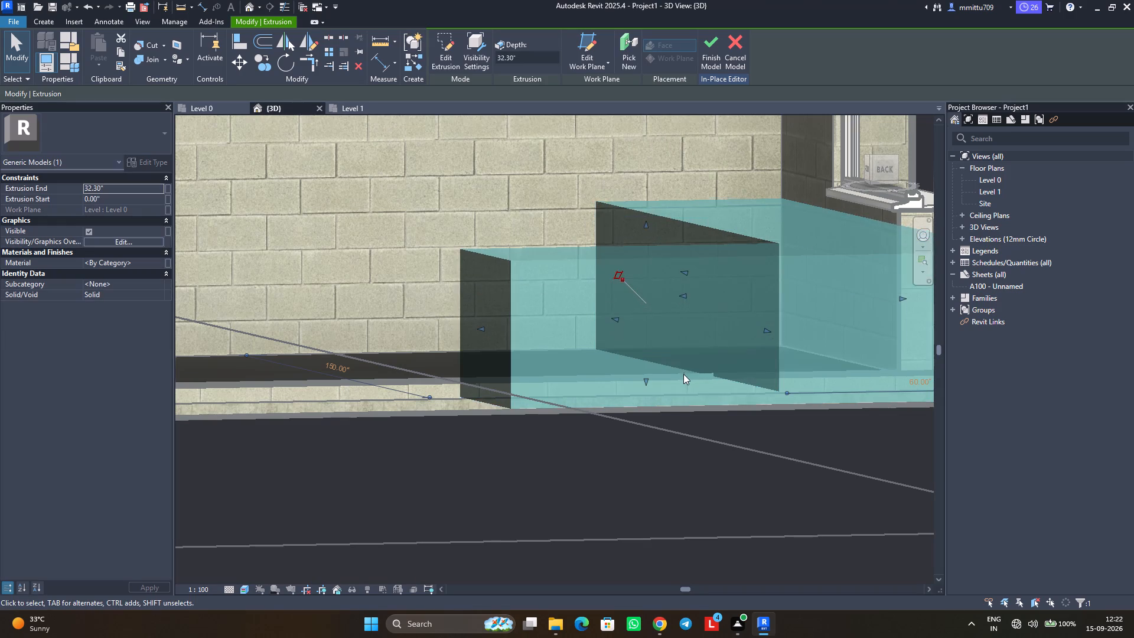
middle_click_drag(677, 377, 610, 364, "shift")
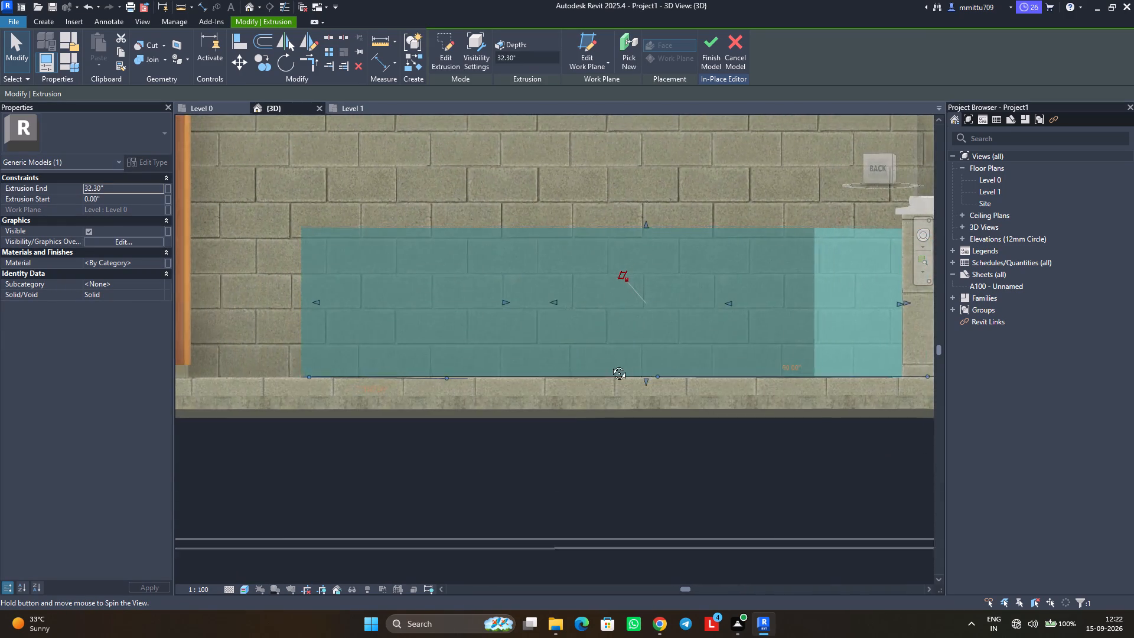
middle_click_drag(610, 364, 648, 403, "shift")
left_click_drag(651, 233, 648, 214)
middle_click_drag(705, 347, 684, 298, "shift")
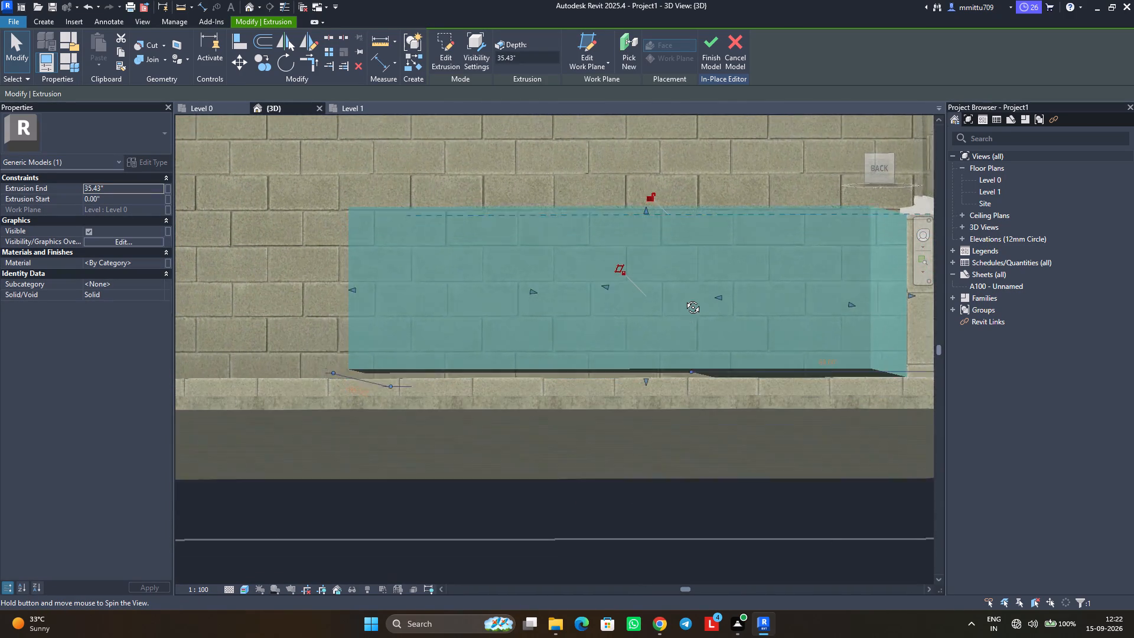
middle_click_drag(684, 298, 690, 307, "shift")
left_click(715, 57)
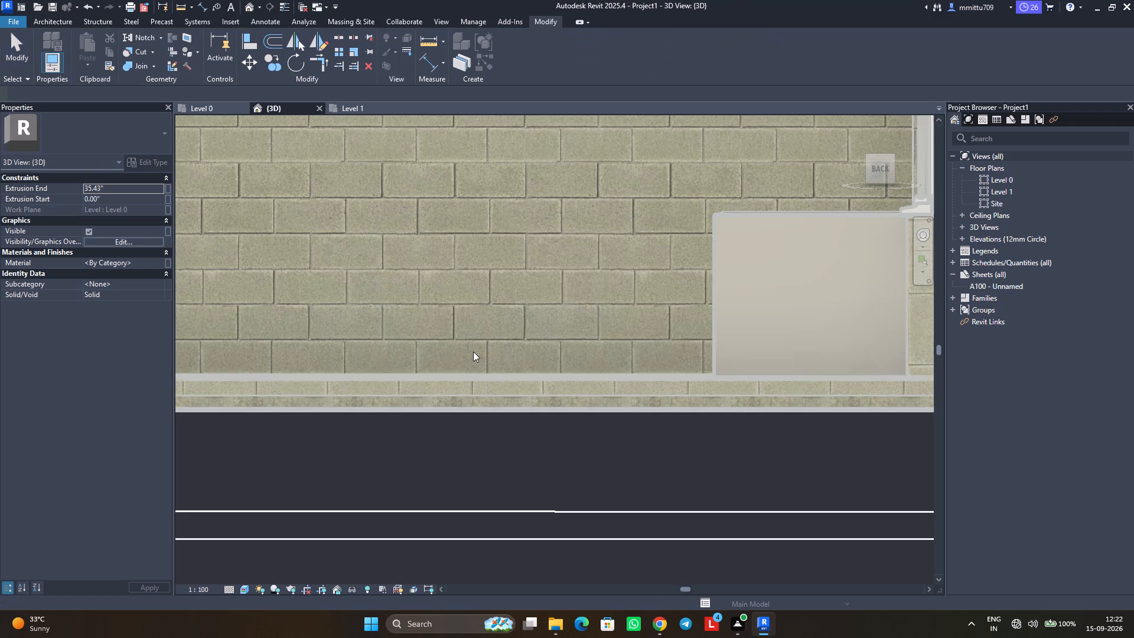
Check the raised counter against the kitchen window, and turn off the section box in the 3D view.
scroll(452, 330, "down", 5)
scroll(444, 380, "down", 1, "shift")
middle_click_drag(444, 380, 514, 480, "shift")
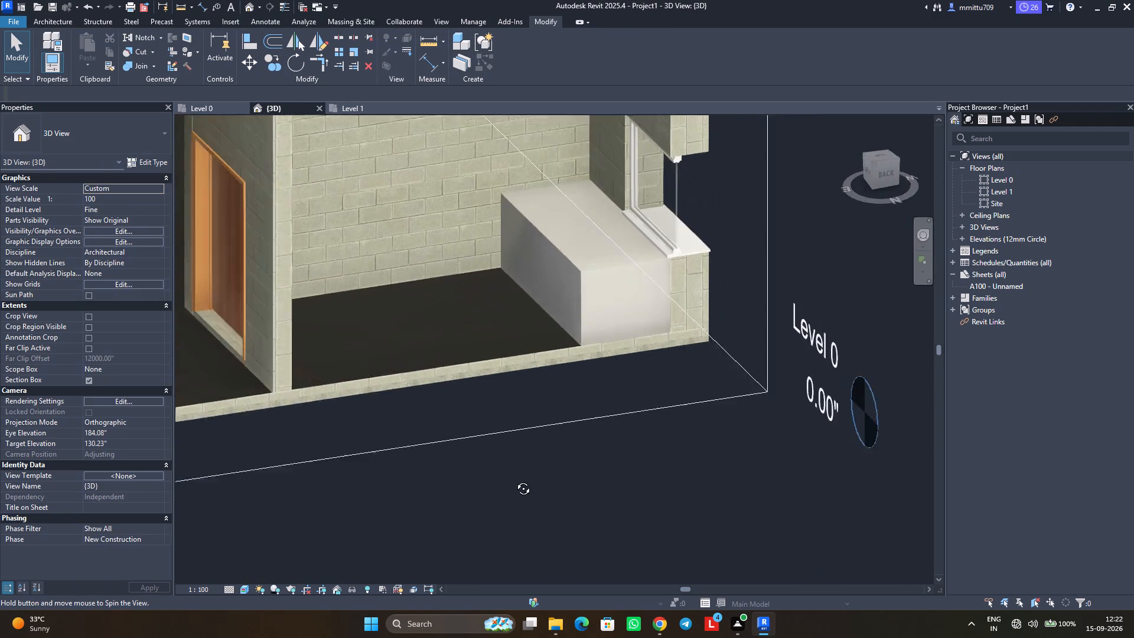
middle_click_drag(514, 480, 425, 450, "shift")
middle_click_drag(498, 434, 395, 399, "shift")
middle_click_drag(462, 390, 438, 396, "shift")
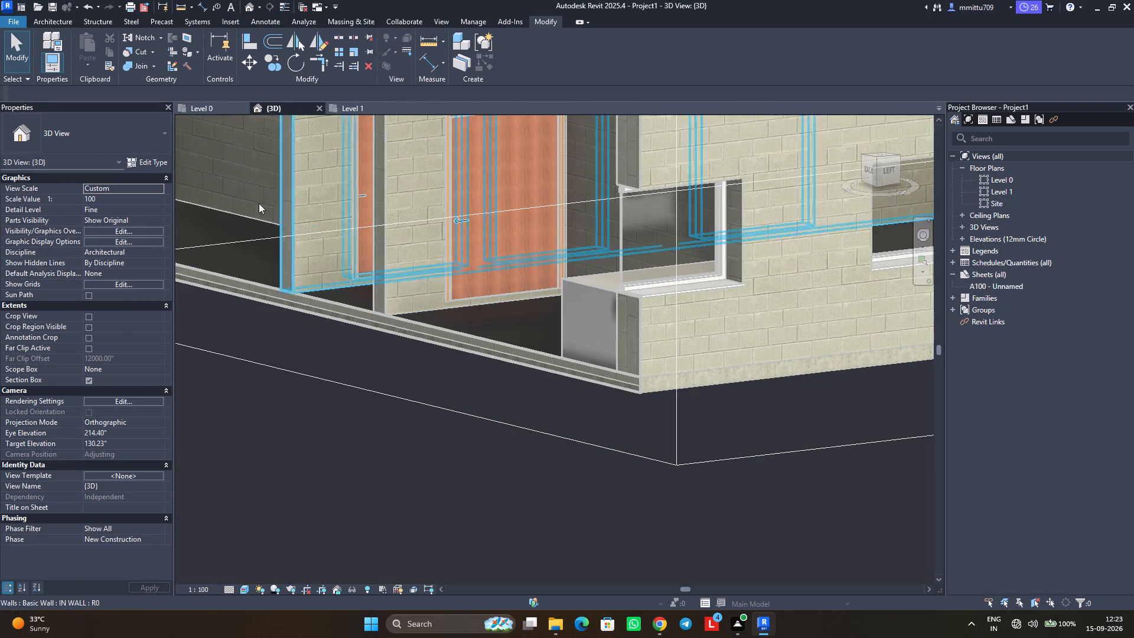
left_click(88, 380)
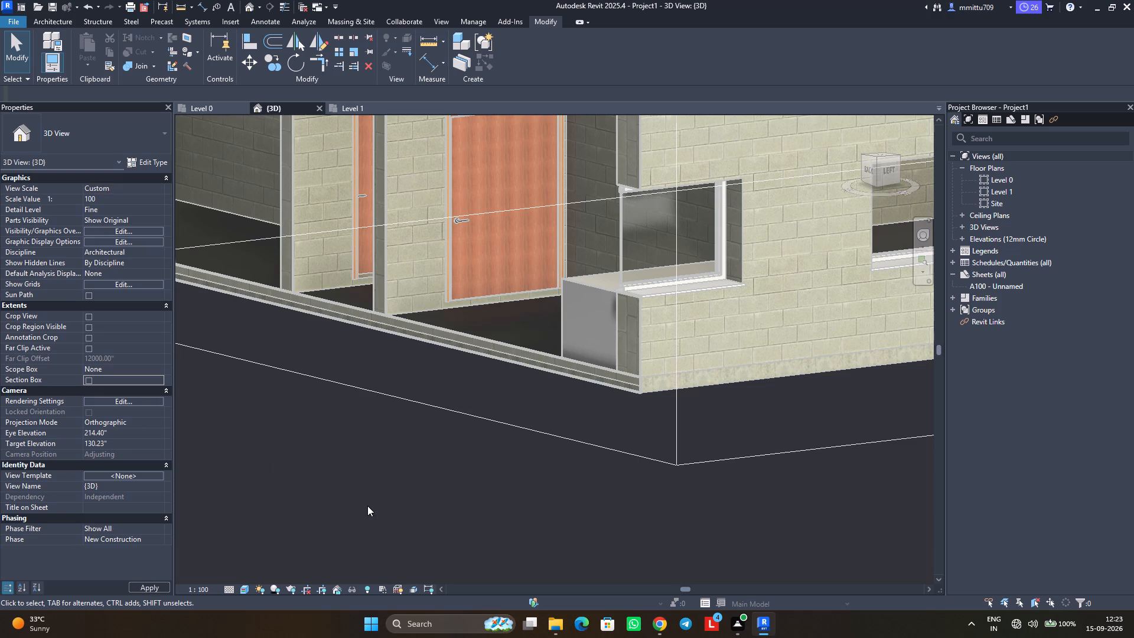
left_click(355, 506)
middle_click_drag(494, 481, 403, 521, "shift")
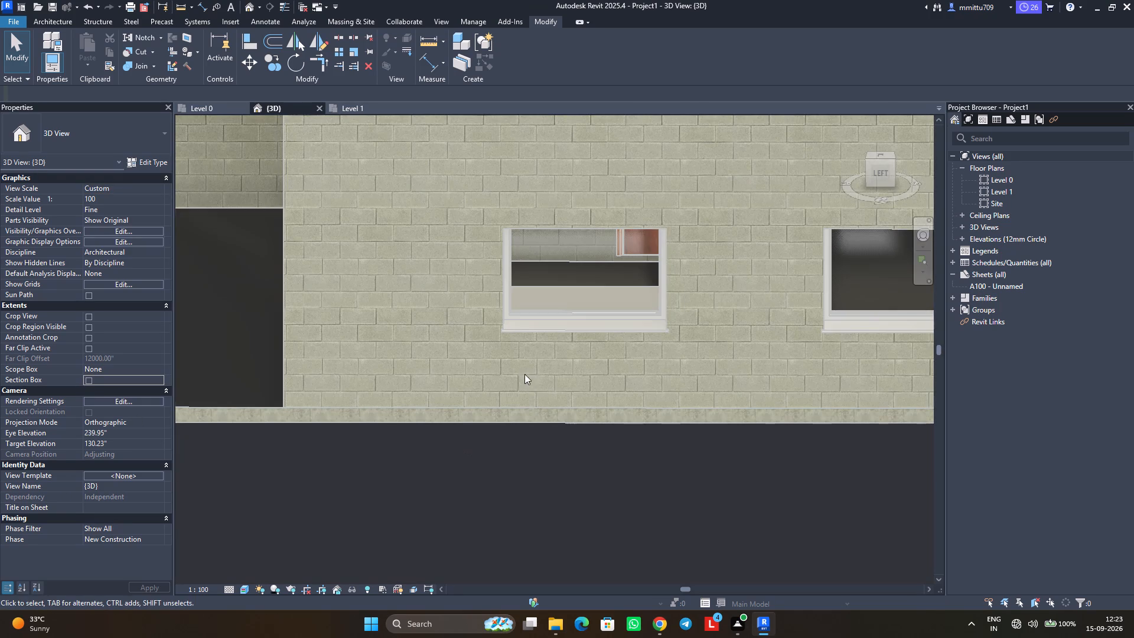
On Level 0, flip the facing of the kitchen window, both hall windows and the parking window along their shared exterior wall.
left_click(211, 107)
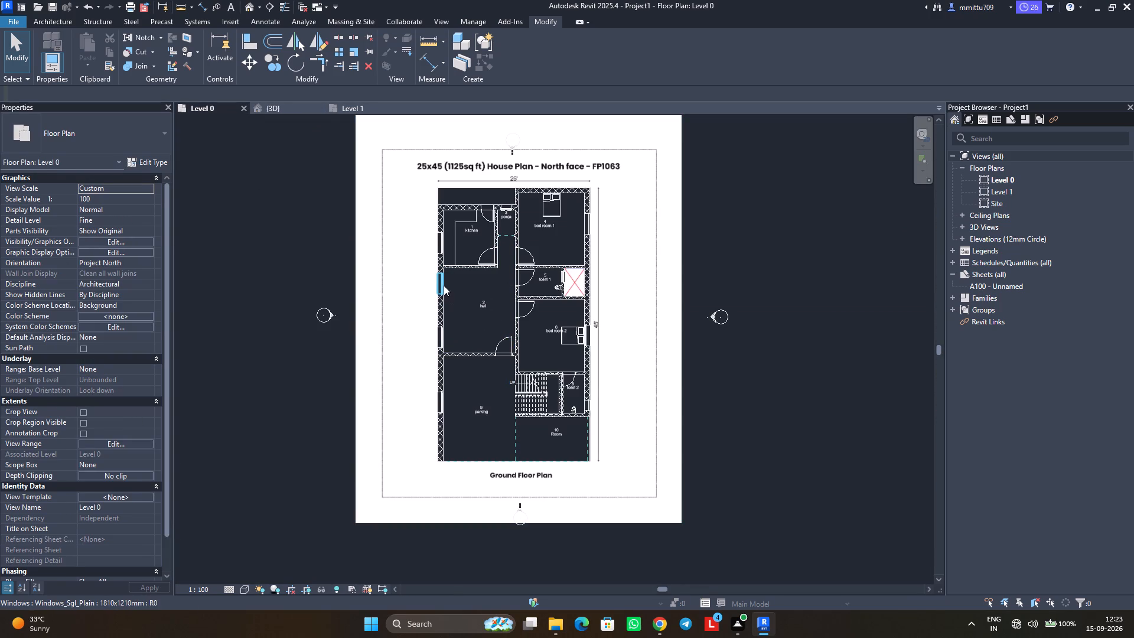
left_click(444, 285)
scroll(436, 320, "up", 5)
scroll(436, 319, "down", 1)
scroll(436, 319, "up", 1)
scroll(436, 319, "down", 1)
scroll(436, 319, "up", 1)
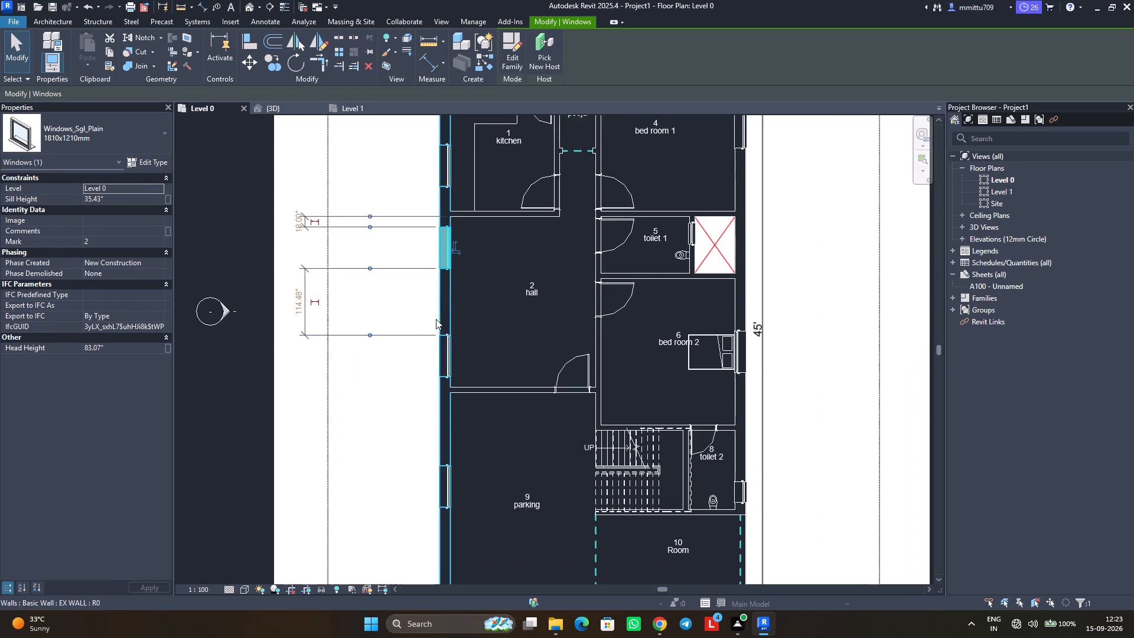
left_click(454, 250)
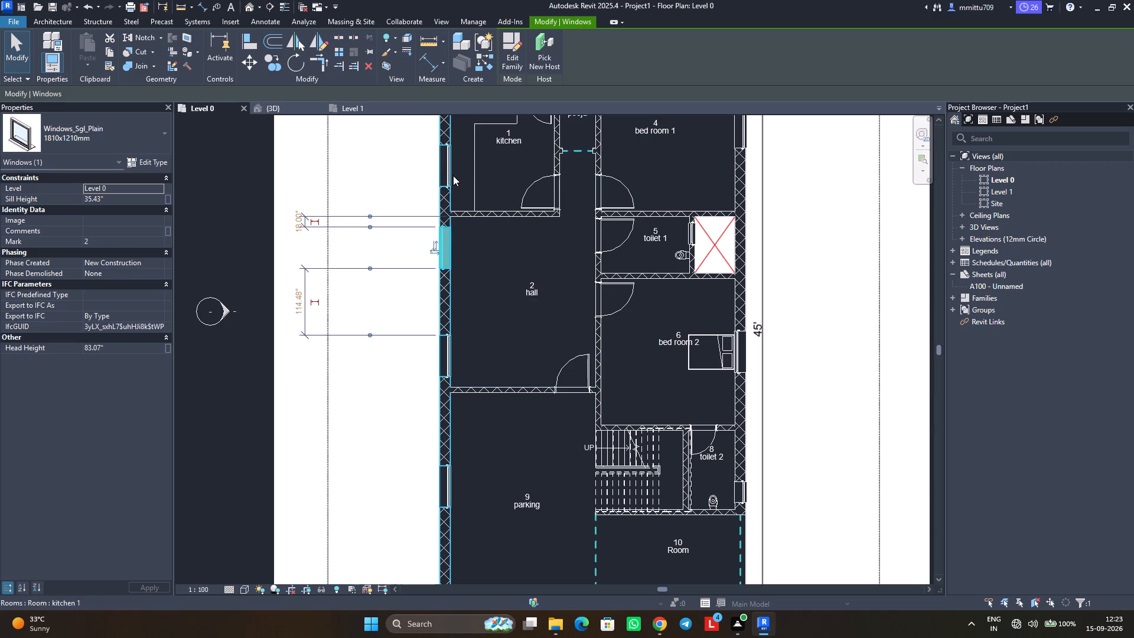
left_click(449, 169)
left_click(457, 170)
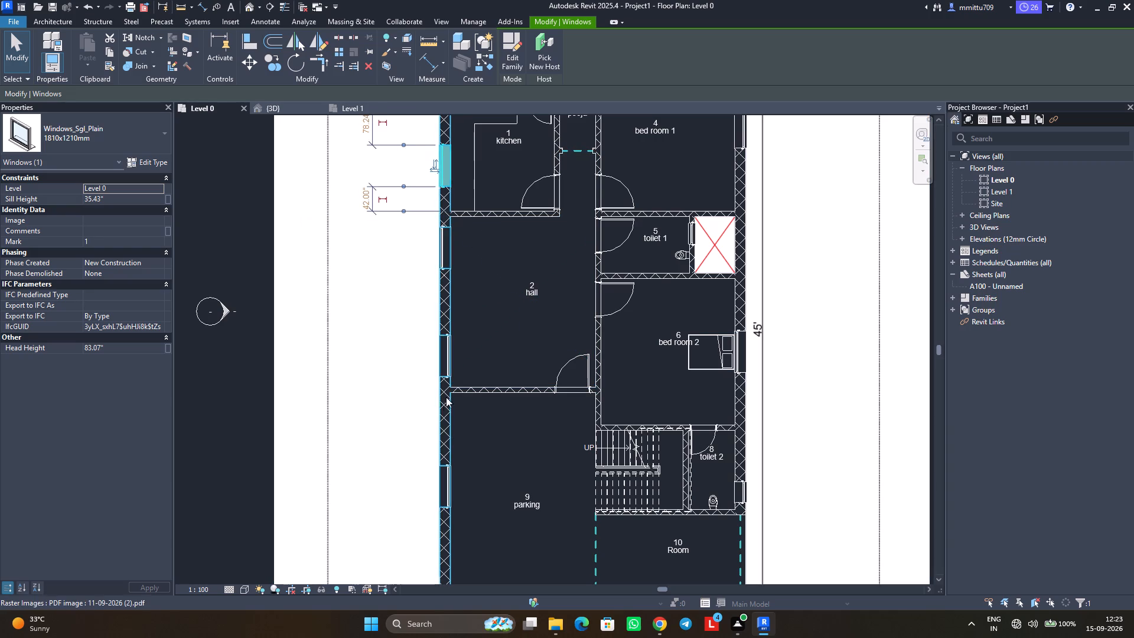
left_click(447, 372)
left_click(457, 359)
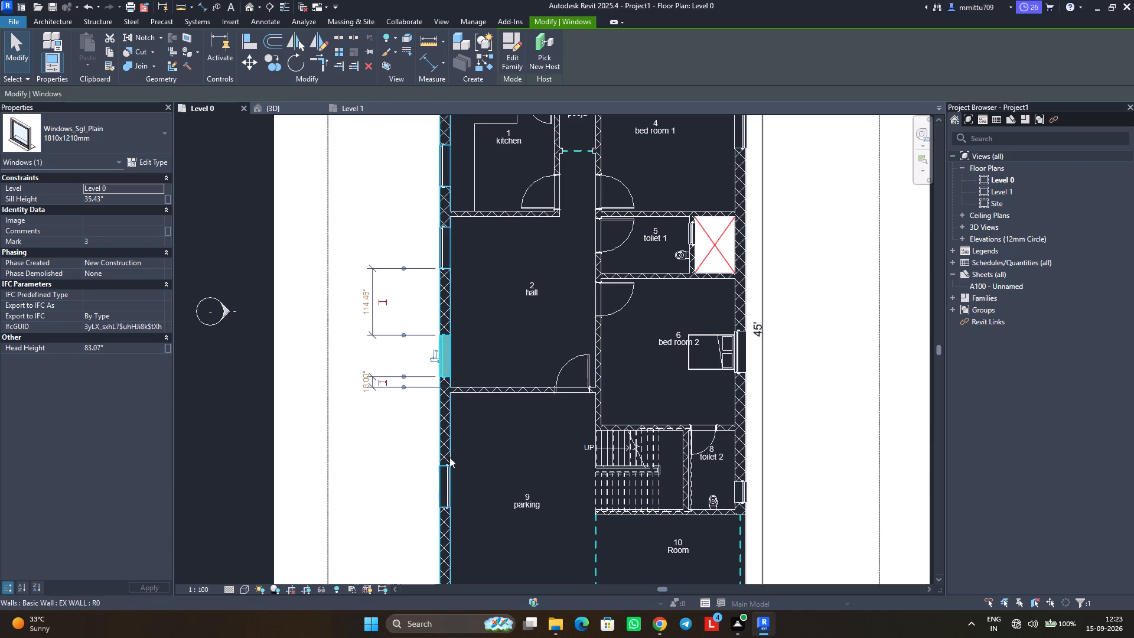
left_click(447, 469)
left_click(455, 491)
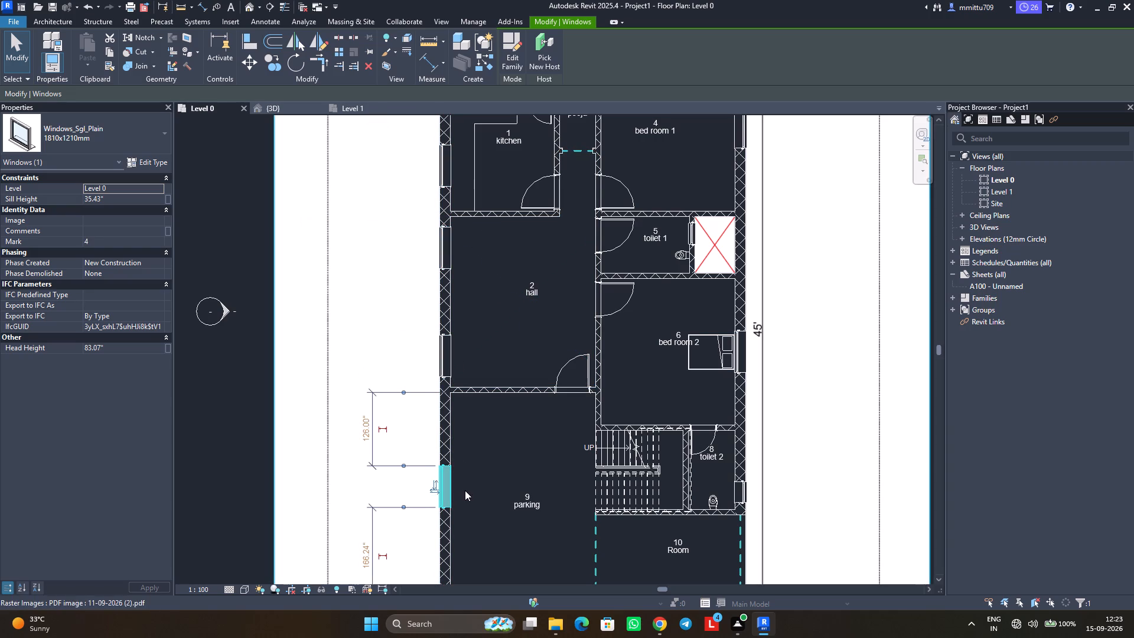
Flip the facing of the bed room 2, pooja and toilet 1 windows on Level 0, and clear the selection.
middle_click_drag(462, 481, 455, 372)
scroll(455, 395, "down", 1)
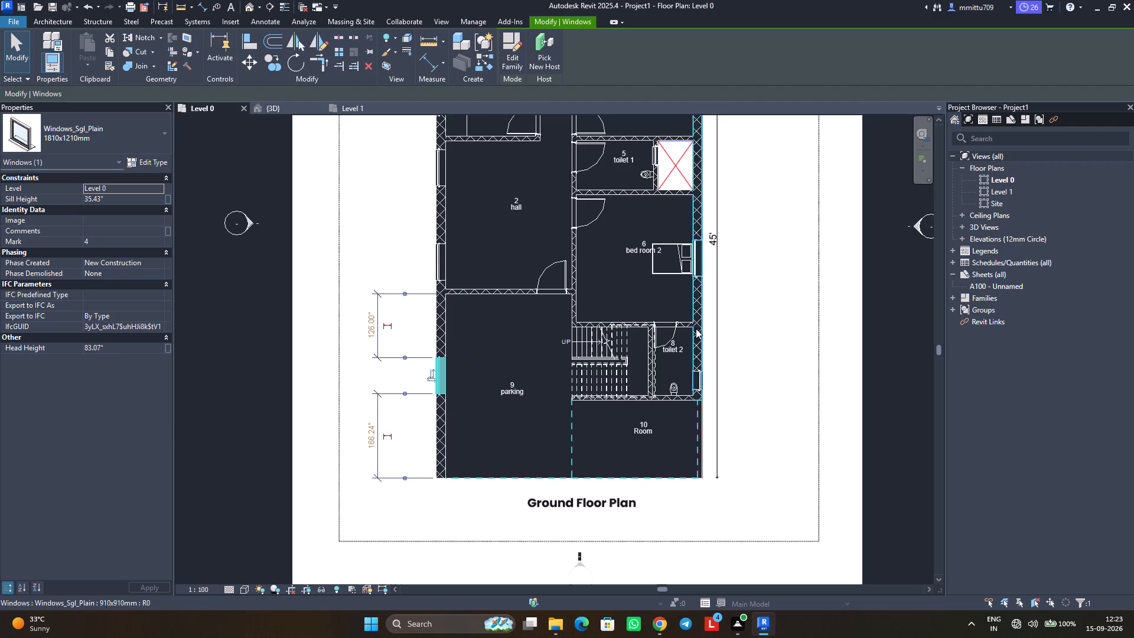
middle_click_drag(693, 311, 685, 410)
left_click(688, 359)
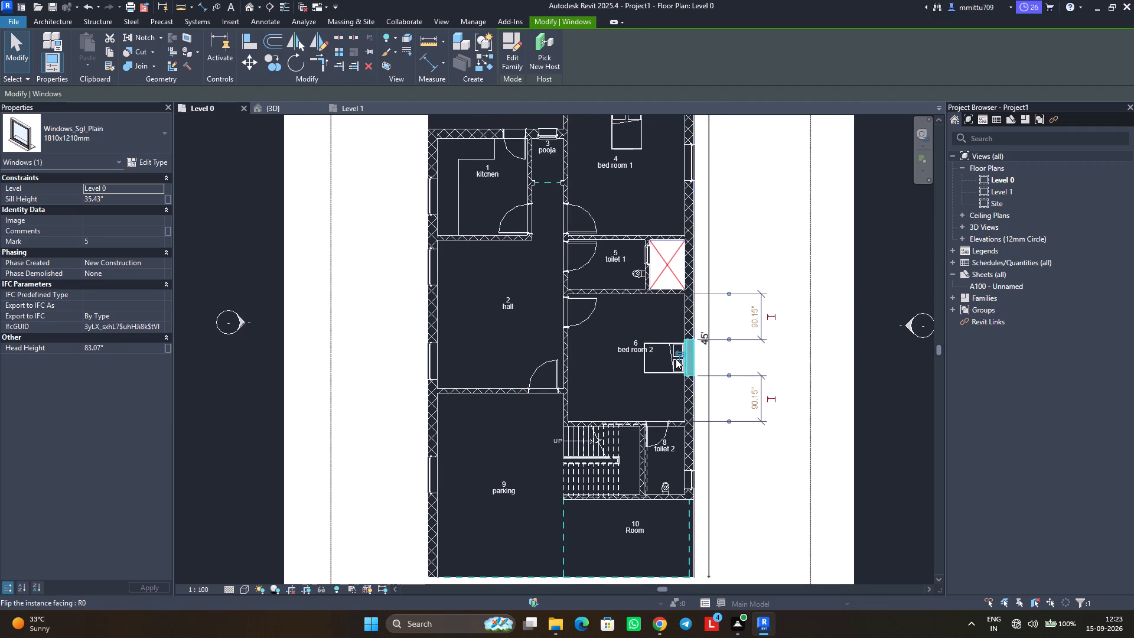
left_click(679, 353)
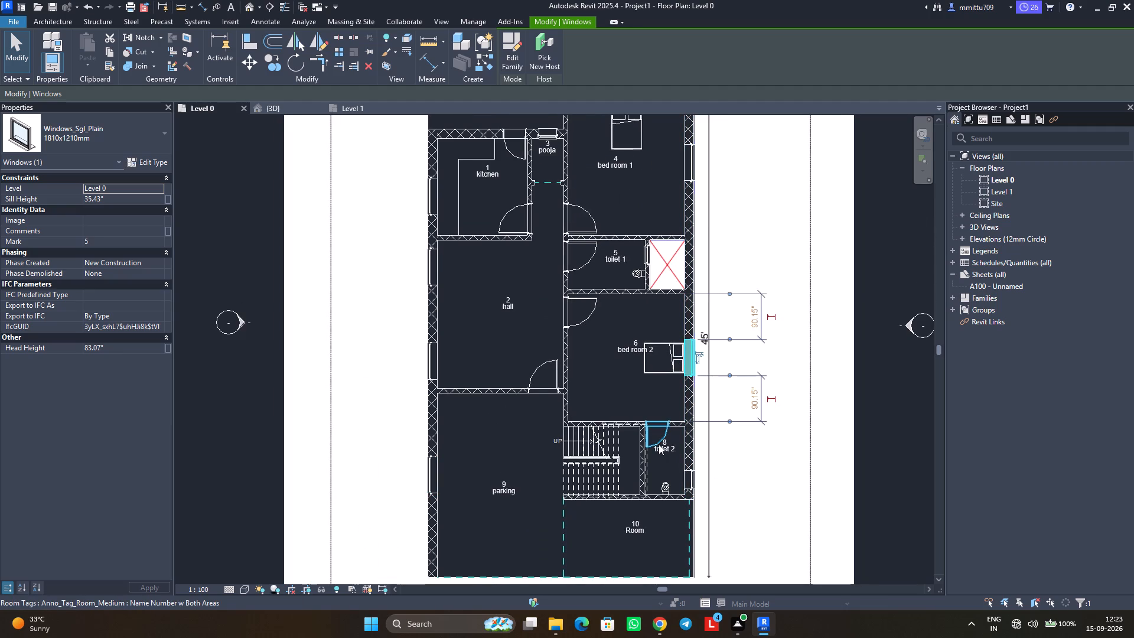
middle_click_drag(669, 388, 666, 489)
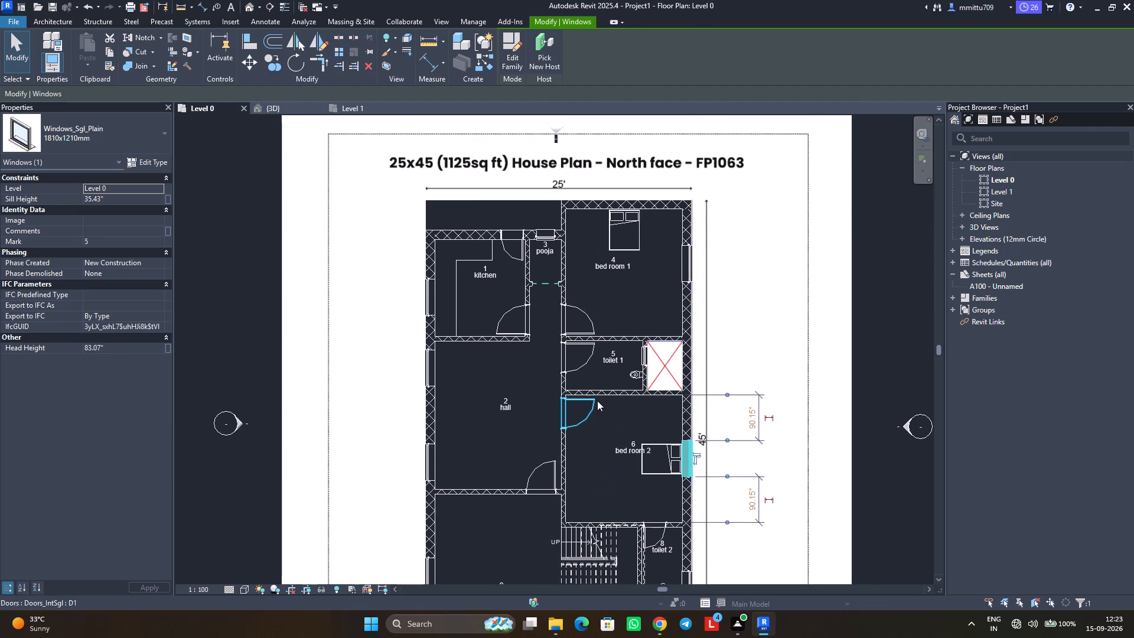
left_click(543, 239)
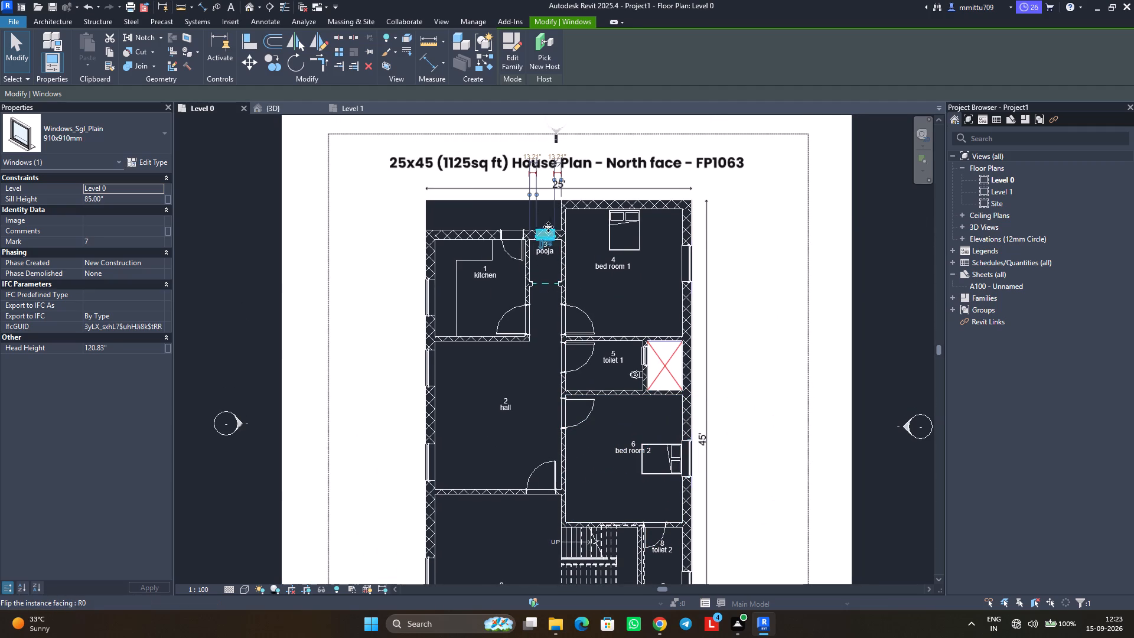
left_click(539, 242)
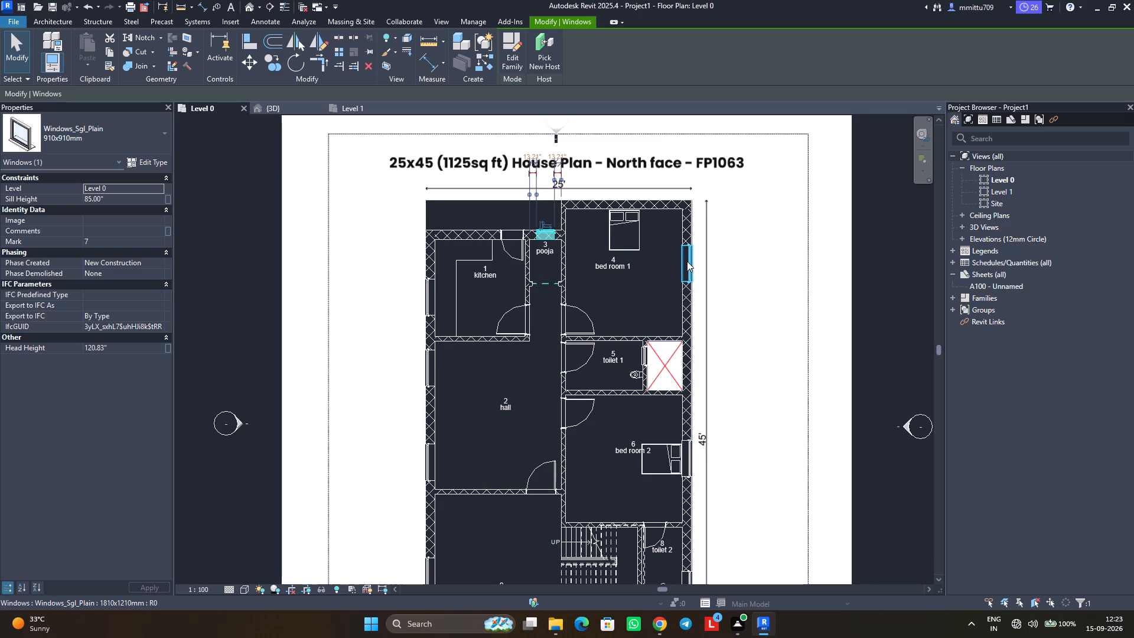
left_click(646, 357)
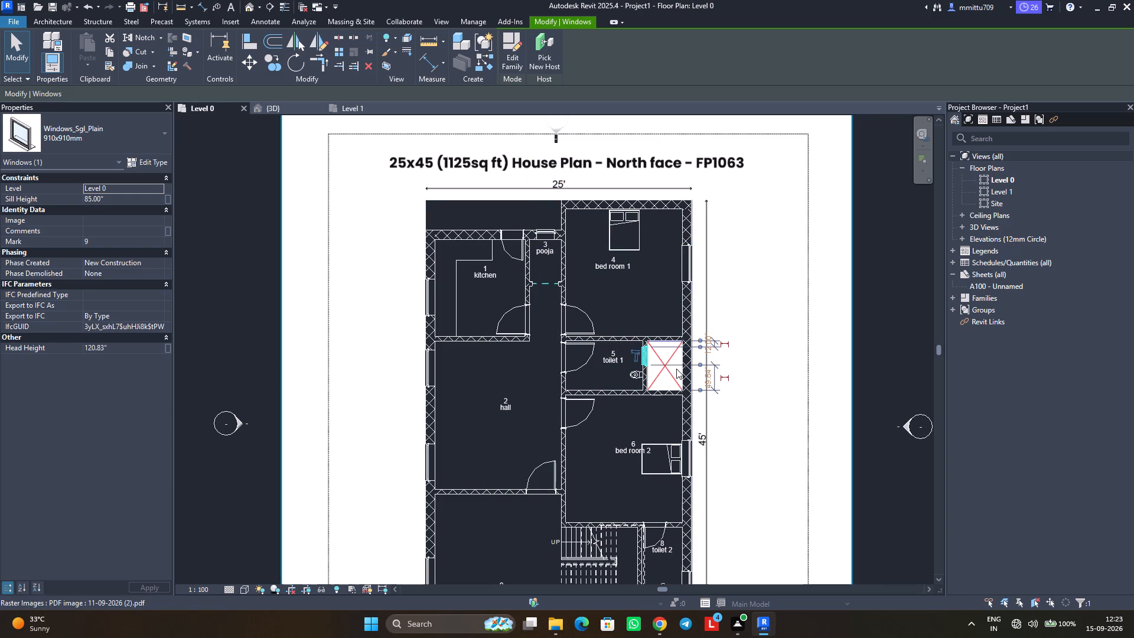
left_click(634, 350)
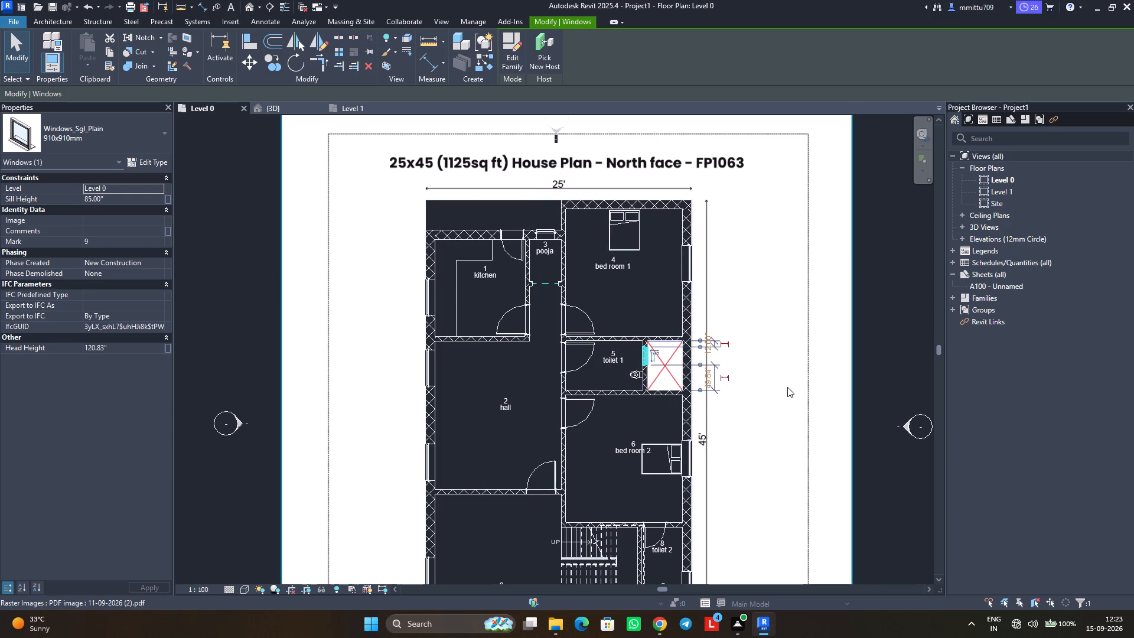
left_click(784, 379)
key("Escape")
key("Escape")
key("Escape")
key("Escape")
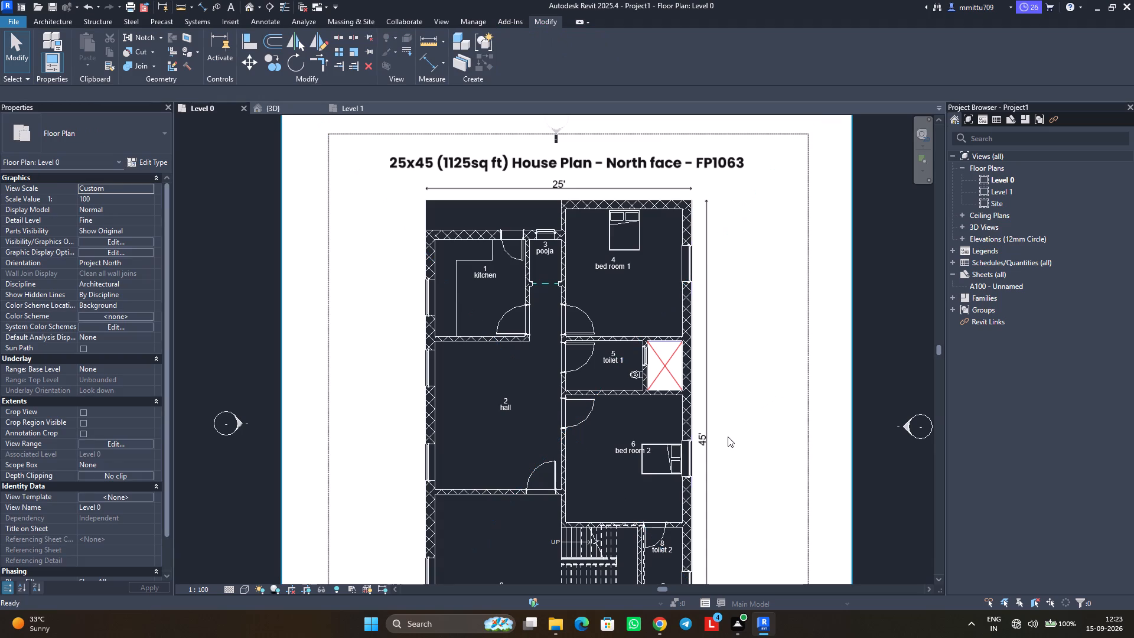
Look over the whole Level 0 plan to check the windows and the remaining rooms.
middle_click_drag(623, 425, 621, 399)
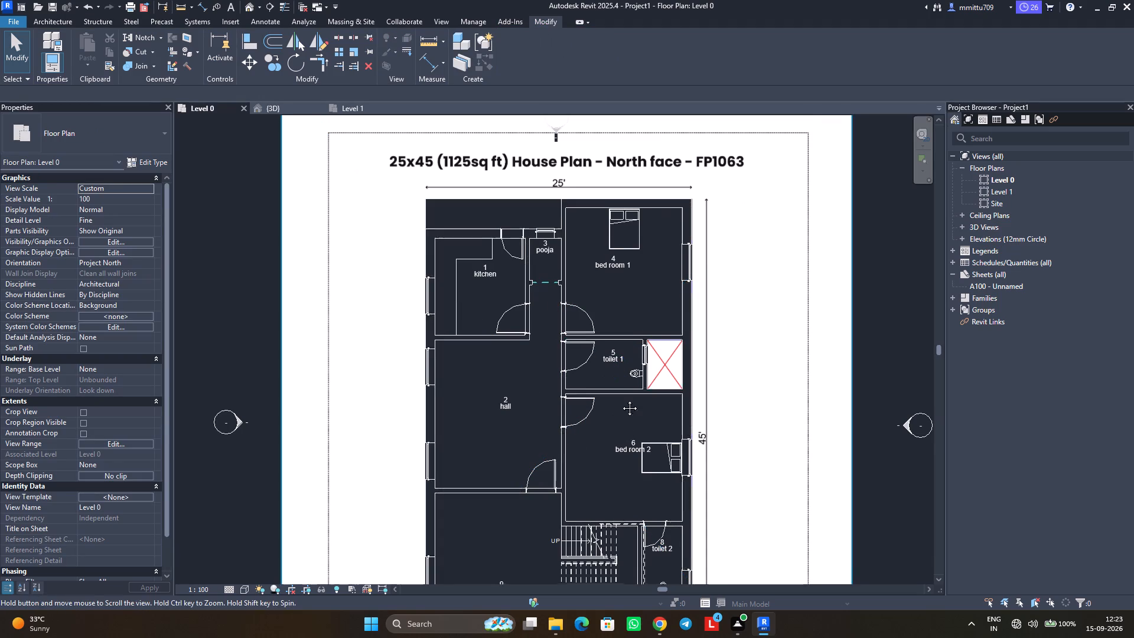
middle_click_drag(621, 399, 617, 360)
middle_click_drag(587, 456, 580, 428)
scroll(586, 455, "down", 1)
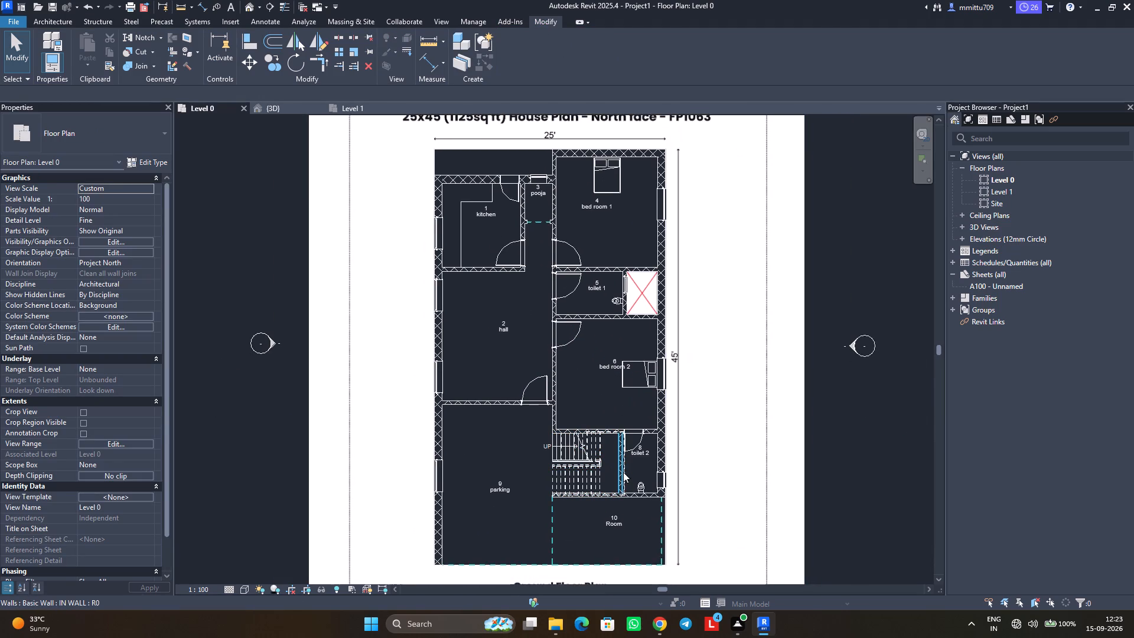
middle_click_drag(631, 493, 612, 421)
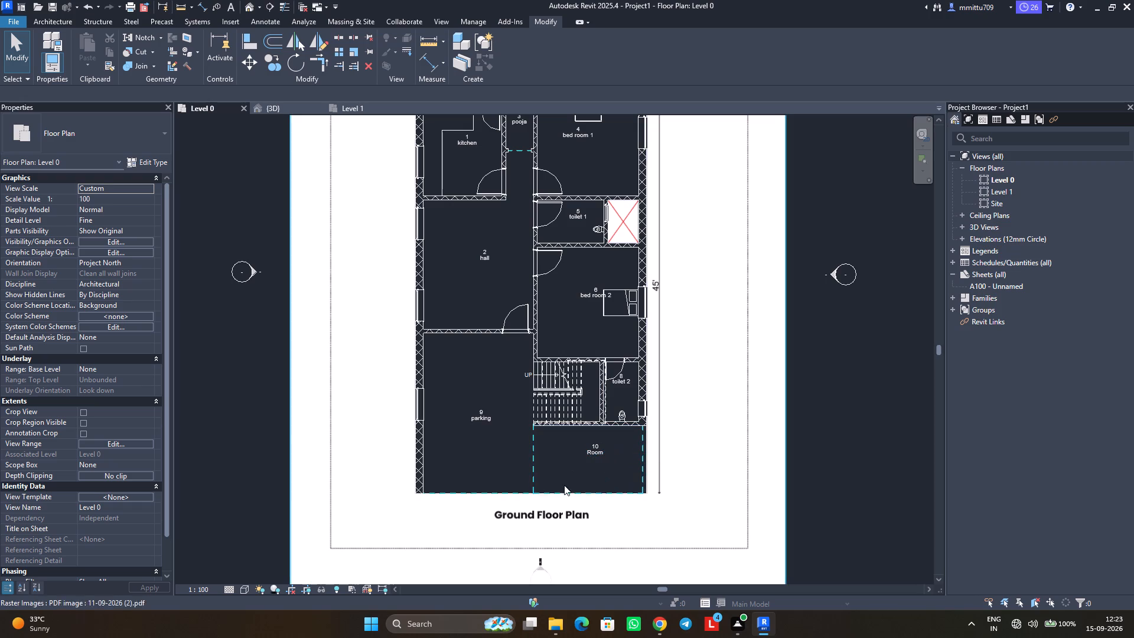
key("Escape")
scroll(510, 471, "down", 1)
scroll(510, 471, "up", 1)
middle_click_drag(510, 463, 510, 500)
scroll(510, 463, "down", 1)
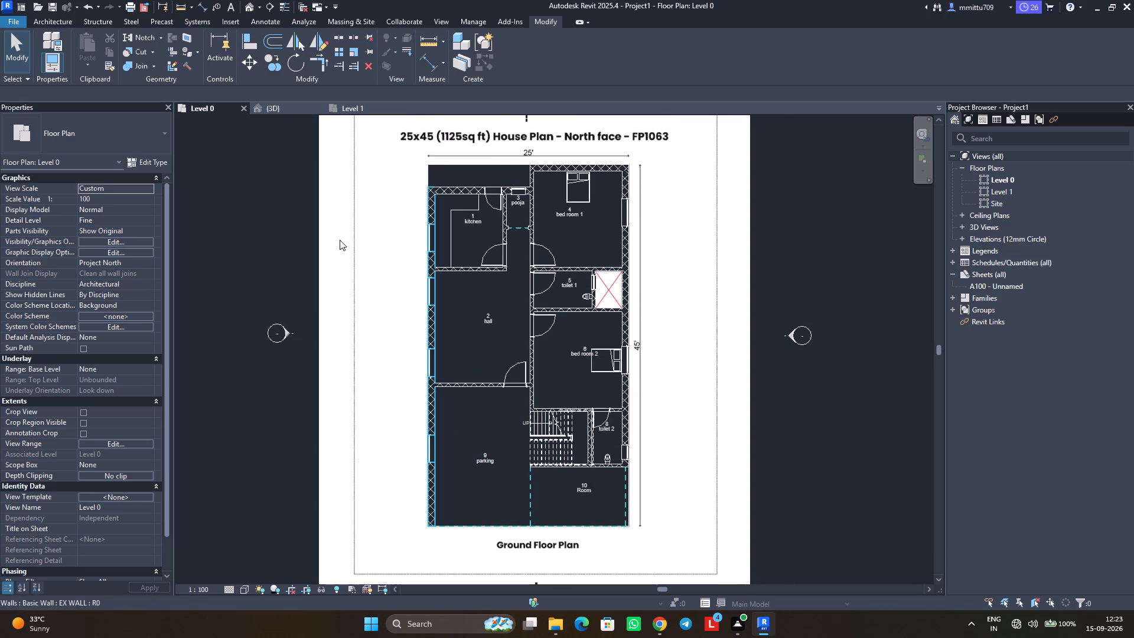
Inspect the house exterior in the 3D view, checking the back wall and the row of flipped windows along the side wall.
left_click(274, 105)
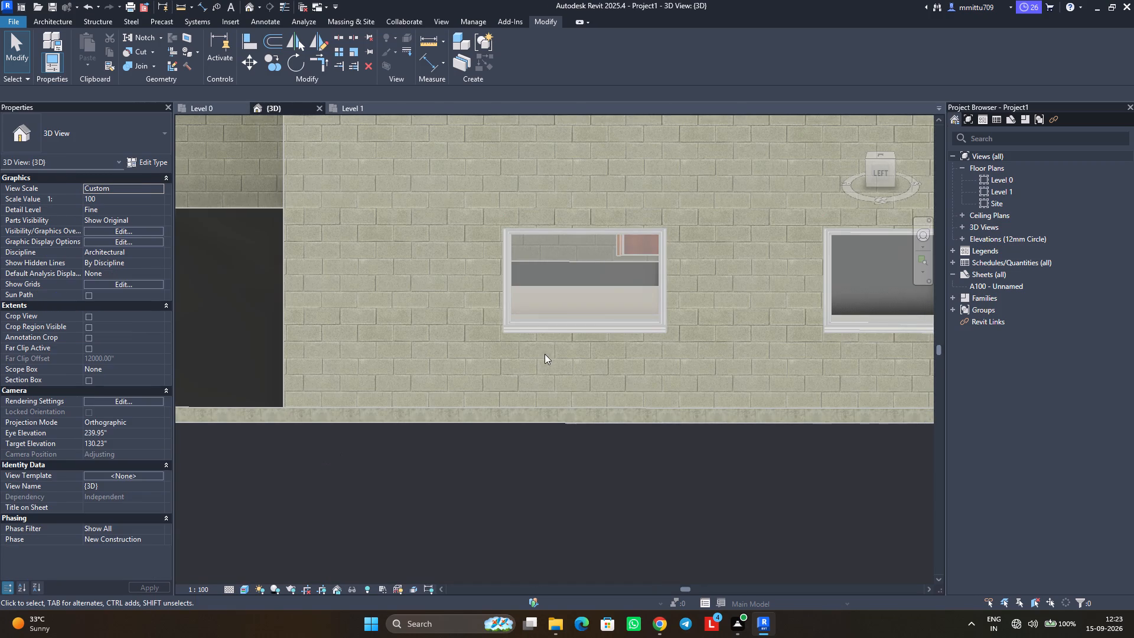
middle_click_drag(432, 433, 644, 413, "shift")
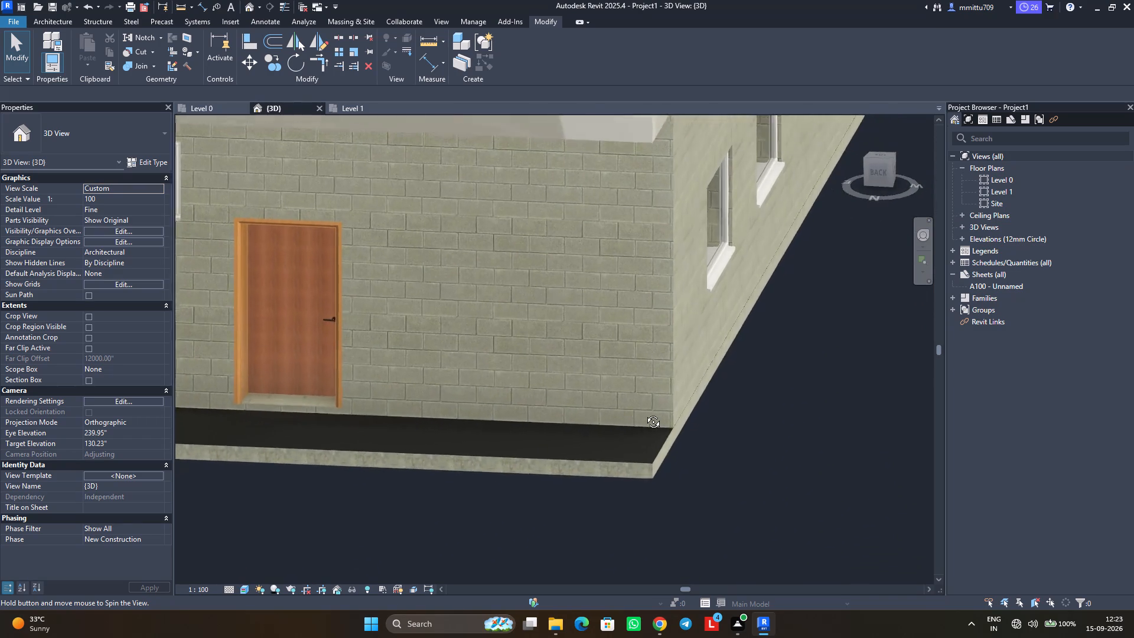
middle_click_drag(644, 413, 585, 395, "shift")
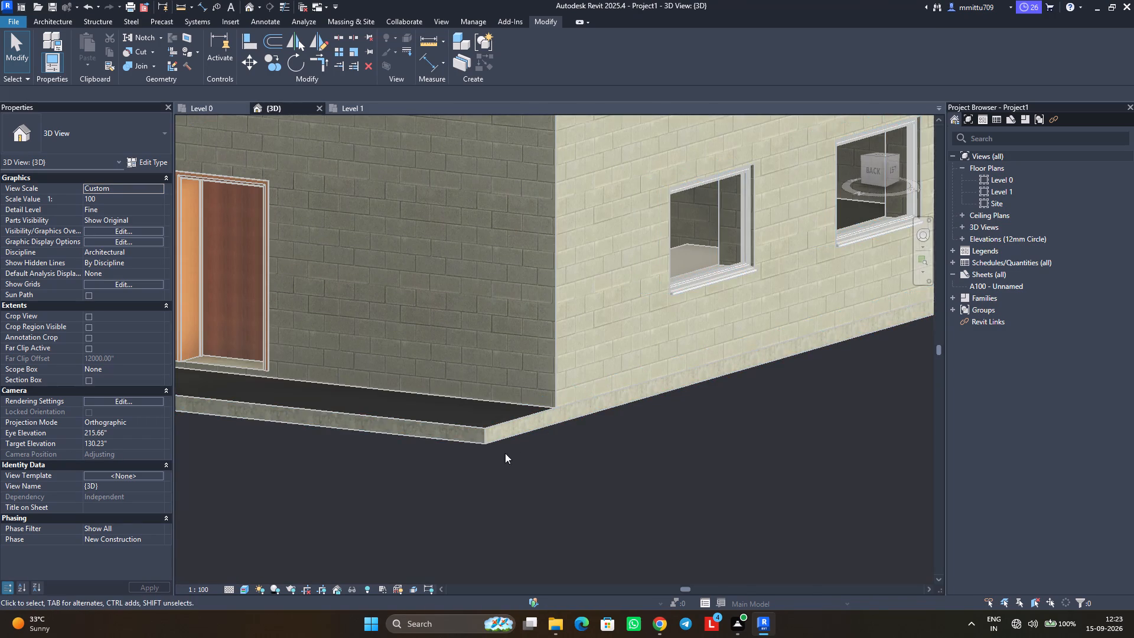
middle_click_drag(499, 463, 580, 433, "shift")
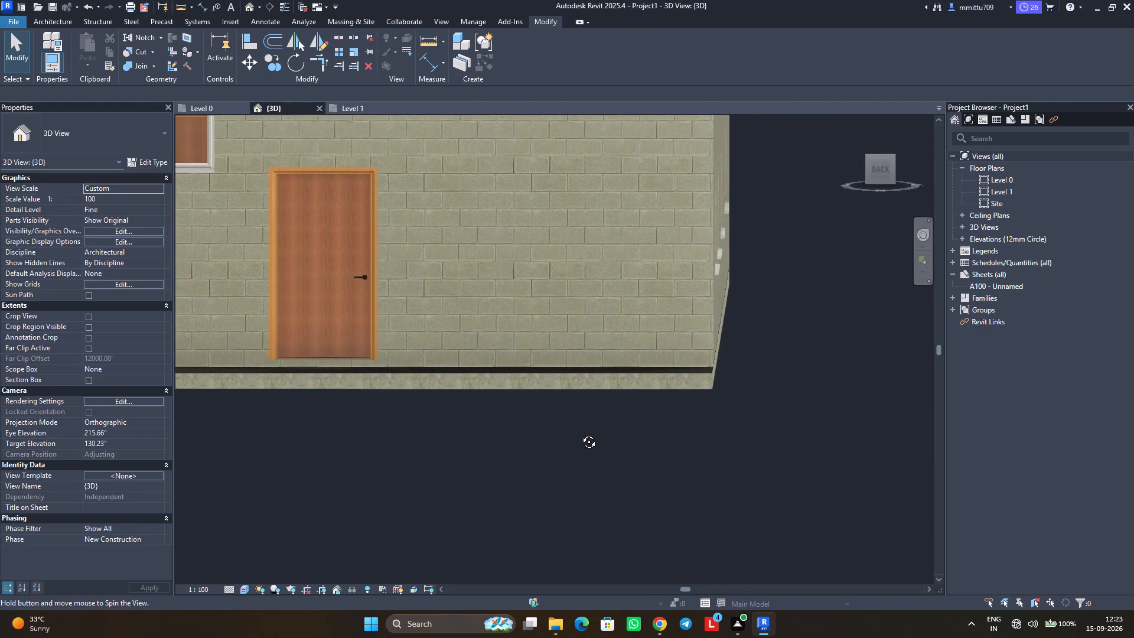
middle_click_drag(580, 433, 581, 440, "shift")
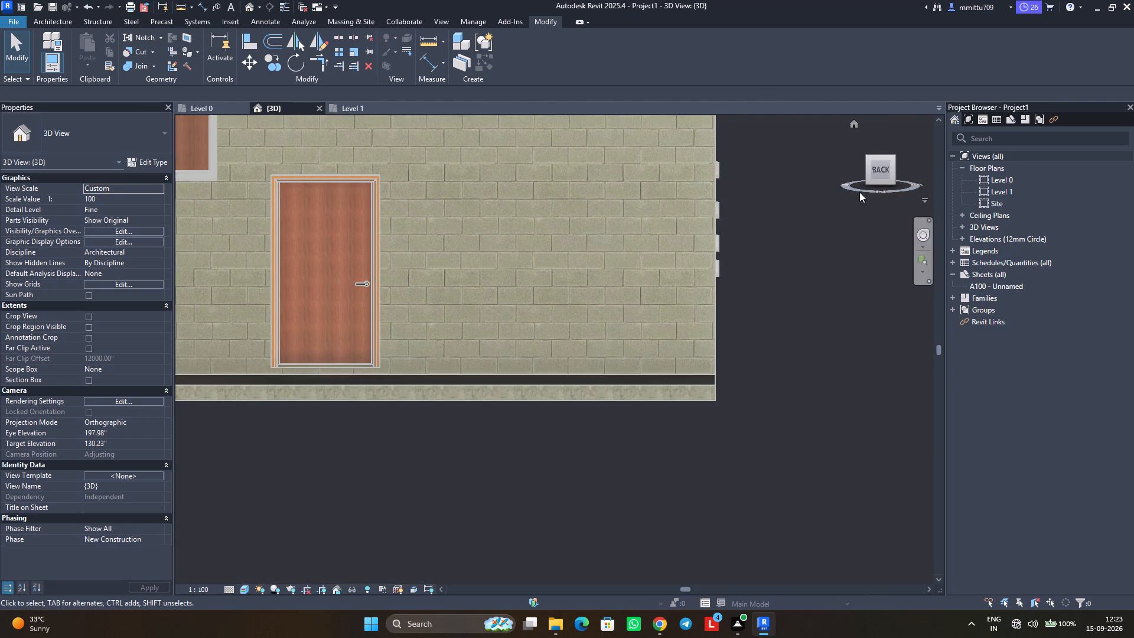
left_click(875, 174)
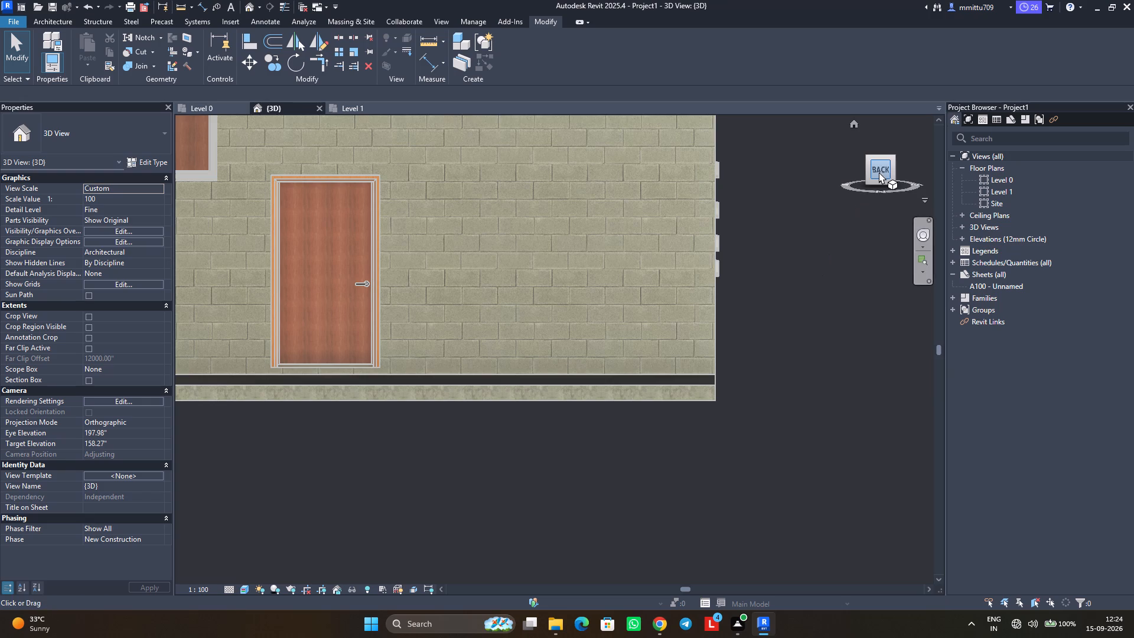
left_click(879, 171)
scroll(621, 346, "down", 1)
scroll(621, 346, "up", 3)
scroll(621, 346, "down", 1)
scroll(621, 346, "up", 1)
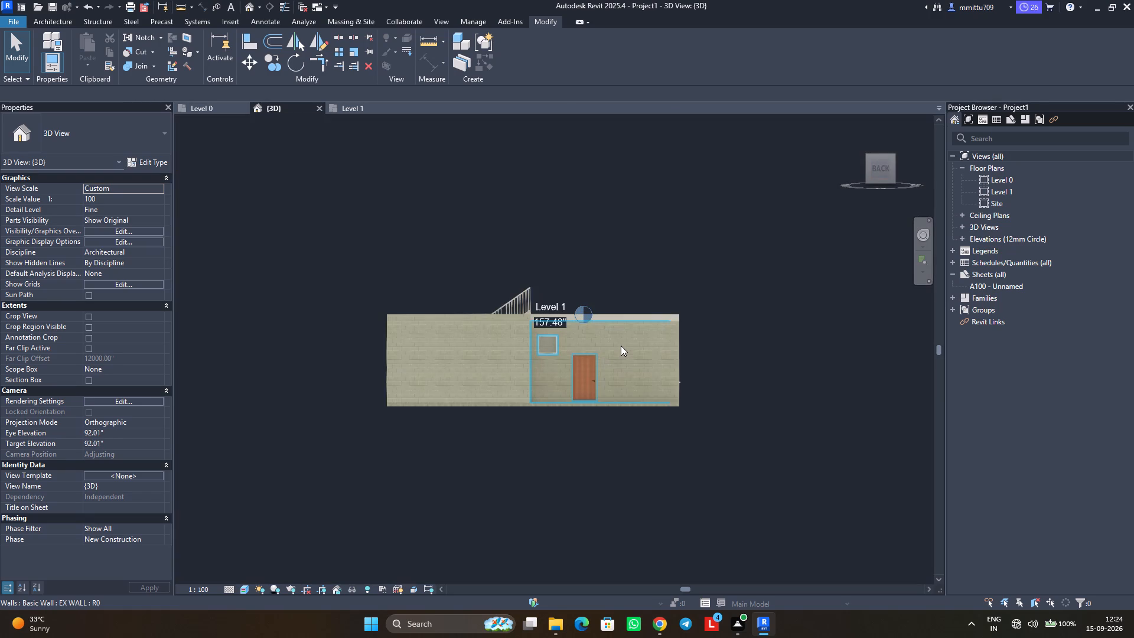
scroll(621, 346, "up", 5)
scroll(621, 346, "down", 1)
scroll(621, 346, "up", 2)
middle_click_drag(709, 427, 657, 455)
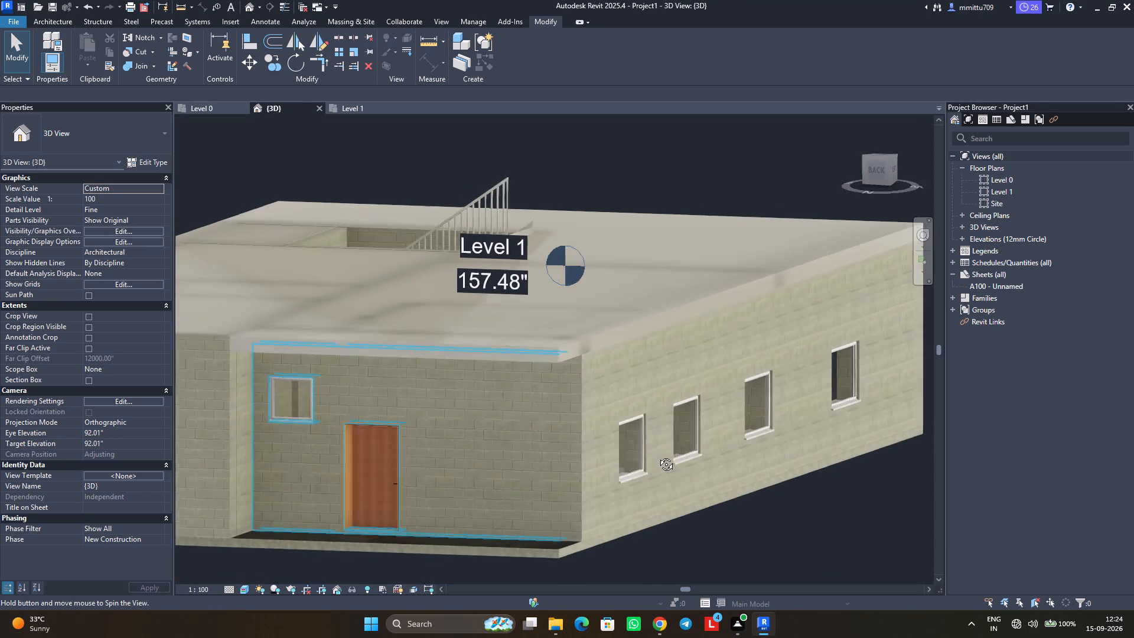
middle_click_drag(657, 455, 647, 459)
middle_click_drag(664, 516, 617, 468, "shift")
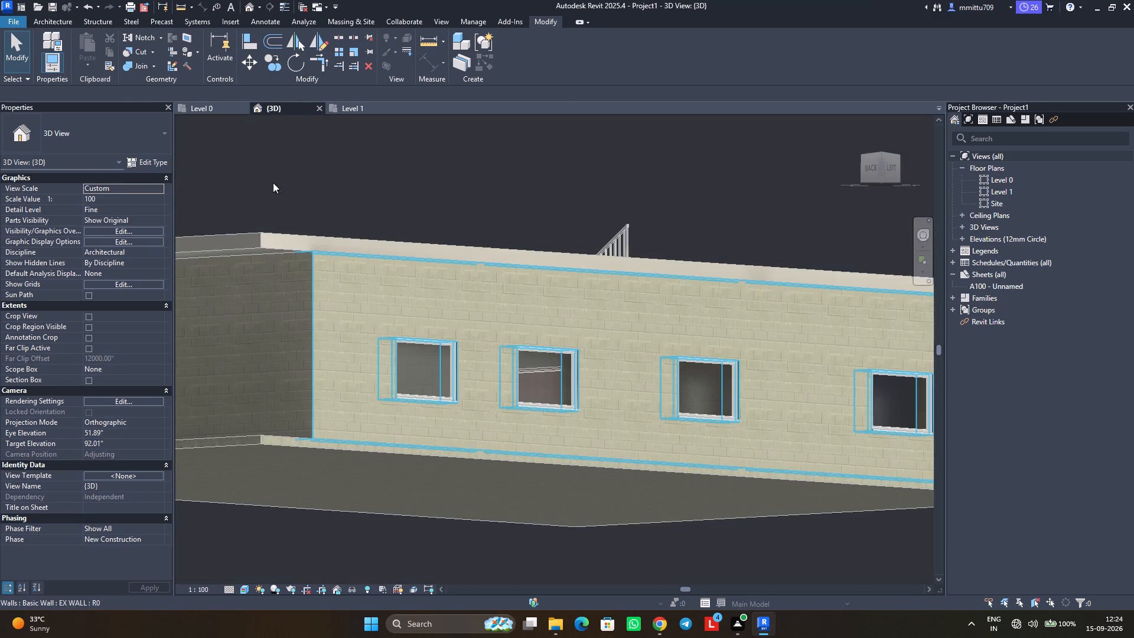
On Level 0, bring the PDF plan image to the foreground draw layer, over the model.
left_click(210, 103)
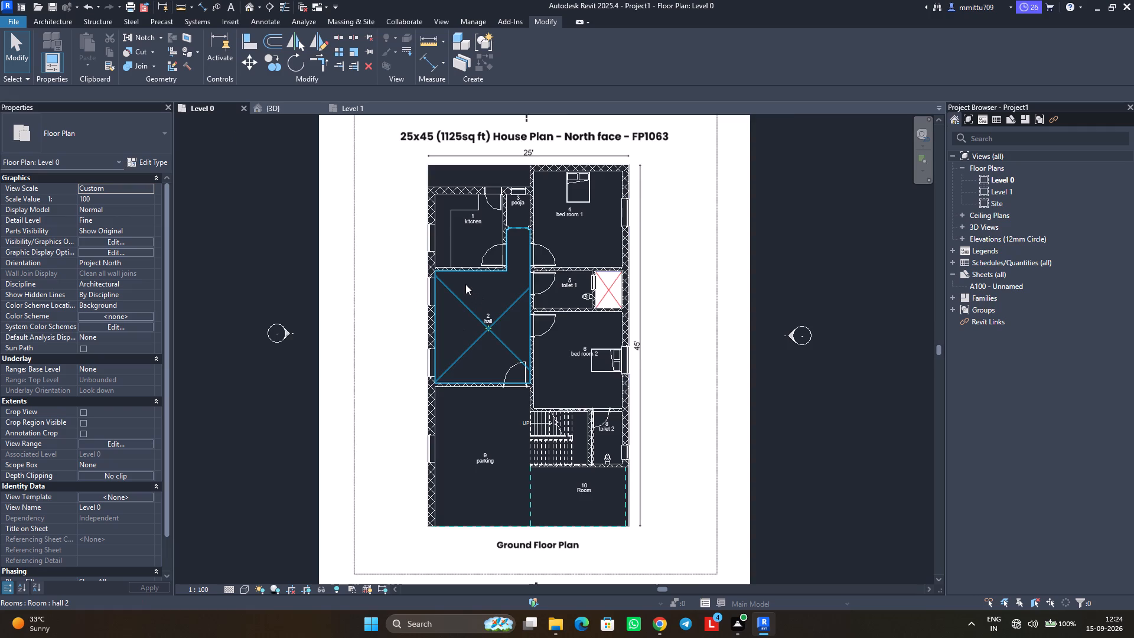
scroll(465, 283, "up", 2)
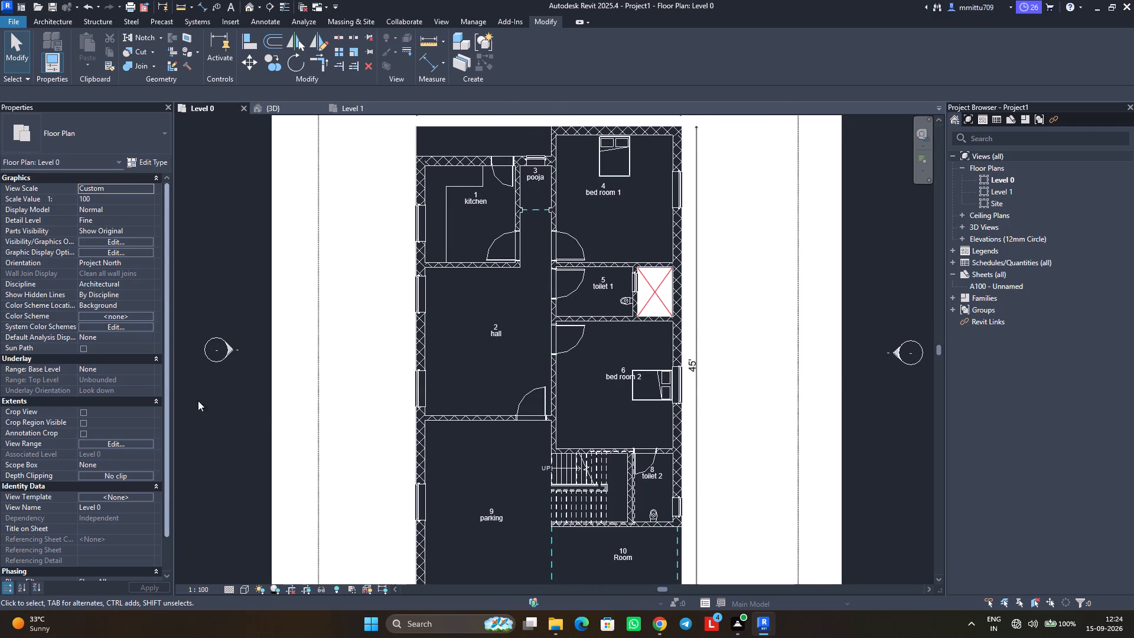
left_click(278, 409)
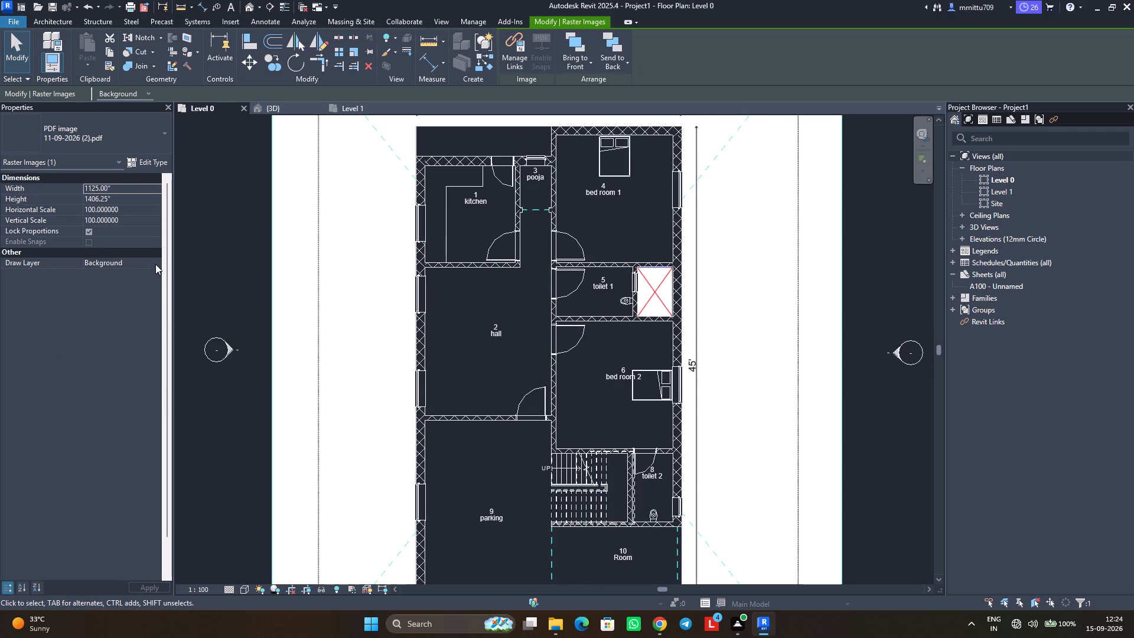
left_click(156, 263)
left_click(139, 279)
left_click(204, 263)
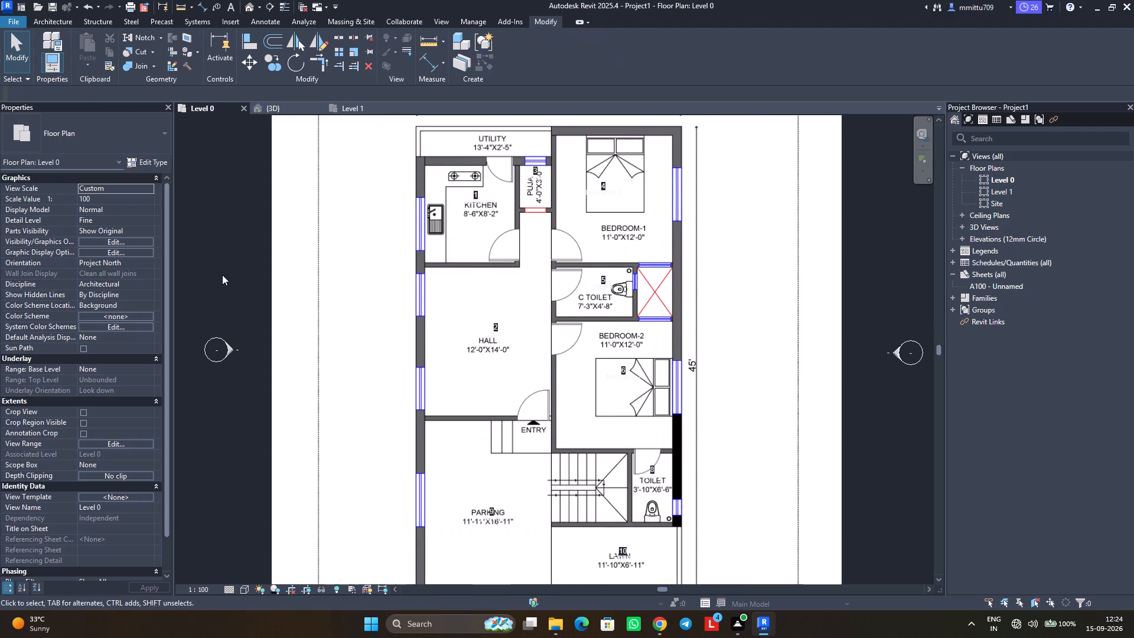
Examine the PDF plan's rooms, fixtures and entry steps on Level 0, comparing it with the 3D model for missing elements.
middle_click_drag(425, 256, 426, 287)
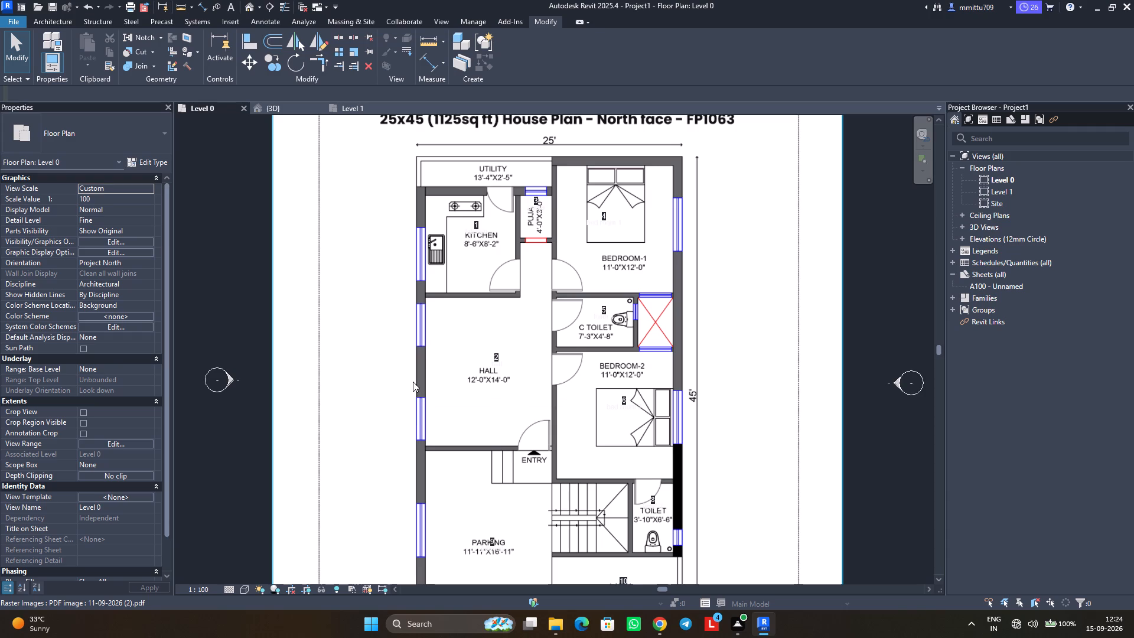
middle_click_drag(444, 421, 431, 366)
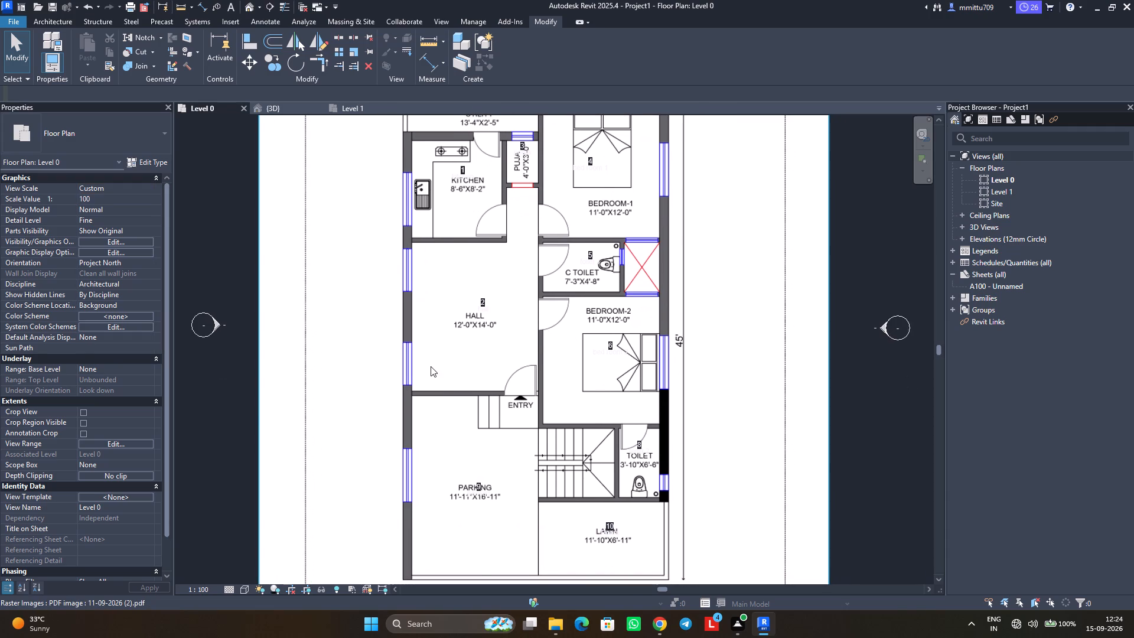
scroll(431, 366, "up", 1)
scroll(431, 366, "down", 2)
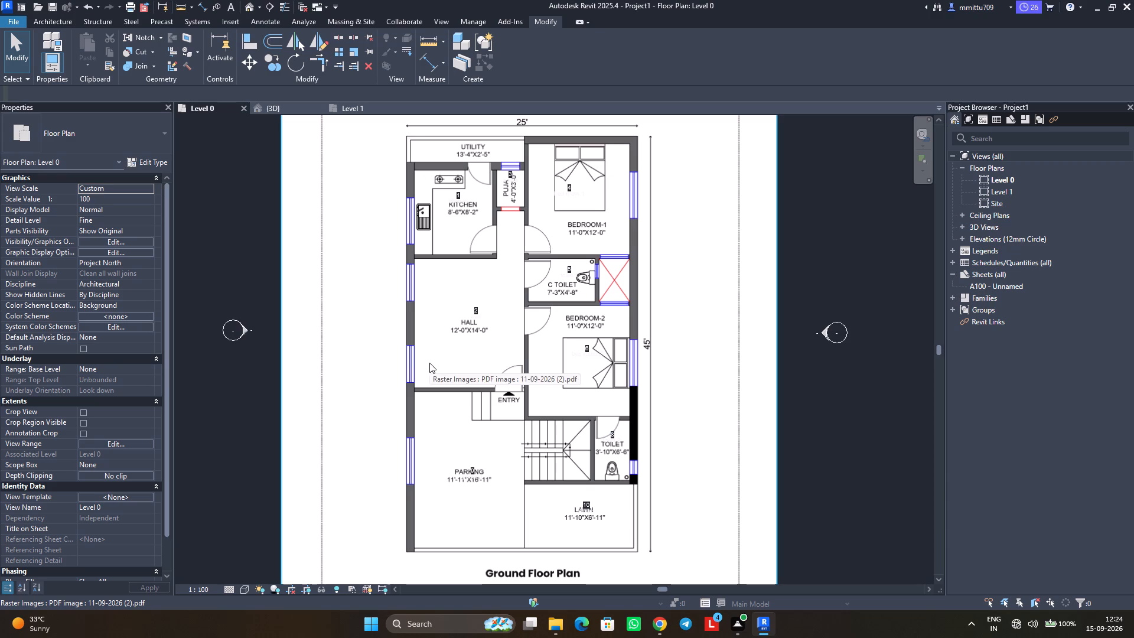
scroll(500, 369, "down", 1)
middle_click_drag(501, 370, 502, 391)
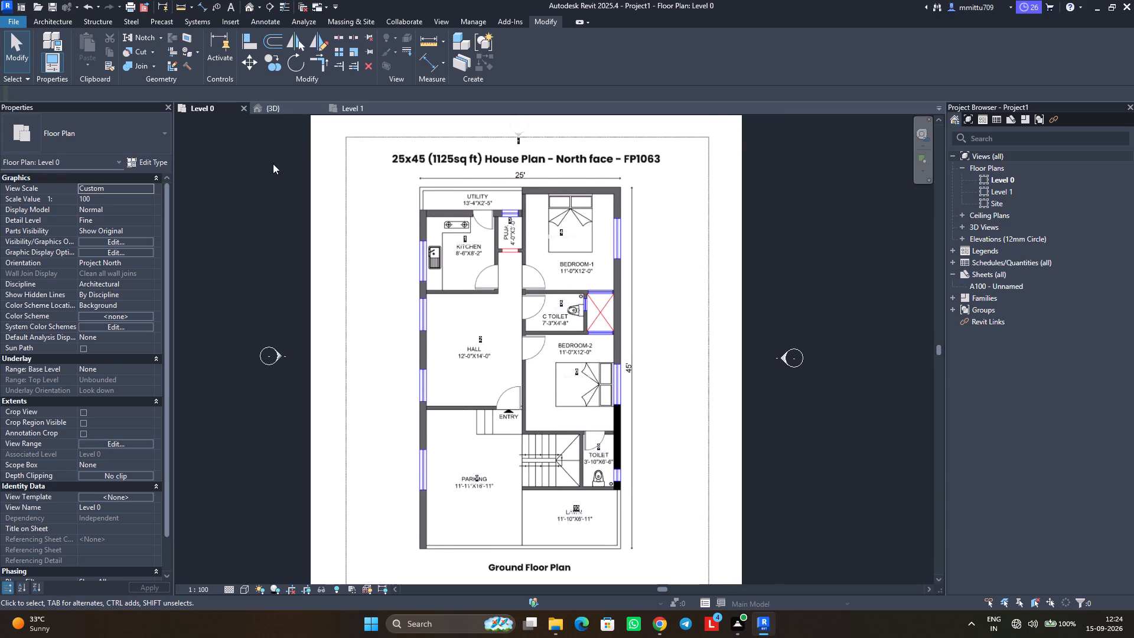
left_click(289, 108)
left_click(218, 110)
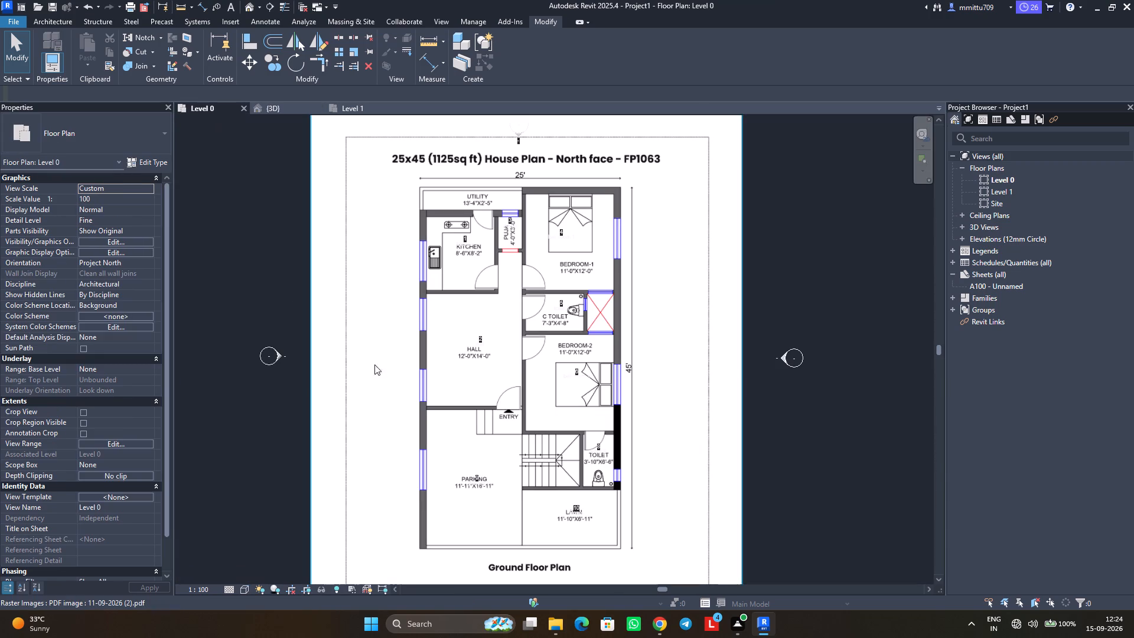
left_click(288, 105)
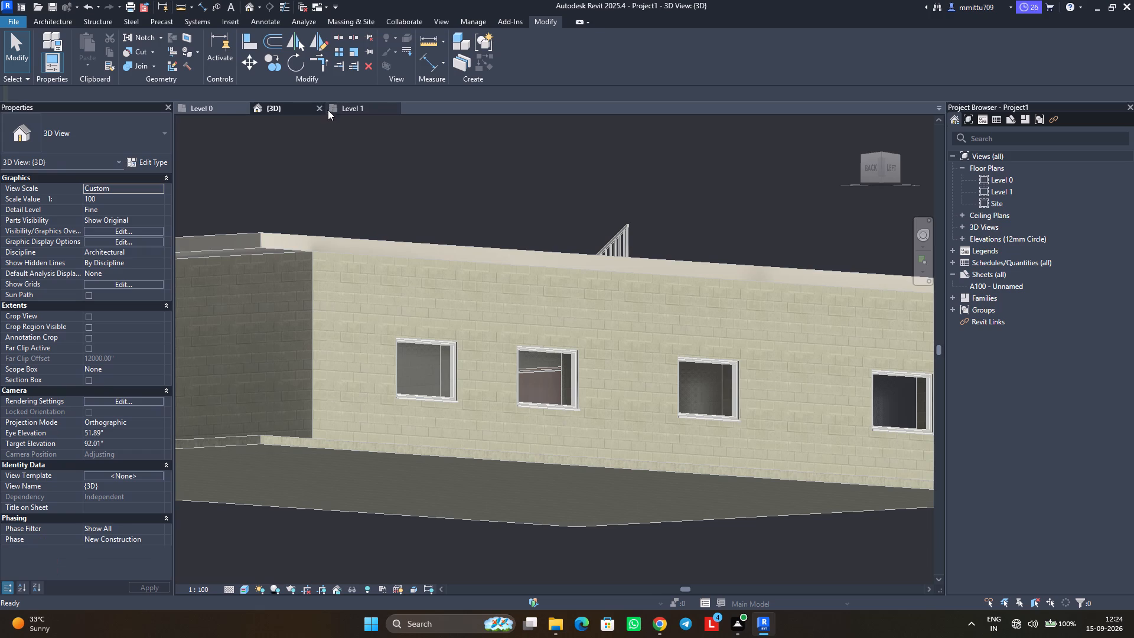
left_click(212, 104)
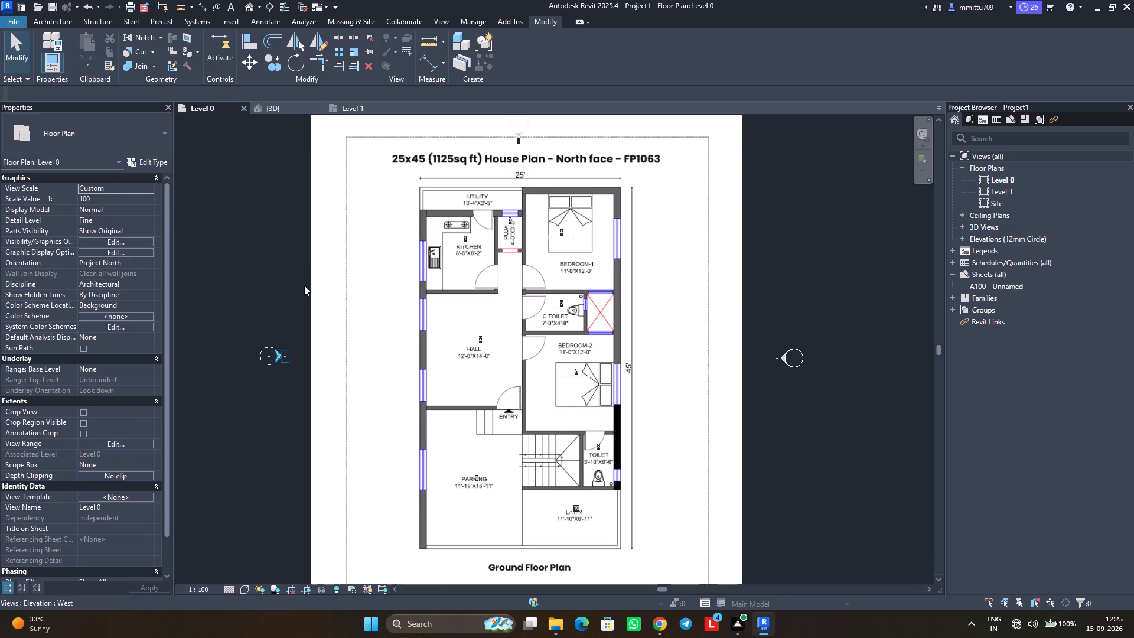
left_click(307, 282)
key("Escape")
key("Escape")
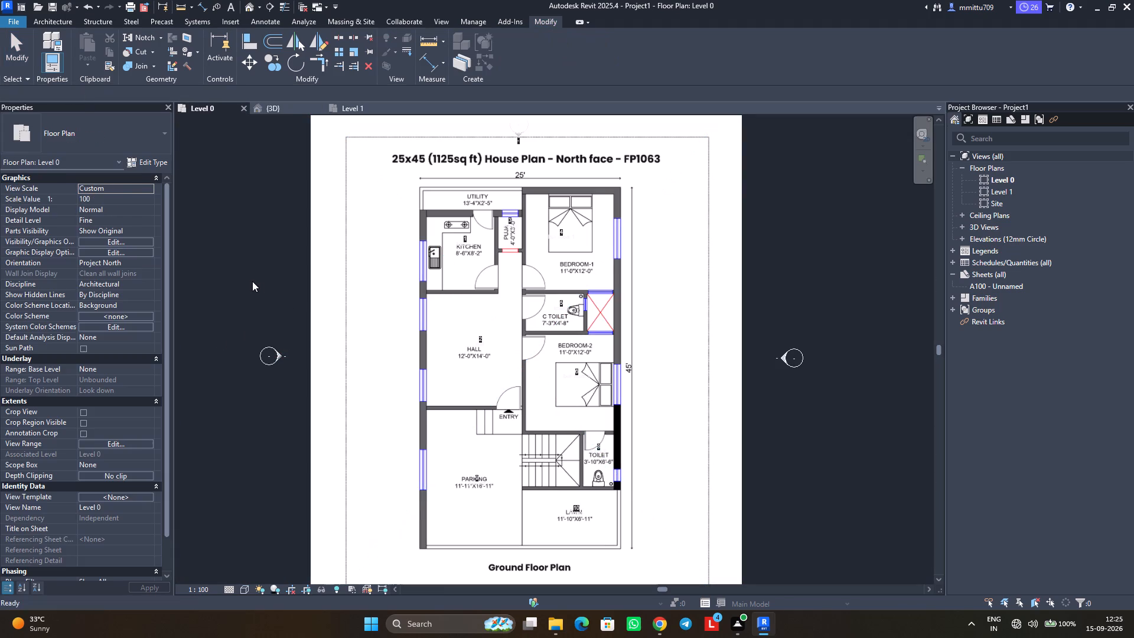
Remove the linked PDF 11-09-2026 (2).pdf from the model, including its placed instance on Level 0.
left_click(227, 23)
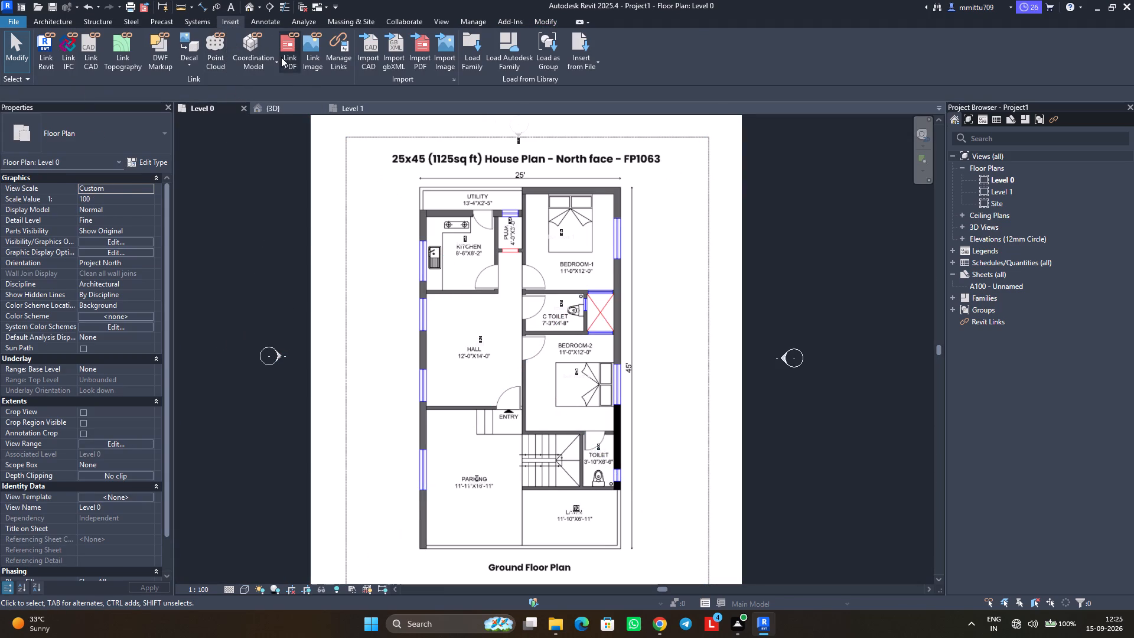
left_click(282, 57)
left_click(683, 112)
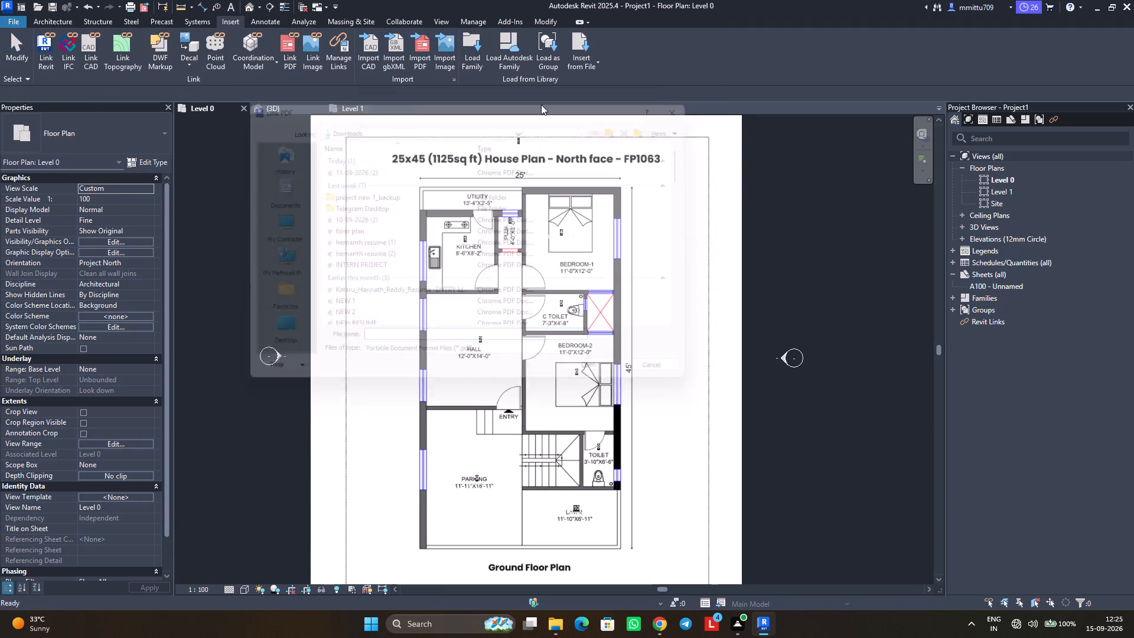
left_click(348, 46)
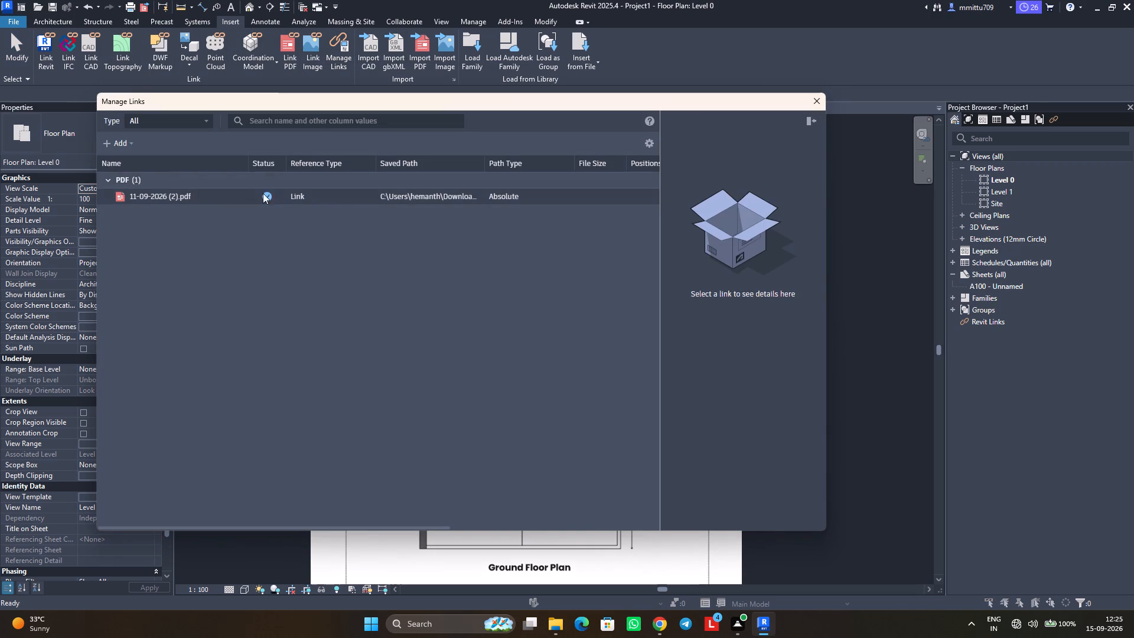
left_click(269, 190)
left_click(275, 144)
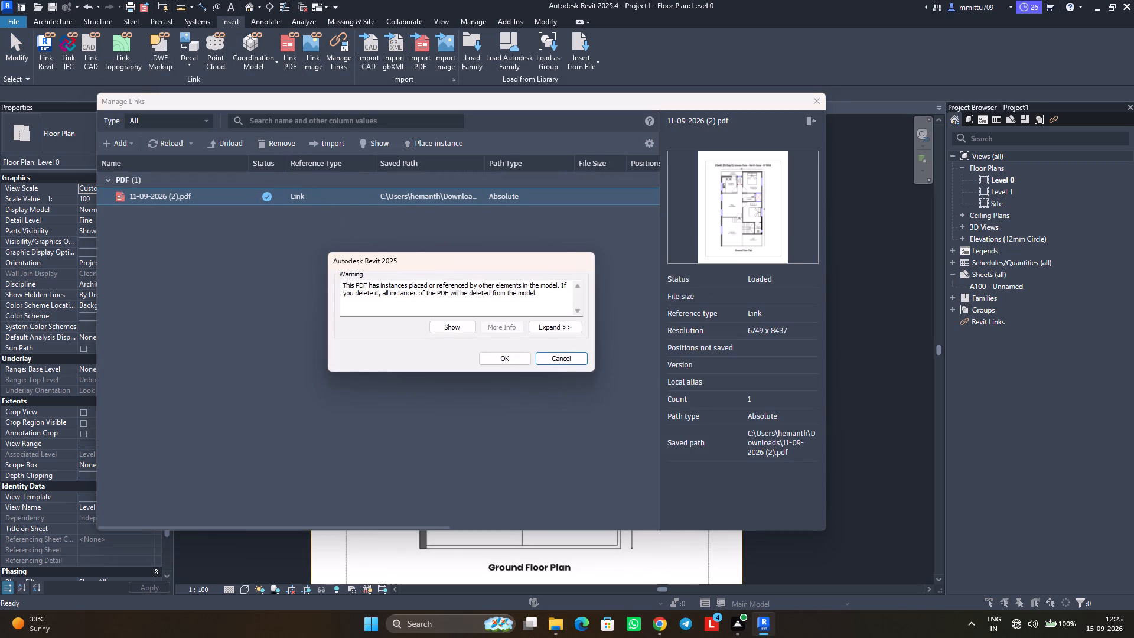
left_click(509, 356)
left_click(817, 102)
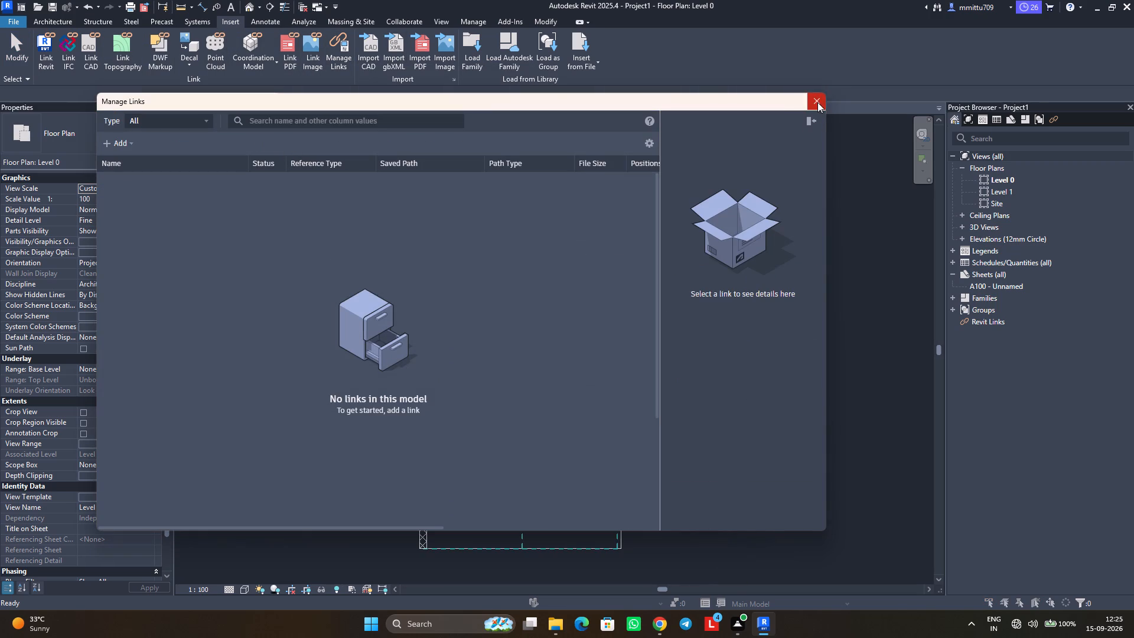
Examine the Level 0 plan without the PDF, from the parking and stair area up to toilet 1's window.
scroll(481, 386, "down", 1)
middle_click_drag(481, 384, 473, 365)
scroll(471, 406, "up", 5)
scroll(471, 406, "down", 1)
middle_click_drag(492, 446, 488, 441)
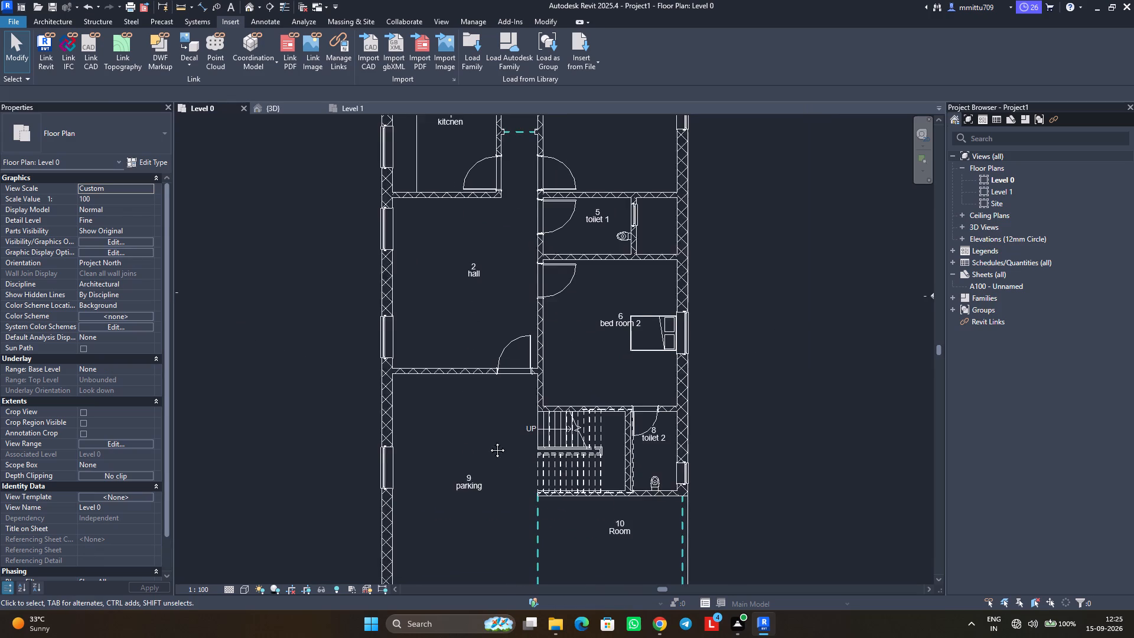
middle_click_drag(488, 441, 480, 426)
scroll(480, 426, "down", 3)
middle_click_drag(480, 414, 480, 421)
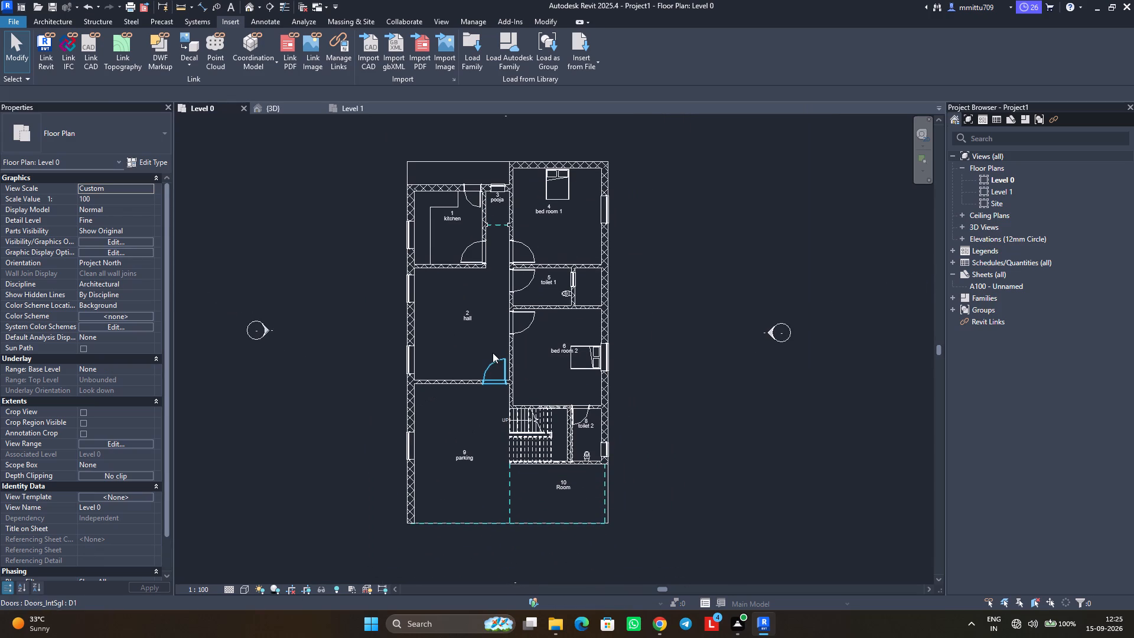
scroll(504, 419, "up", 4)
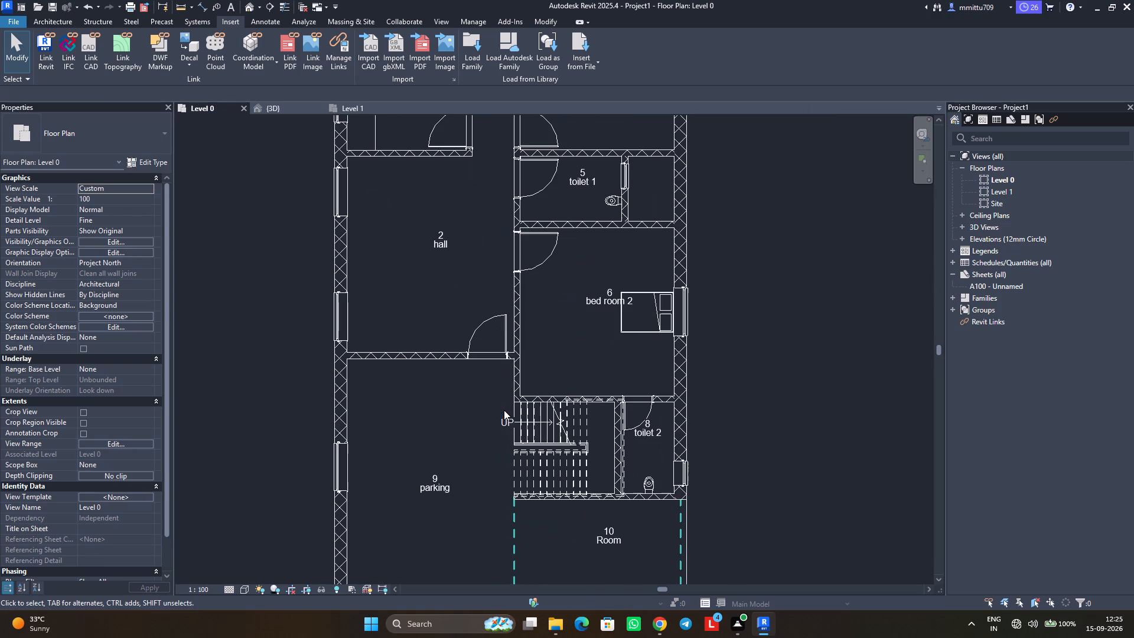
middle_click_drag(513, 337, 510, 357)
scroll(513, 339, "down", 2)
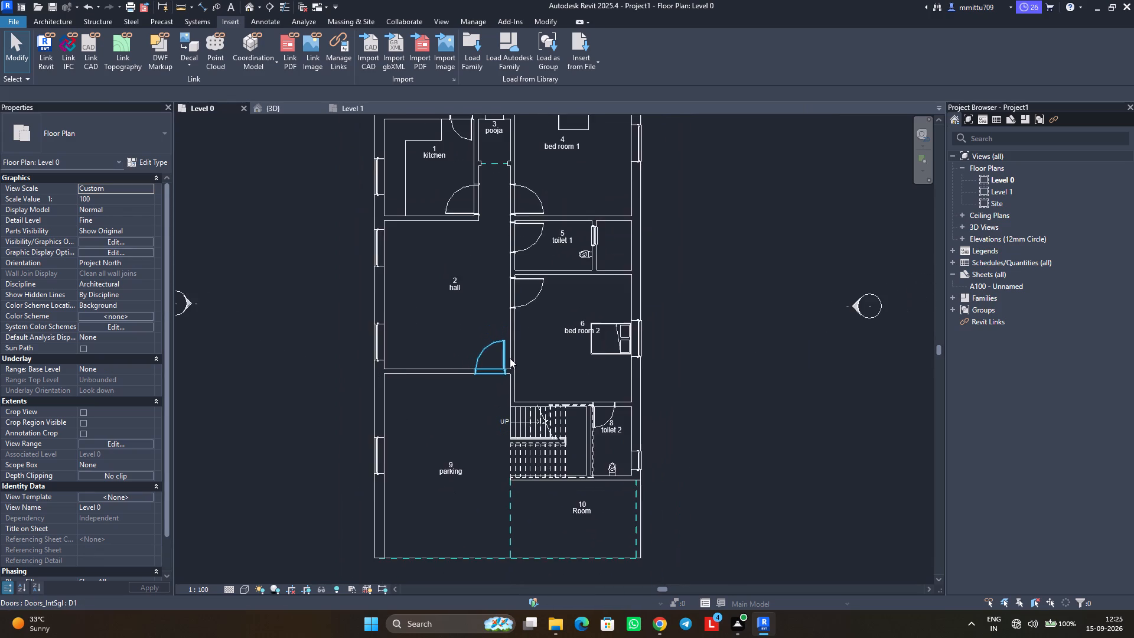
middle_click_drag(510, 358, 506, 390)
scroll(588, 266, "up", 8)
scroll(588, 266, "down", 1)
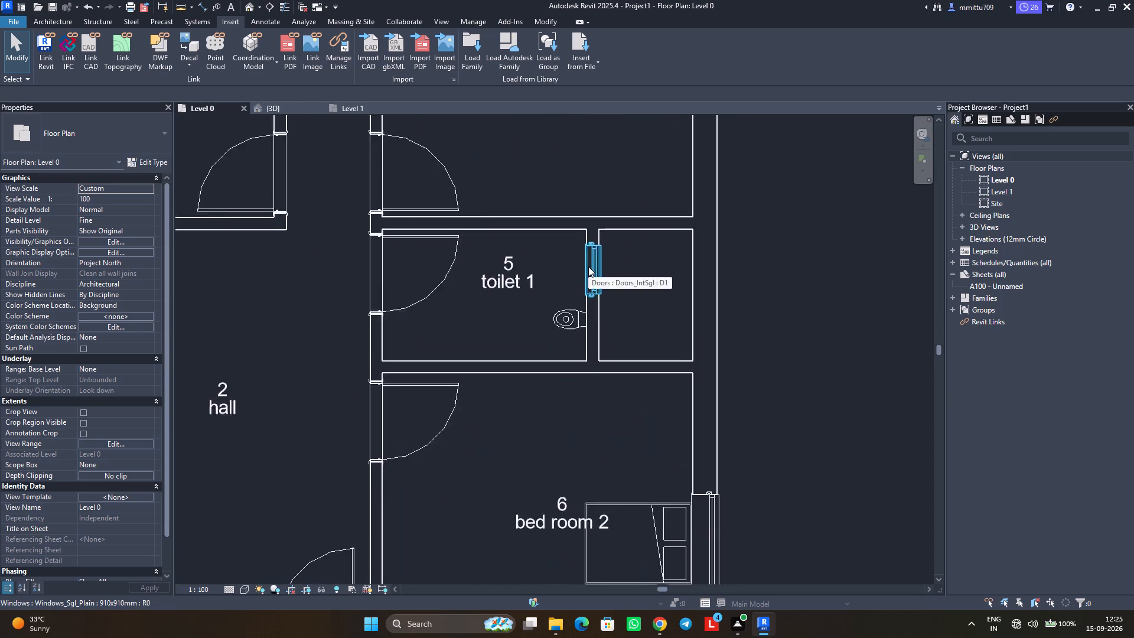
scroll(588, 266, "up", 4)
scroll(588, 266, "down", 1)
scroll(588, 266, "up", 1)
scroll(588, 266, "down", 1)
scroll(588, 266, "up", 1)
Flip the facing of the window between toilet 1 and the shaft, reverse that flip, and flip the window's hand.
left_click(599, 265)
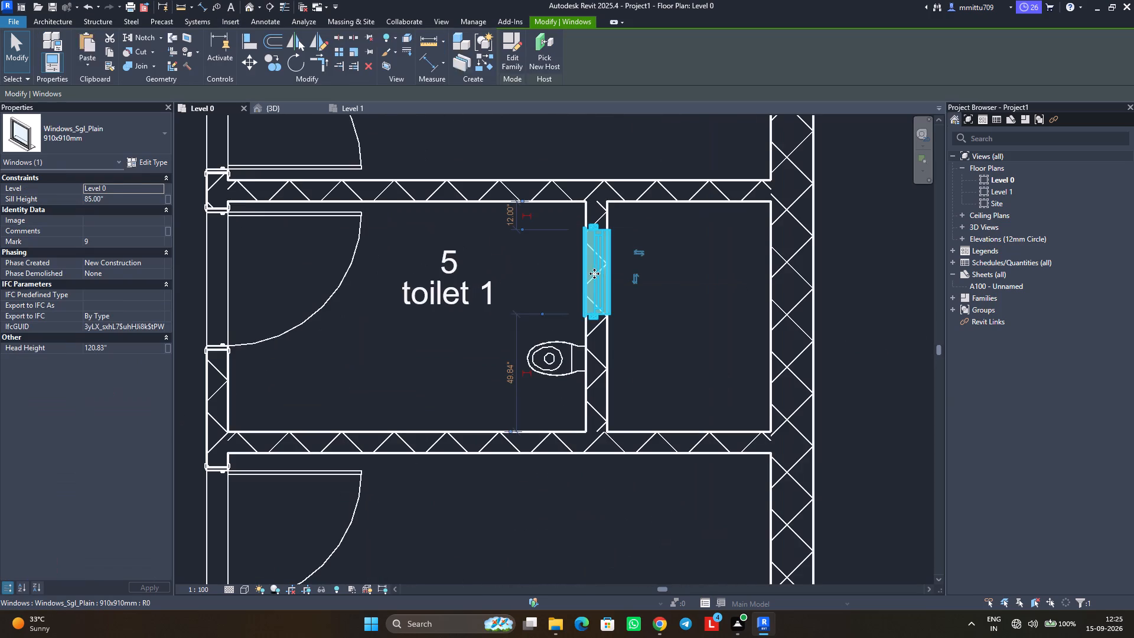
key("Escape")
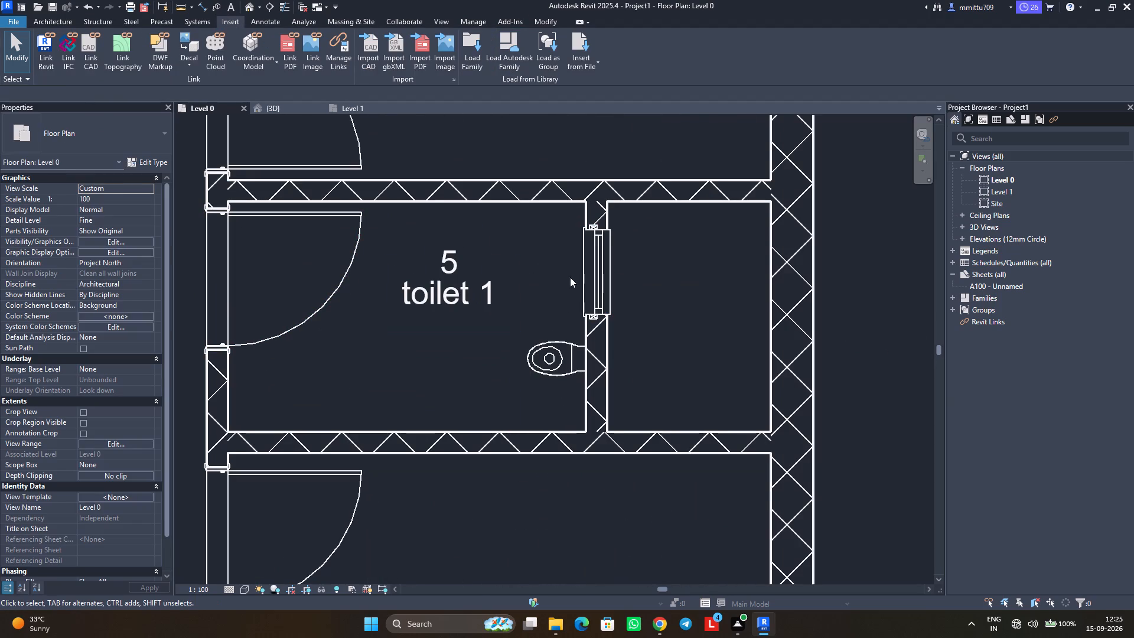
left_click(591, 269)
left_click(635, 252)
left_click(672, 313)
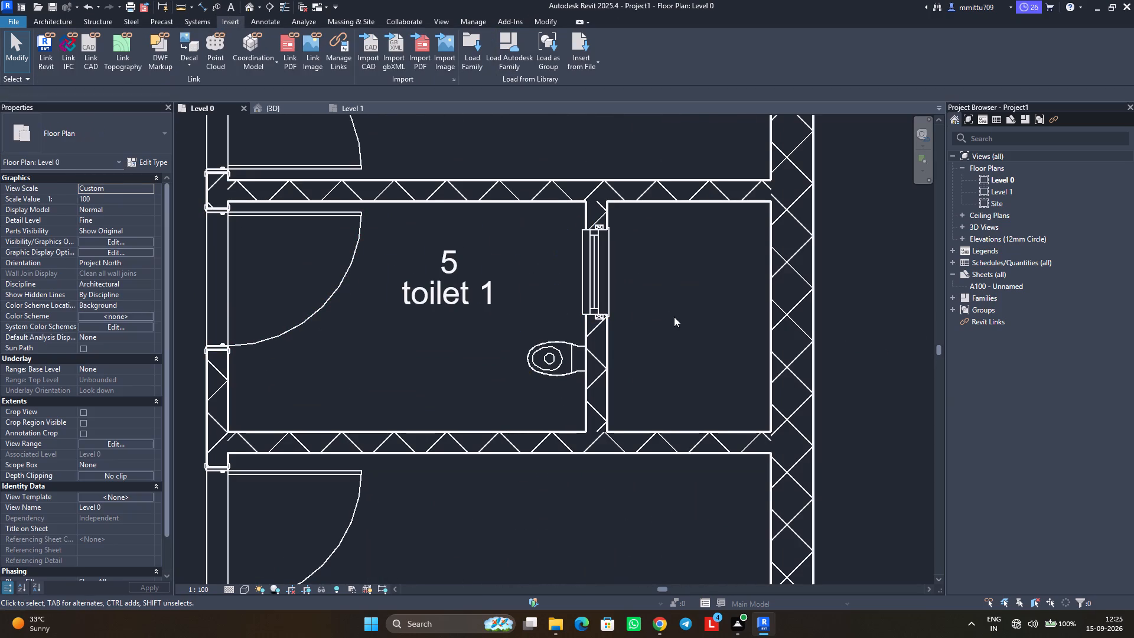
left_click(597, 266)
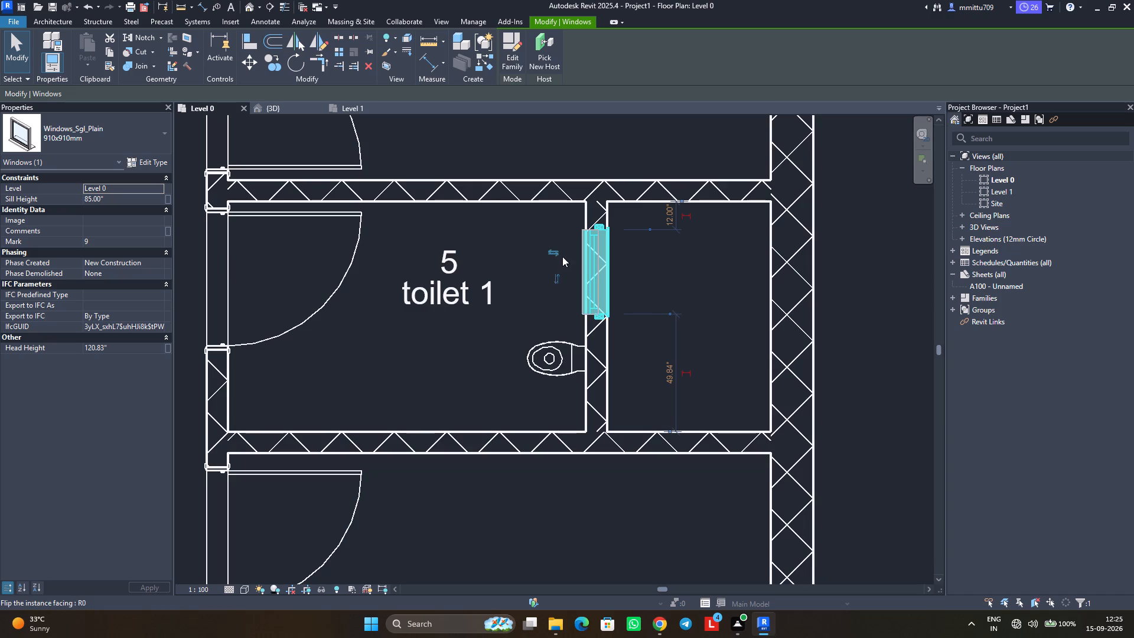
left_click(558, 253)
left_click(634, 279)
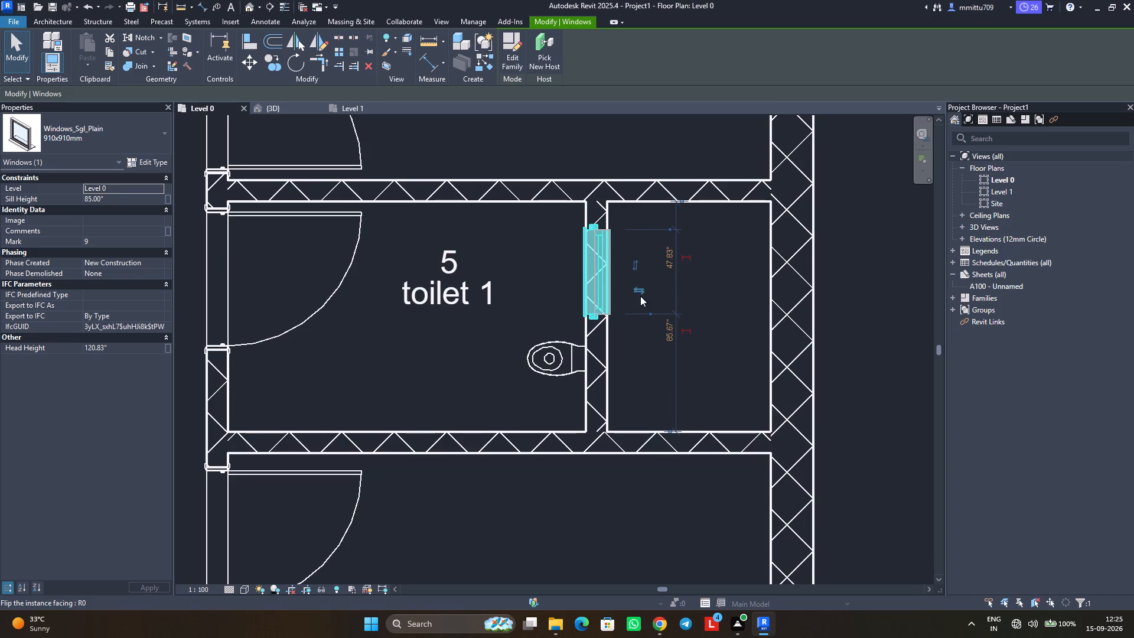
left_click(709, 283)
Look over the upper part of the Level 0 plan around toilet 1, the bedrooms, the kitchen and the hall.
scroll(502, 295, "down", 5)
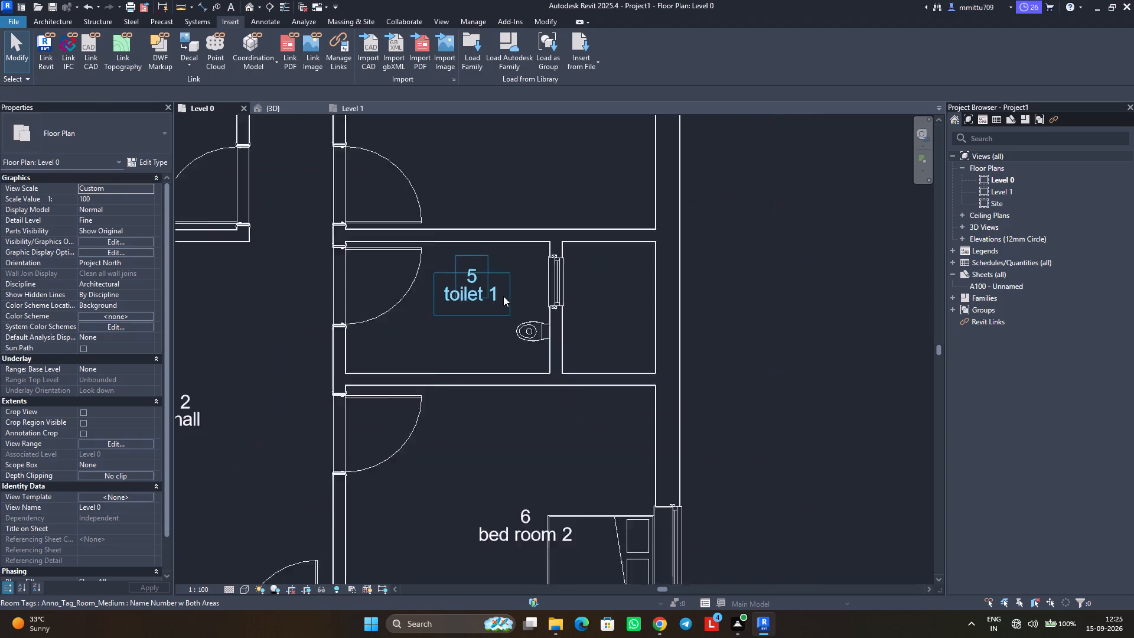
scroll(503, 301, "down", 1)
scroll(503, 301, "up", 1)
scroll(503, 301, "down", 4)
scroll(503, 304, "up", 1)
scroll(503, 304, "down", 2)
middle_click_drag(499, 299, 507, 333)
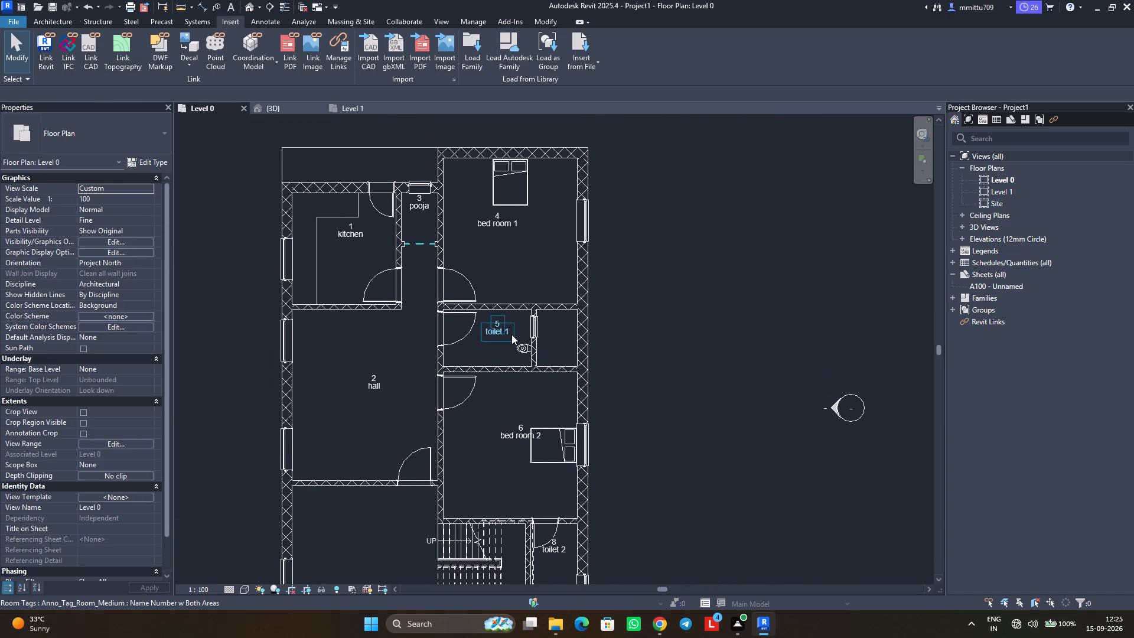
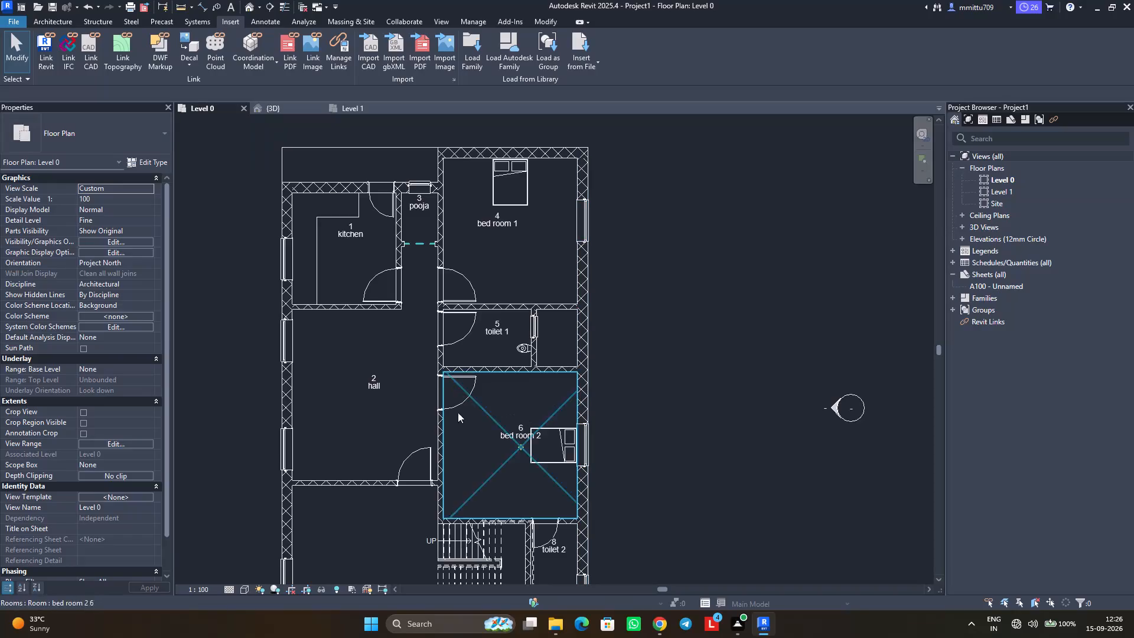
Review the whole Level 0 floor plan, from the kitchen and bedrooms down to the parking and stair area.
scroll(389, 426, "down", 3)
middle_click_drag(397, 443, 425, 394)
scroll(397, 443, "down", 1)
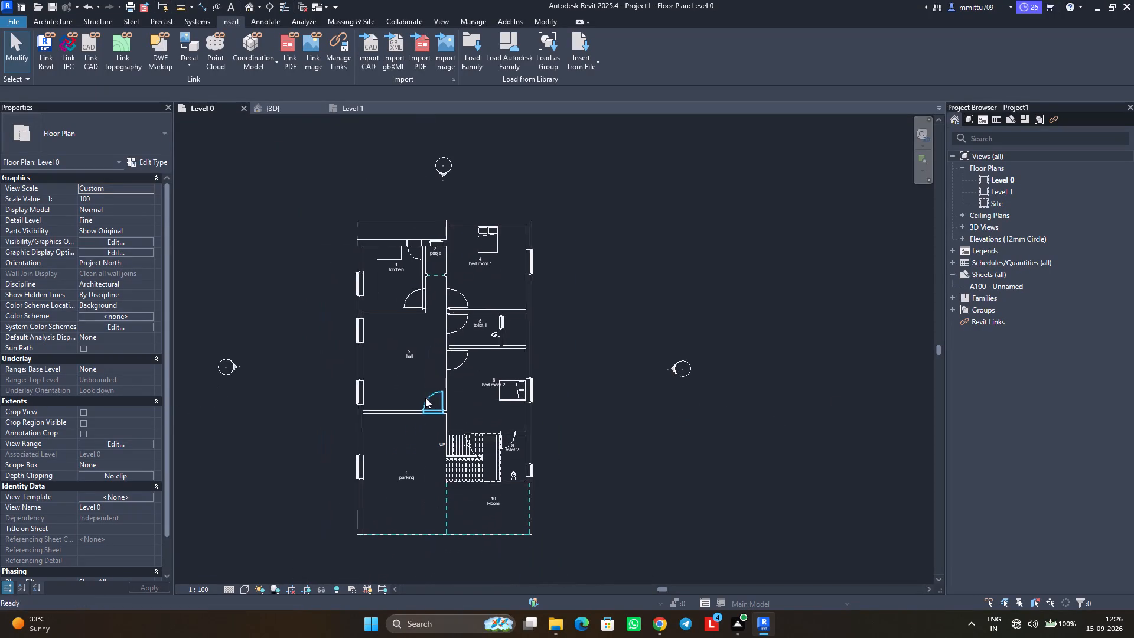
middle_click_drag(405, 443, 410, 415)
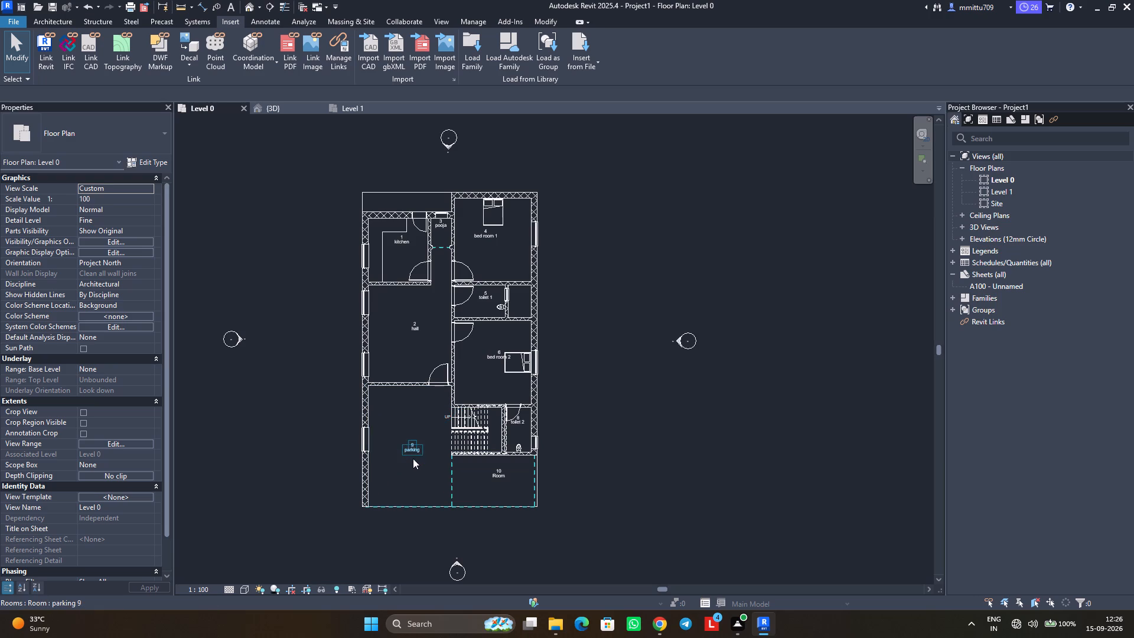
scroll(423, 341, "up", 1)
middle_click_drag(423, 341, 417, 351)
scroll(423, 341, "down", 1)
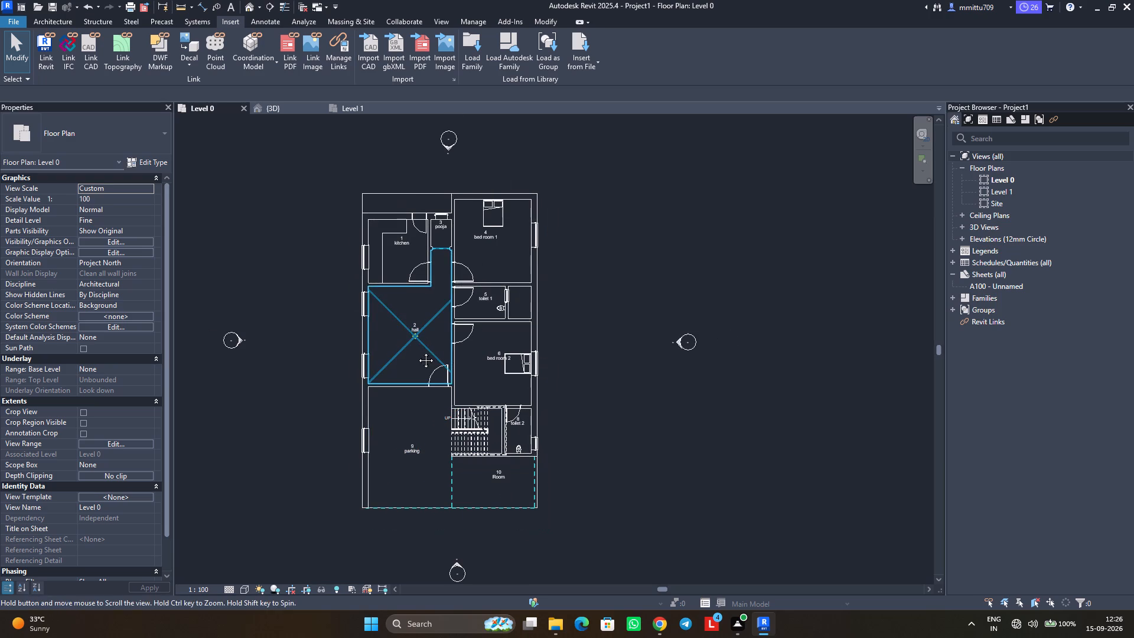
middle_click_drag(417, 351, 412, 362)
middle_click_drag(438, 394, 493, 383)
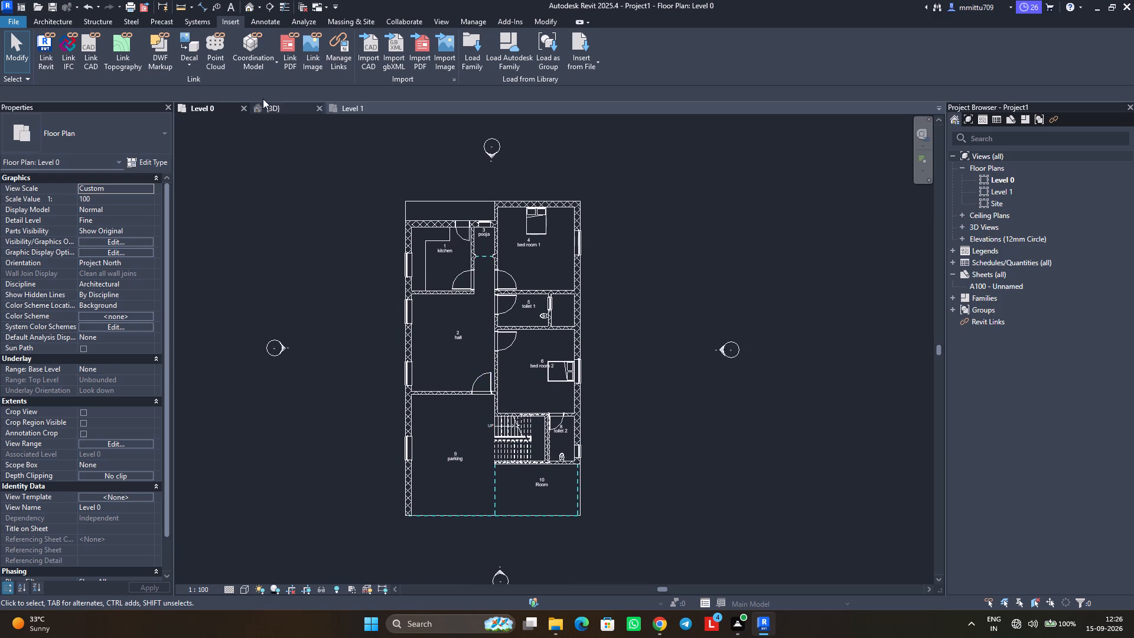
Inspect the house's exterior walls, openings and roof slab in 3D, and check the stair area in the Level 1 plan.
left_click(279, 114)
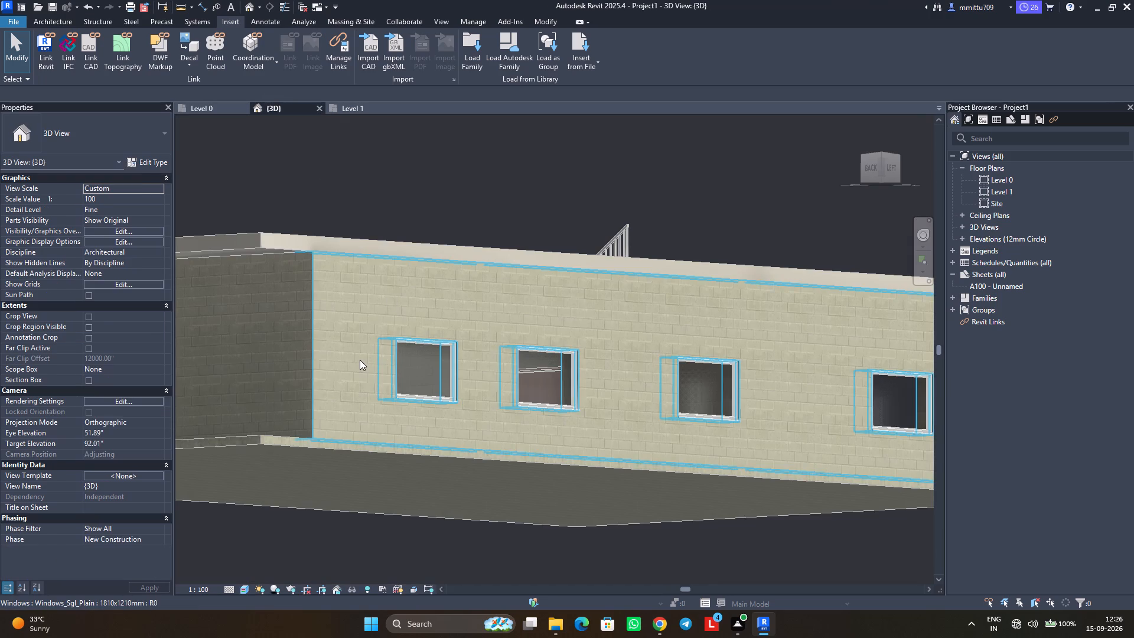
middle_click_drag(360, 360, 426, 448, "shift")
scroll(363, 370, "down", 1, "shift")
middle_click_drag(389, 407, 513, 379, "shift")
middle_click_drag(411, 401, 449, 357)
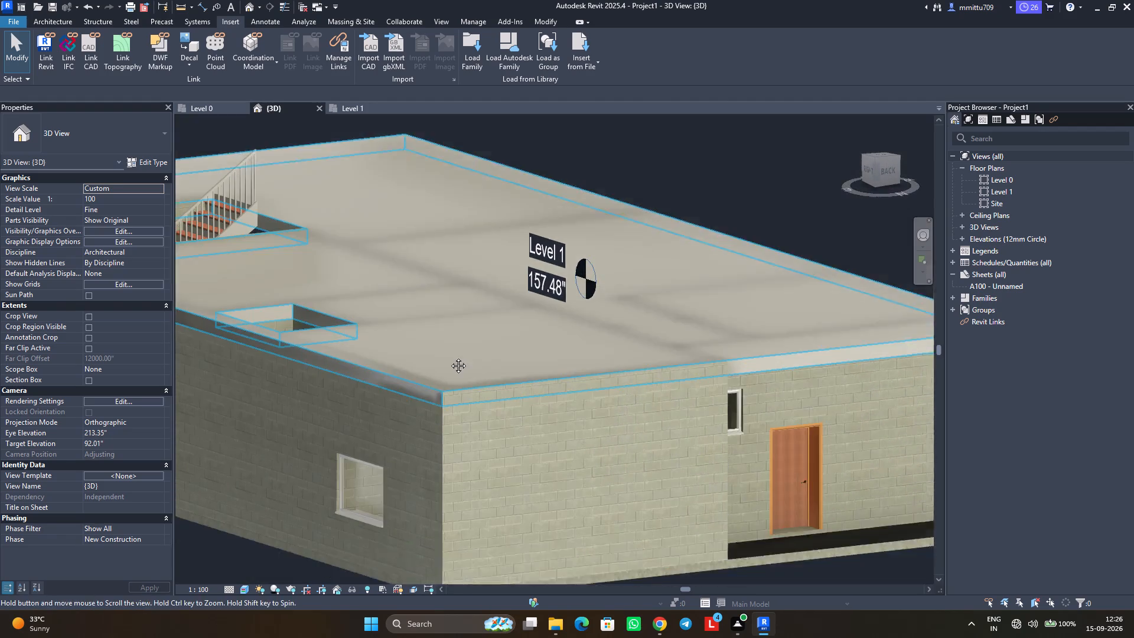
middle_click_drag(449, 357, 468, 344)
scroll(459, 333, "up", 1)
left_click(367, 106)
scroll(468, 310, "down", 4)
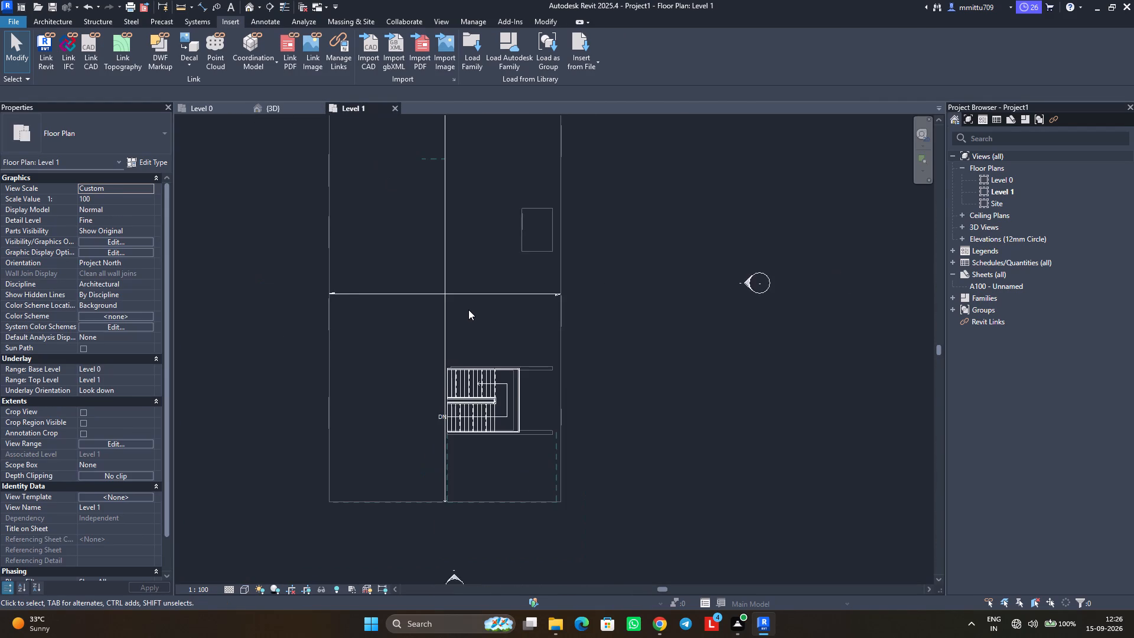
middle_click_drag(464, 305, 481, 341)
scroll(465, 315, "down", 1)
left_click(305, 112)
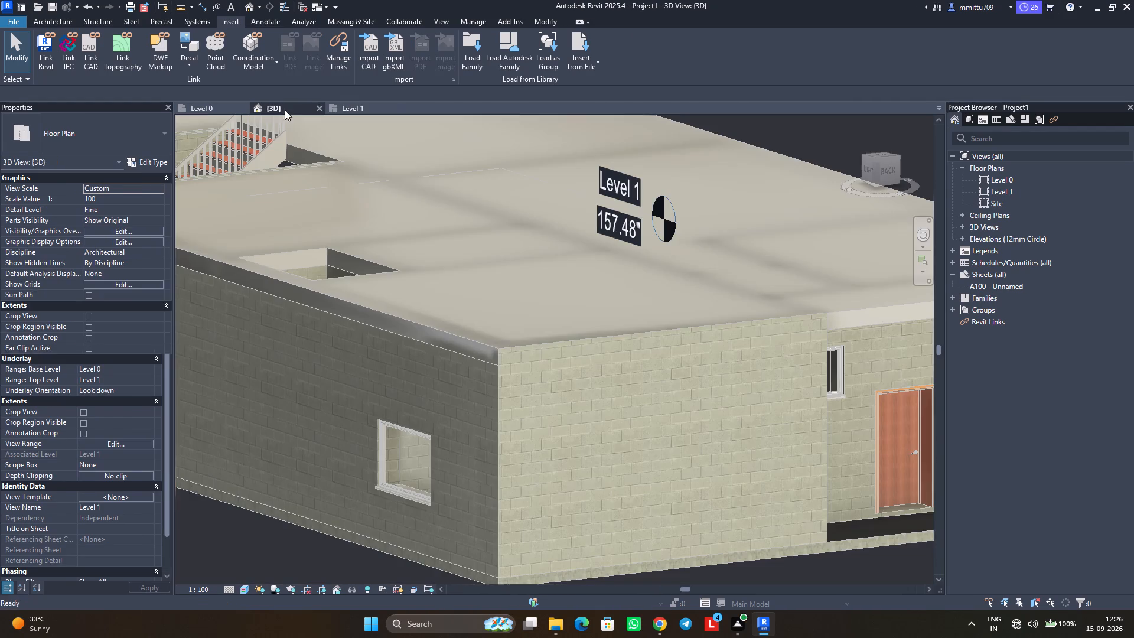
Return to the Level 0 plan and check the hall, bed room 2, staircase, toilet 2 and parking.
left_click(208, 108)
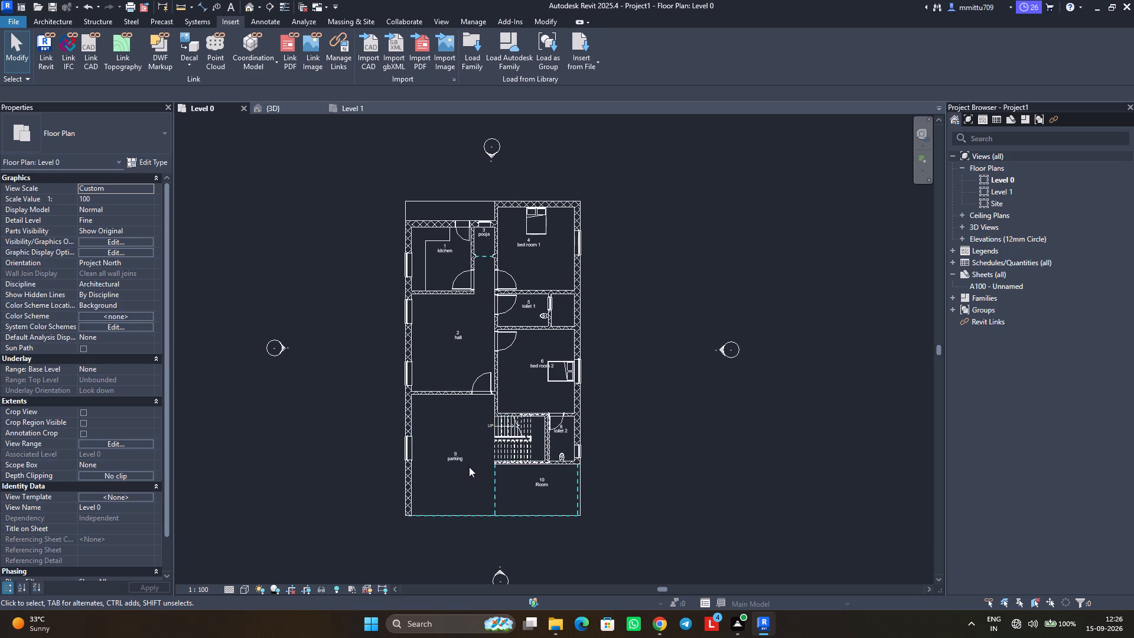
scroll(484, 409, "up", 4)
middle_click_drag(484, 408, 501, 398)
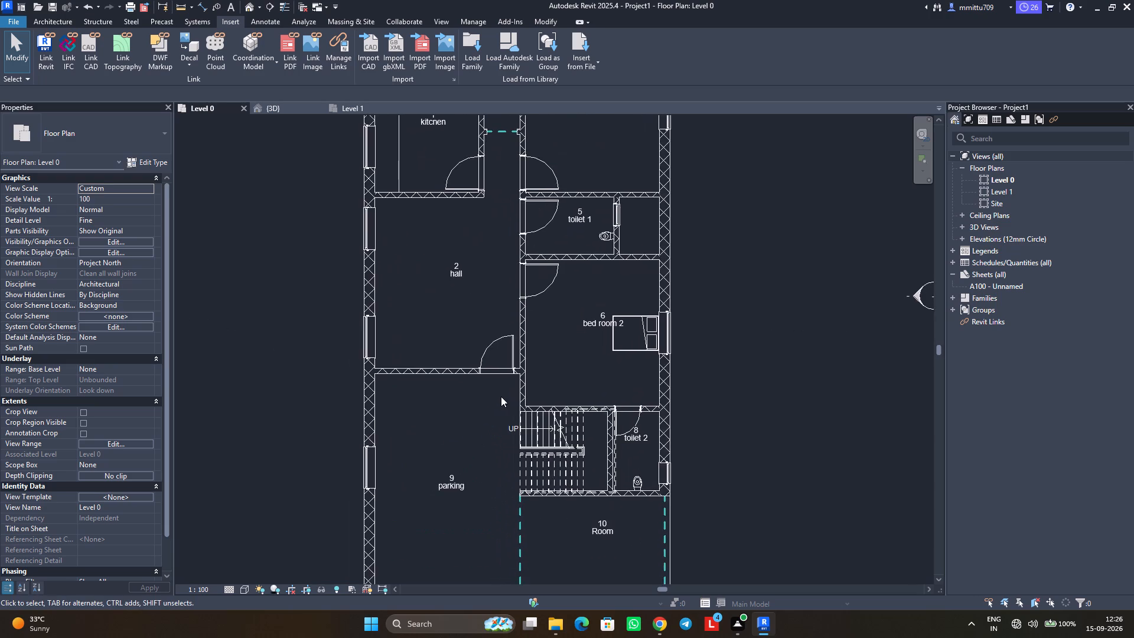
scroll(501, 396, "down", 3)
middle_click_drag(498, 399, 500, 409)
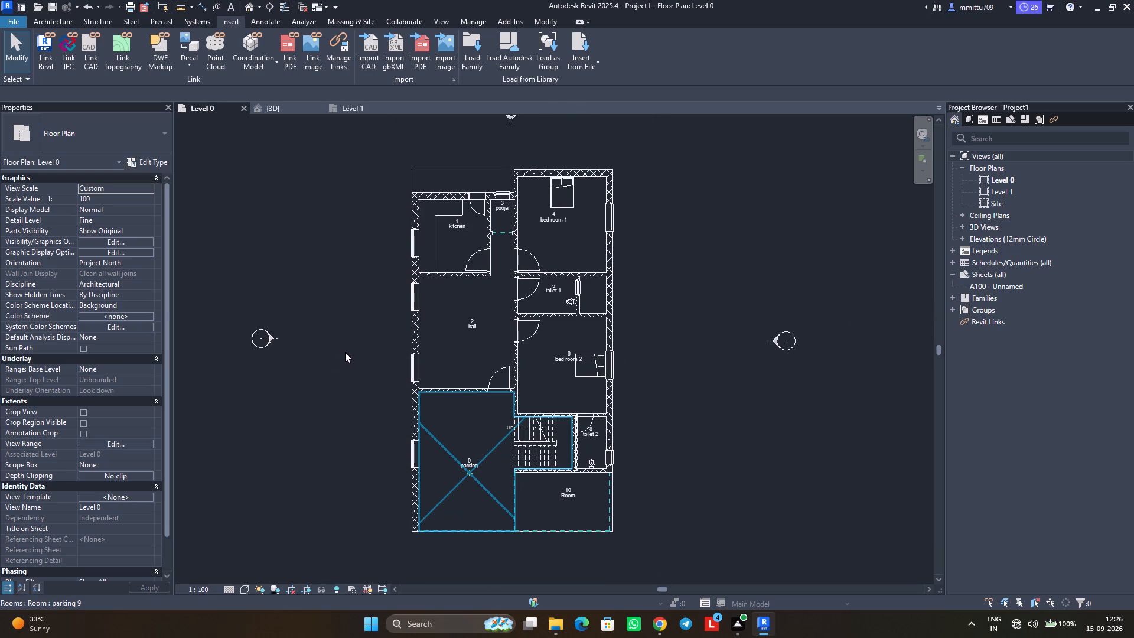
Save the project as a Revit project file named intern 2 in the Downloads folder.
key("ctrl+s")
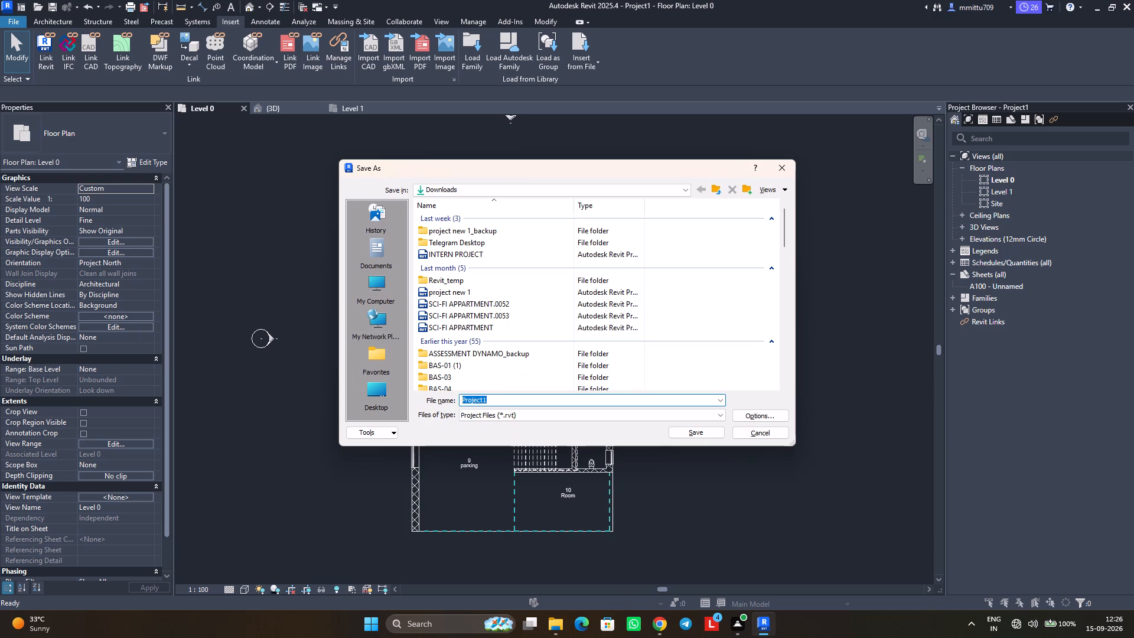
type("intern 2")
left_click(680, 437)
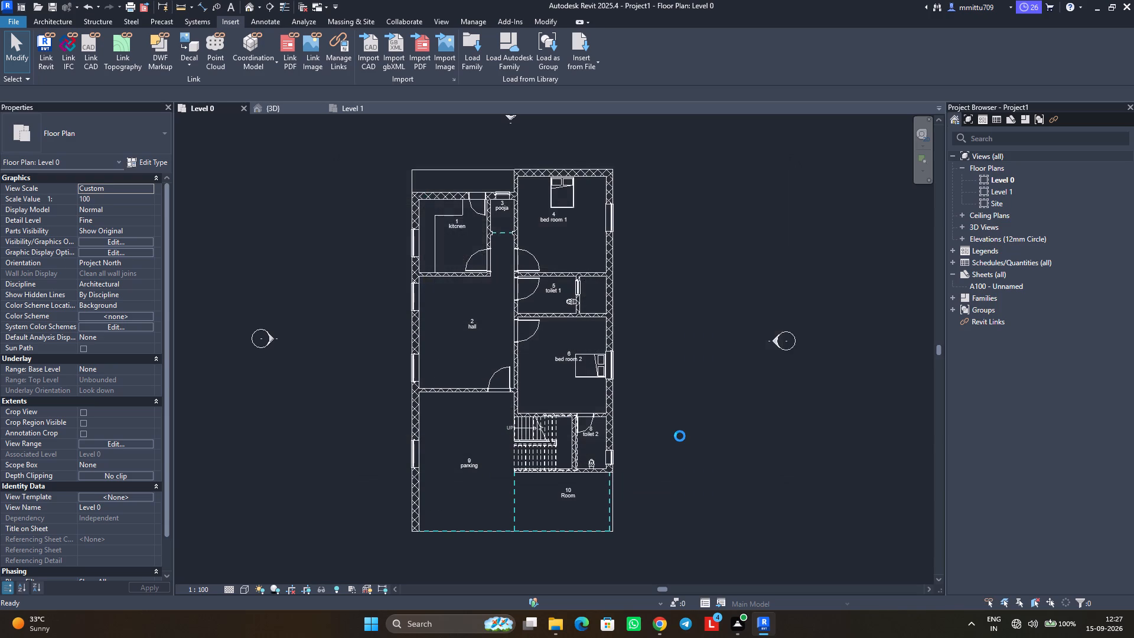
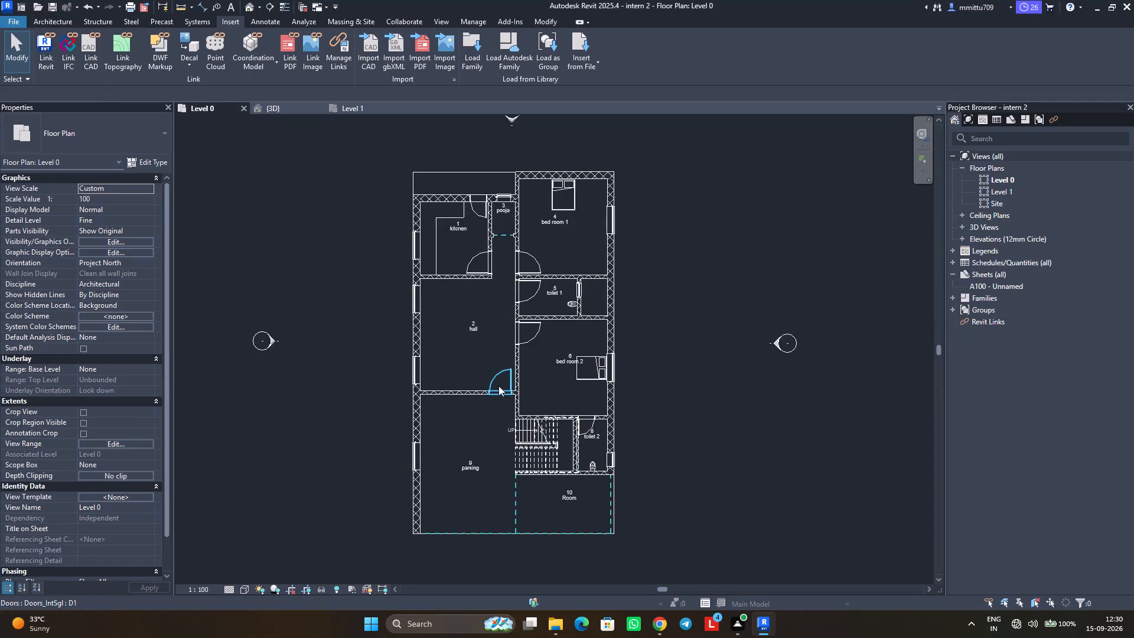
Look over the Level 0 floor plan and check it against the Level 1 plan and the 3D view.
scroll(475, 369, "up", 3)
scroll(475, 369, "down", 3)
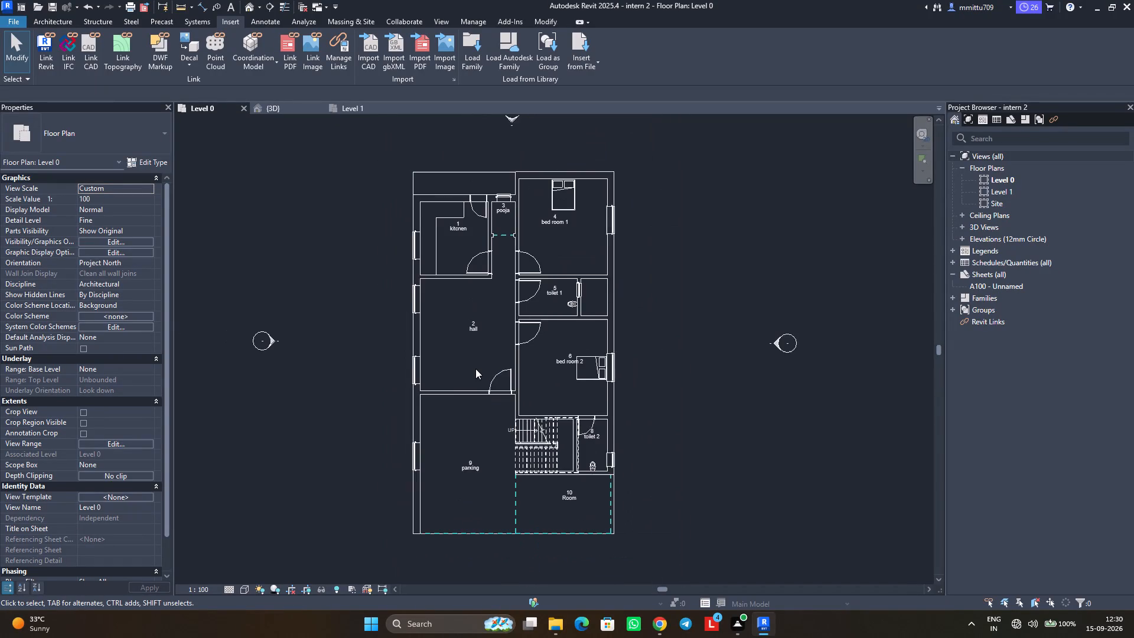
middle_click_drag(475, 369, 485, 365)
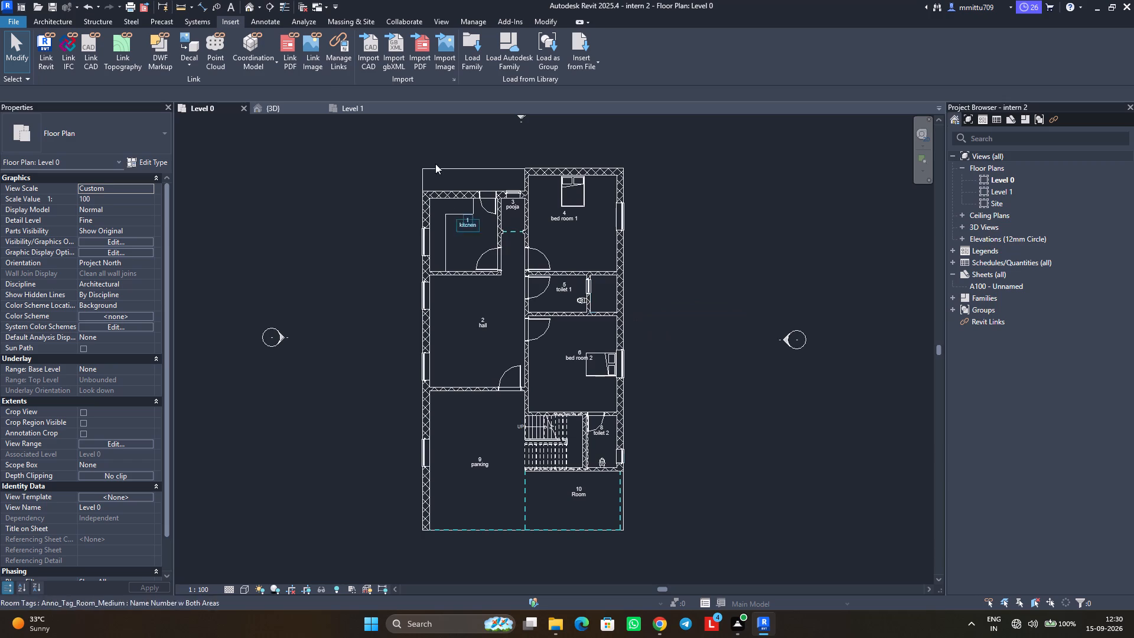
left_click(310, 110)
left_click(338, 110)
left_click(289, 100)
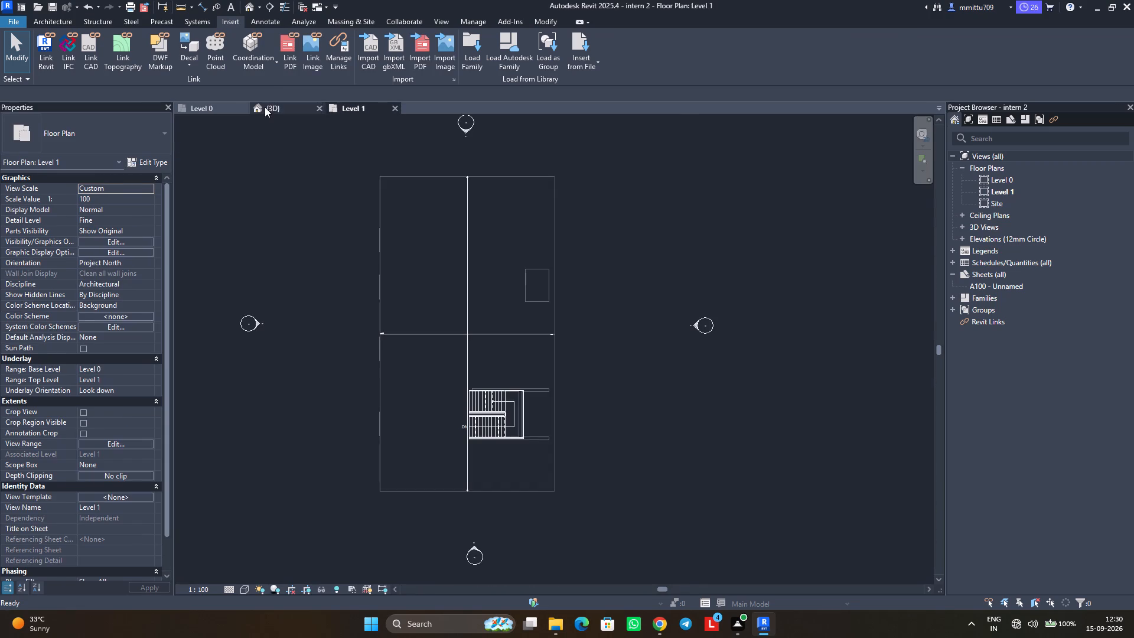
left_click(265, 107)
left_click(214, 108)
left_click(271, 113)
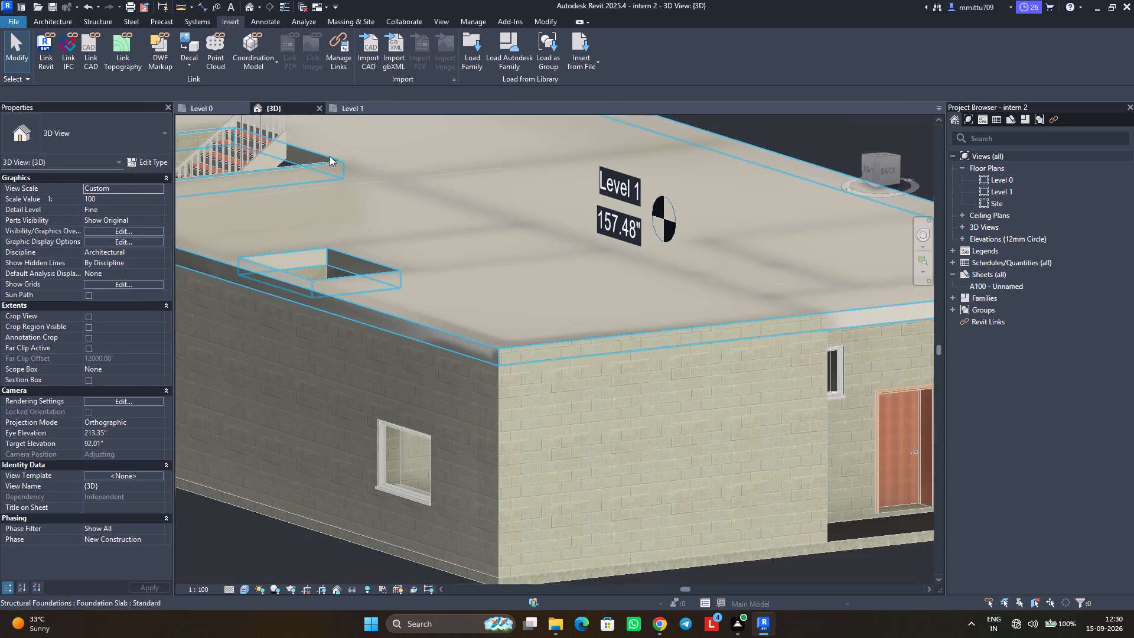
left_click(357, 108)
left_click(286, 112)
Export the Level 0 floor plan as a PDF named intern 2 in the Downloads folder, using the current window range.
left_click(223, 109)
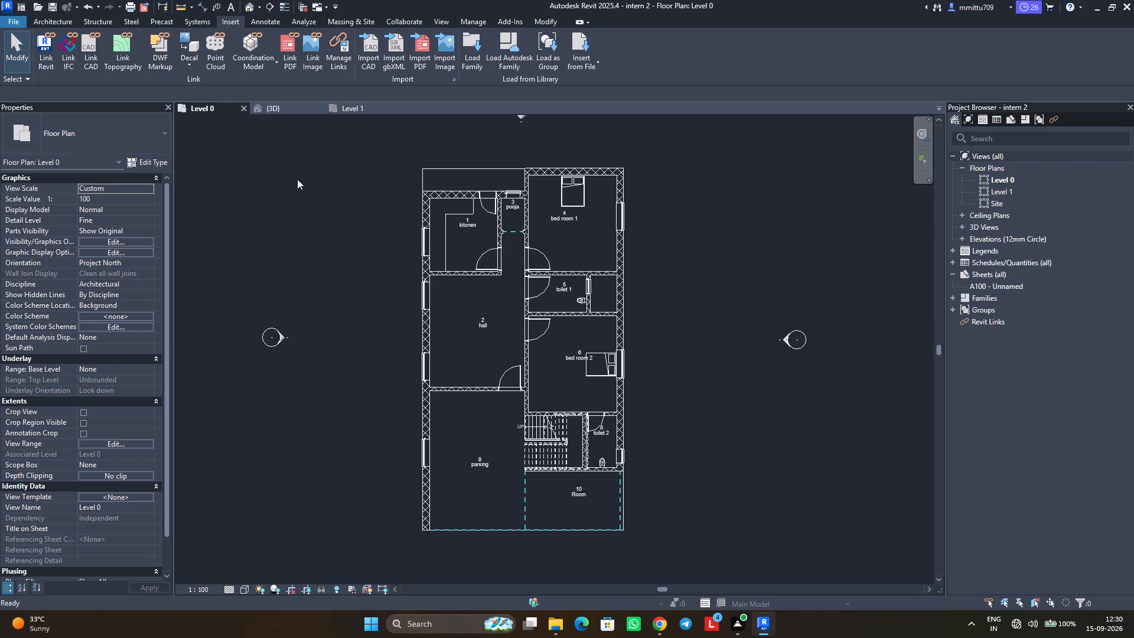
scroll(297, 179, "down", 1)
middle_click_drag(297, 180, 316, 196)
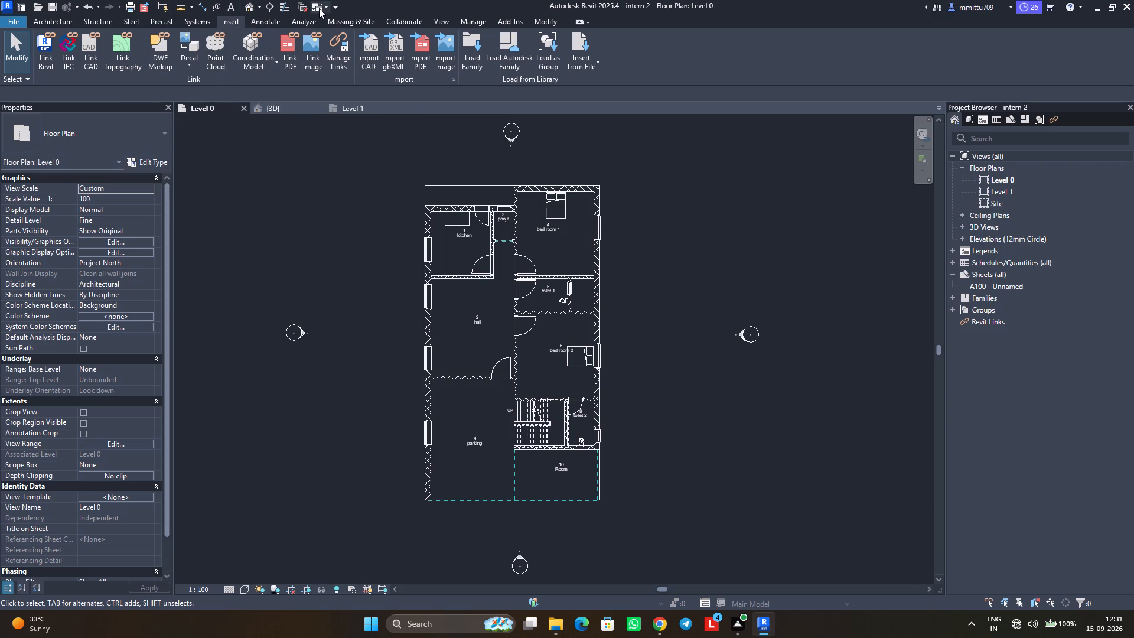
left_click(141, 4)
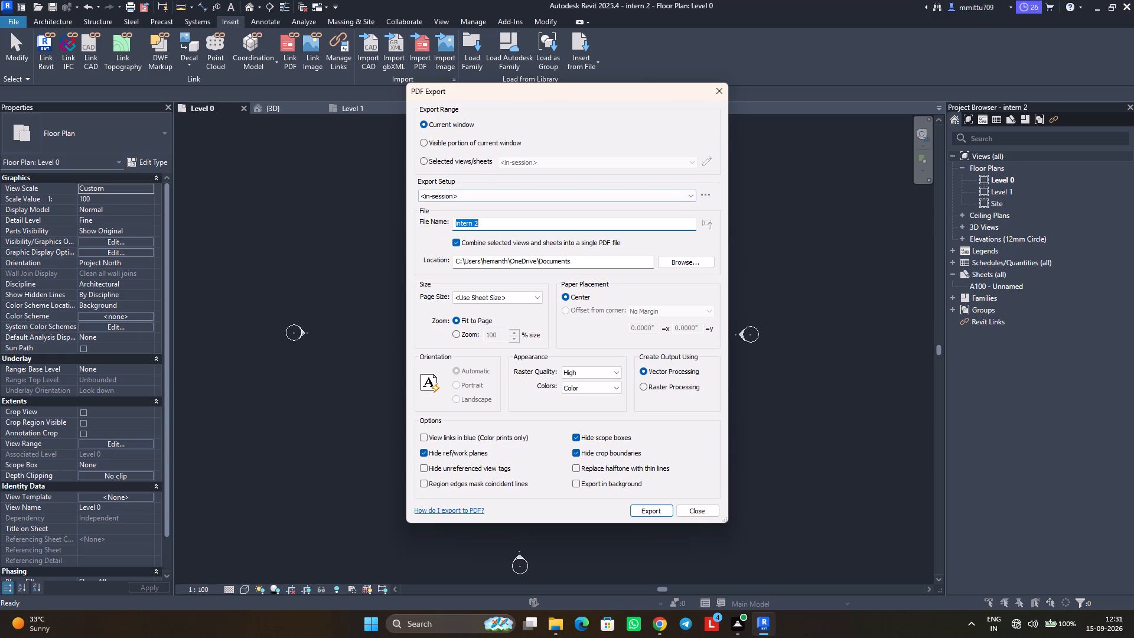
left_click(663, 259)
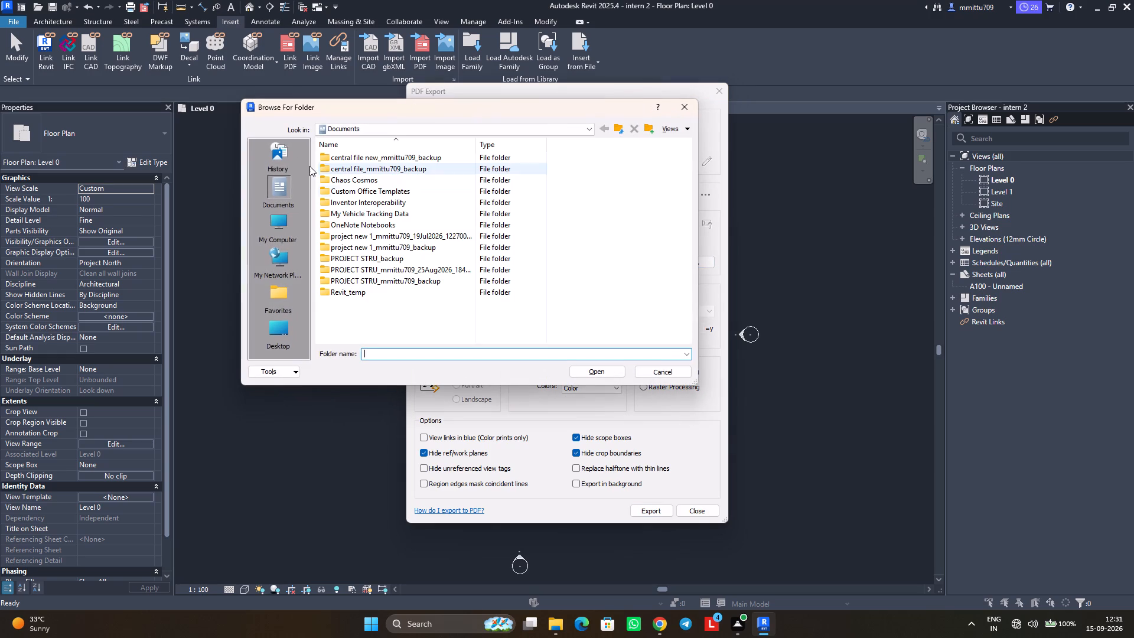
left_click(276, 222)
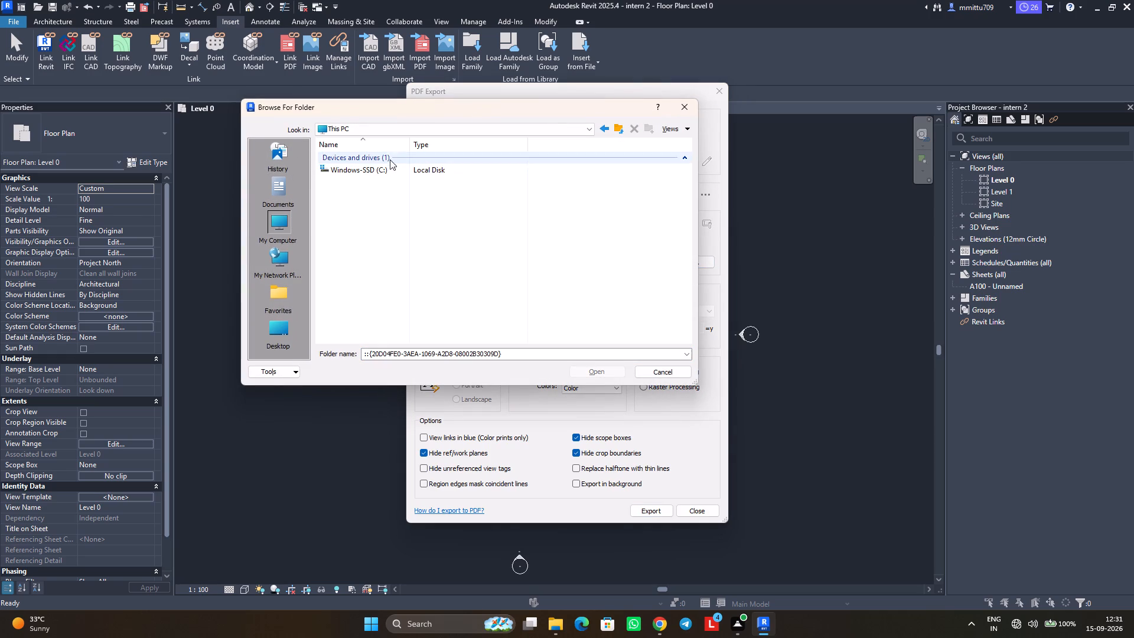
left_click(400, 132)
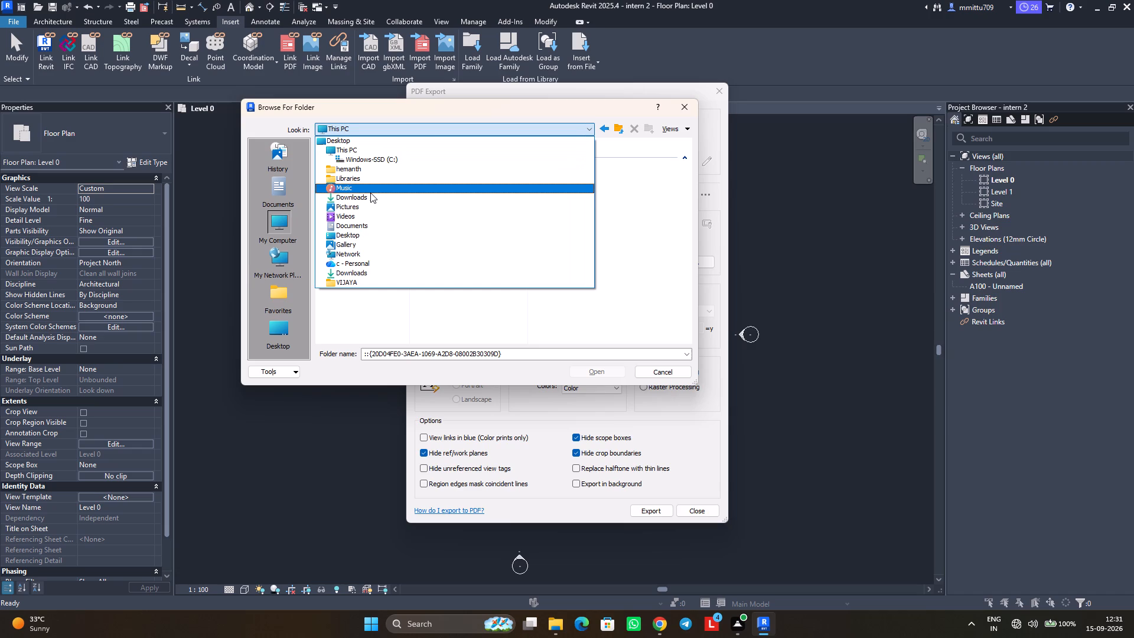
left_click(369, 198)
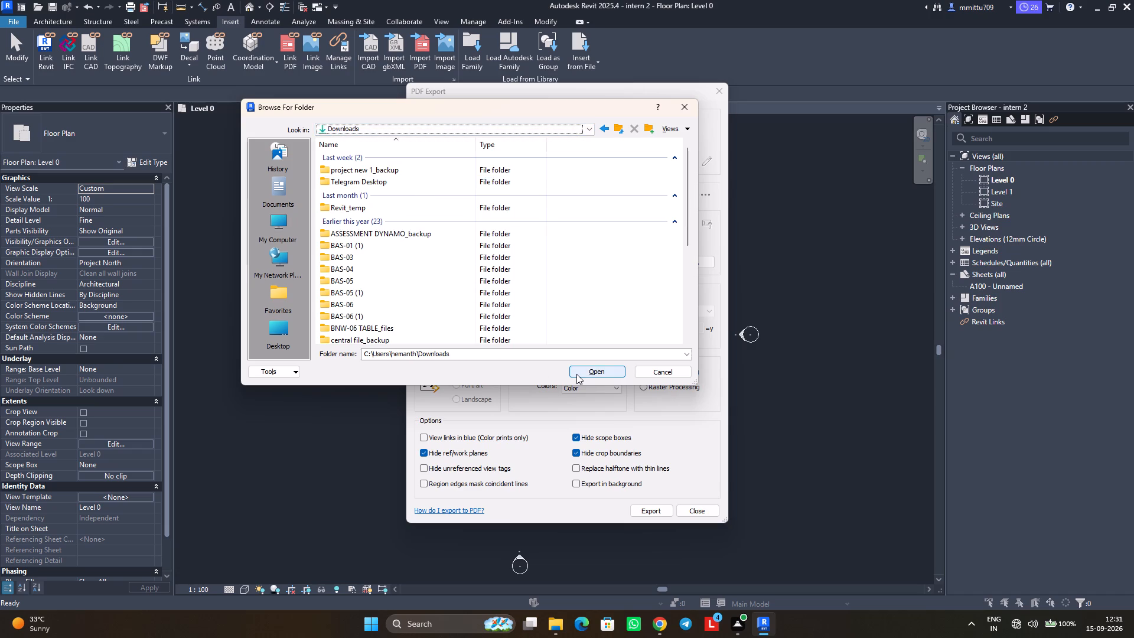
left_click(577, 373)
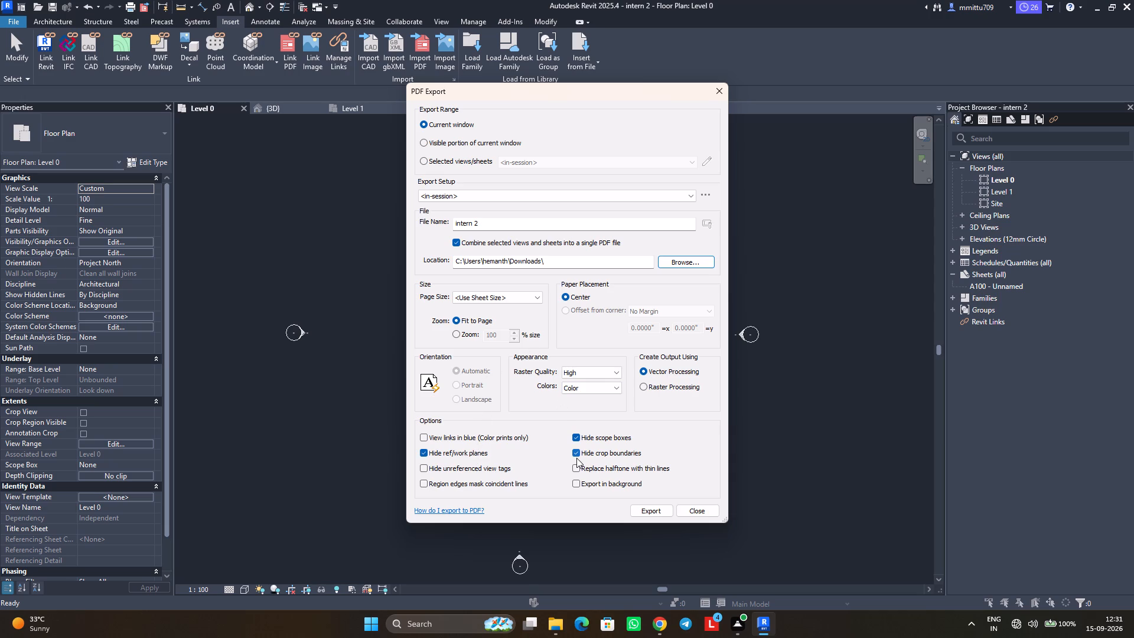
left_click(641, 512)
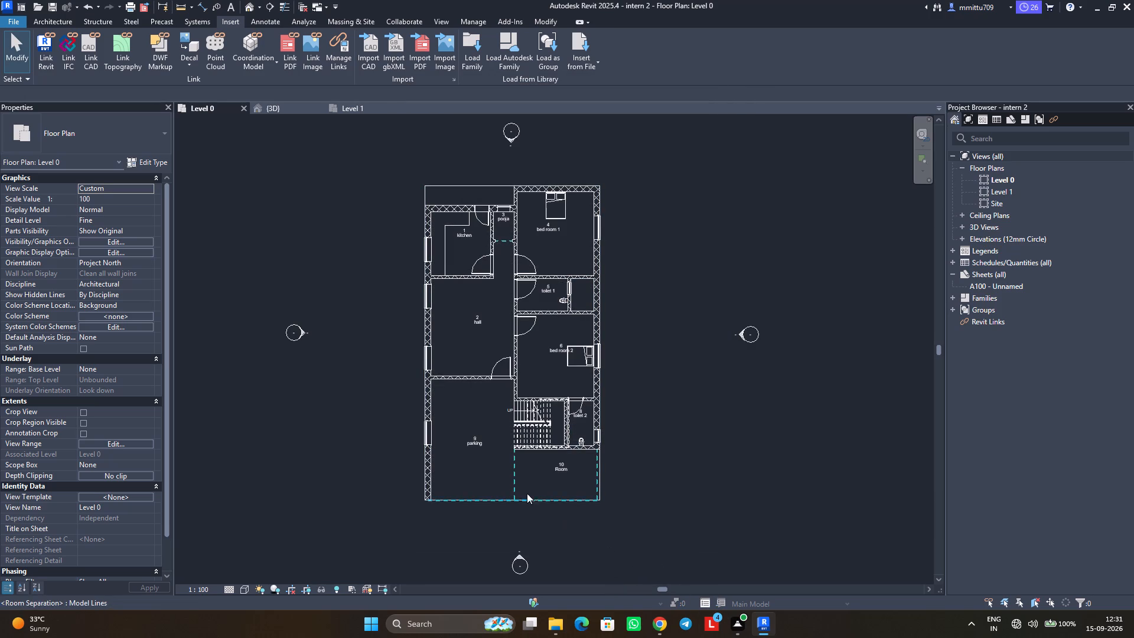
middle_click_drag(526, 476, 567, 477)
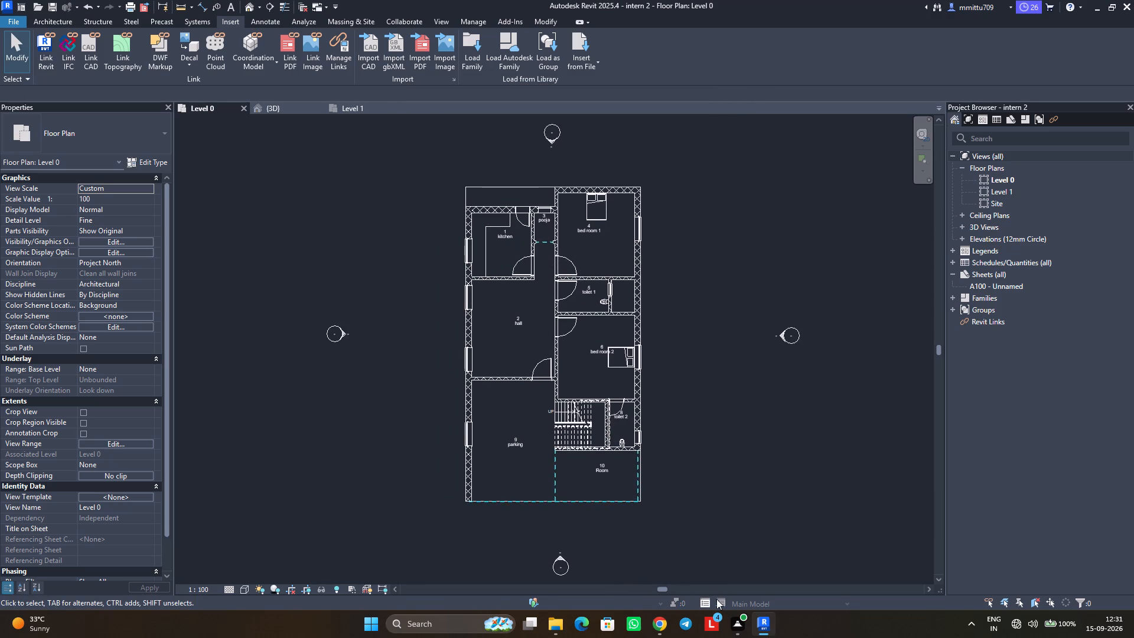
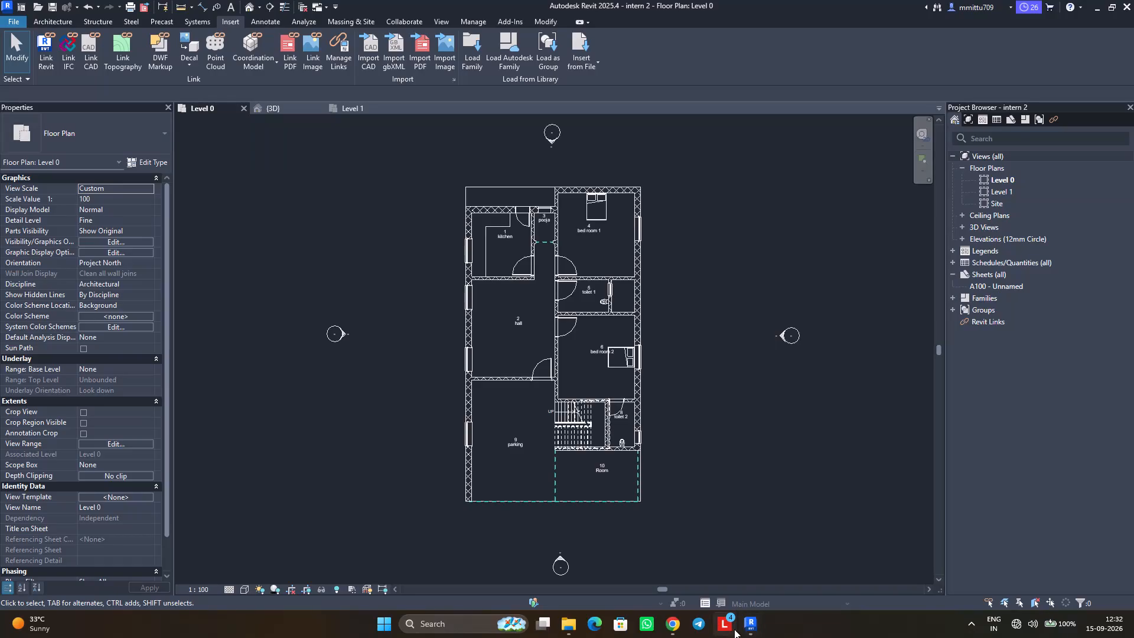
Minimise Revit and close the browser window showing the 25x45 house plan PDF to reach the desktop.
left_click(1092, 8)
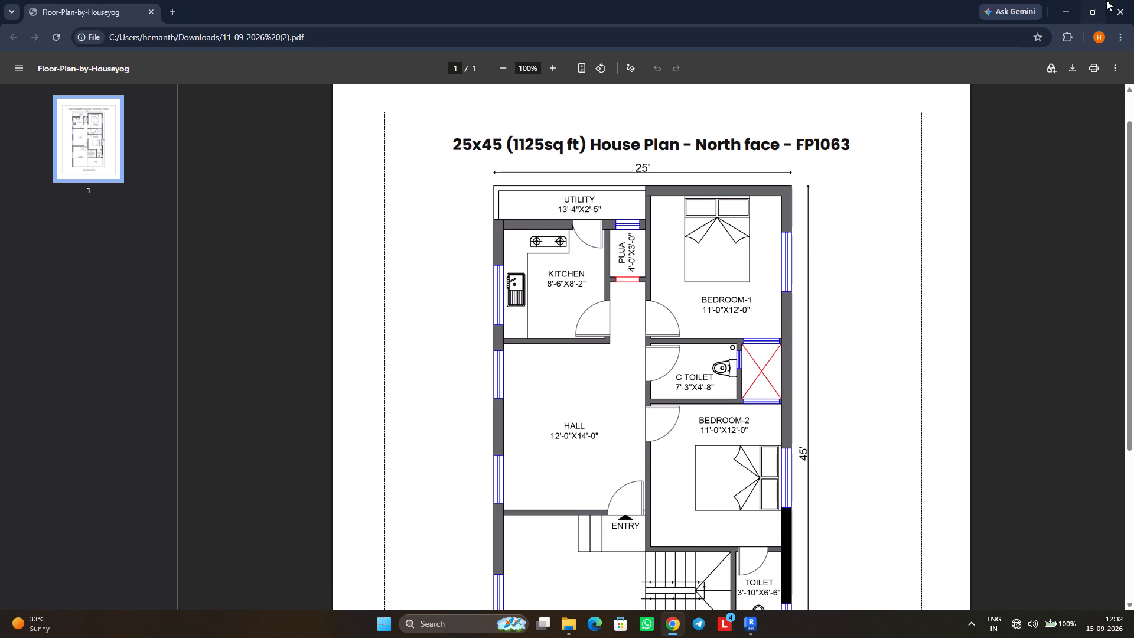
left_click(1123, 5)
double_click(1122, 0)
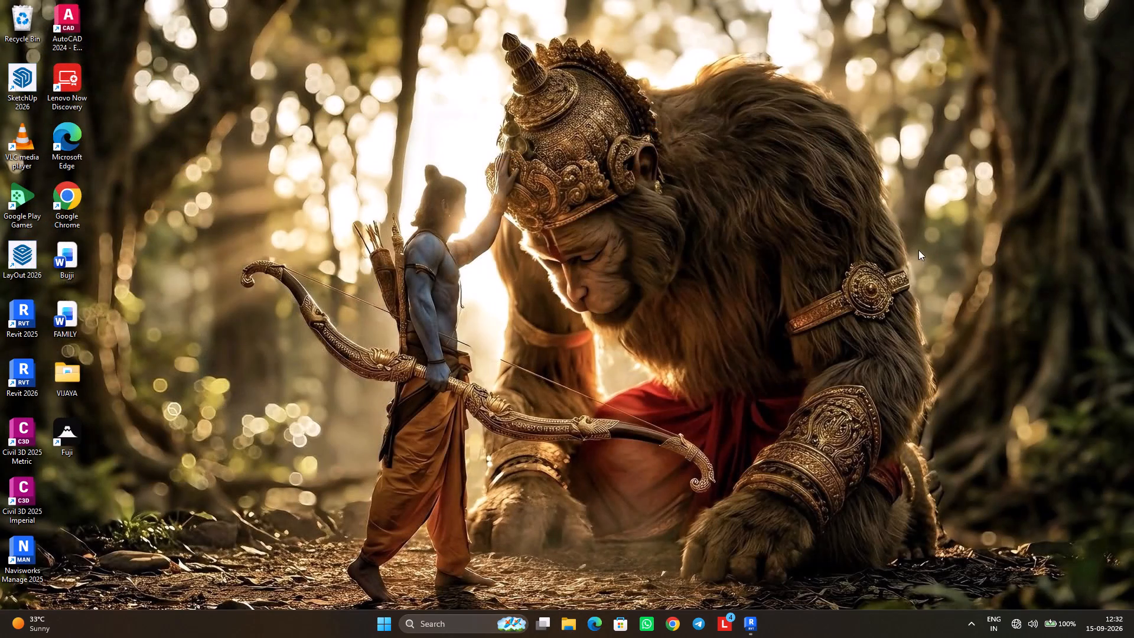
Launch the Fuji application from the desktop.
left_click(64, 432)
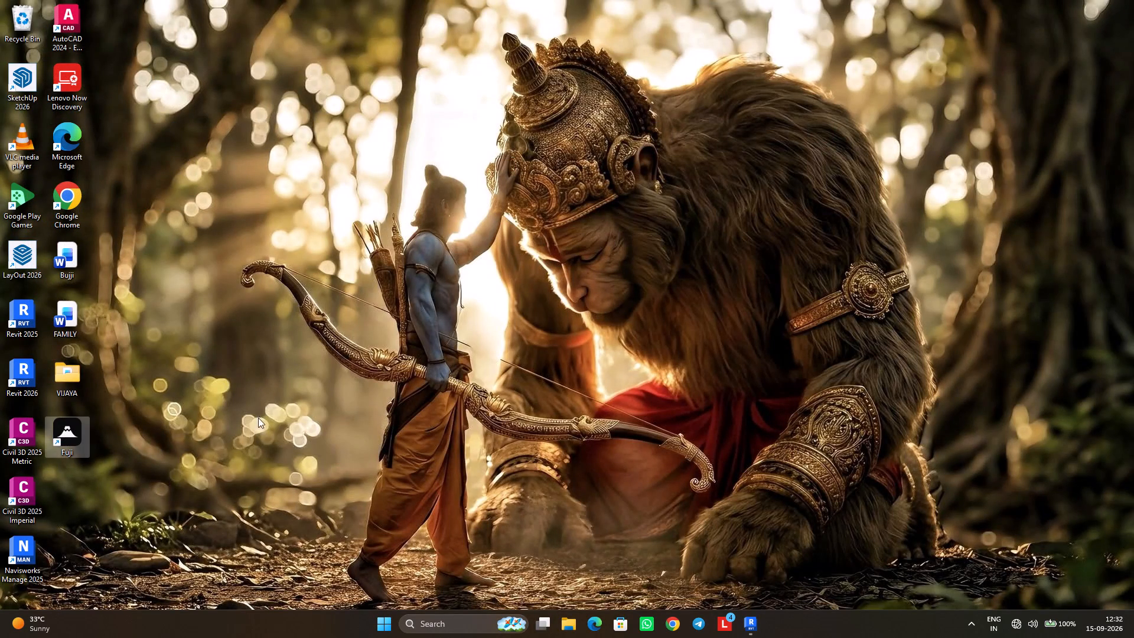
double_click(81, 431)
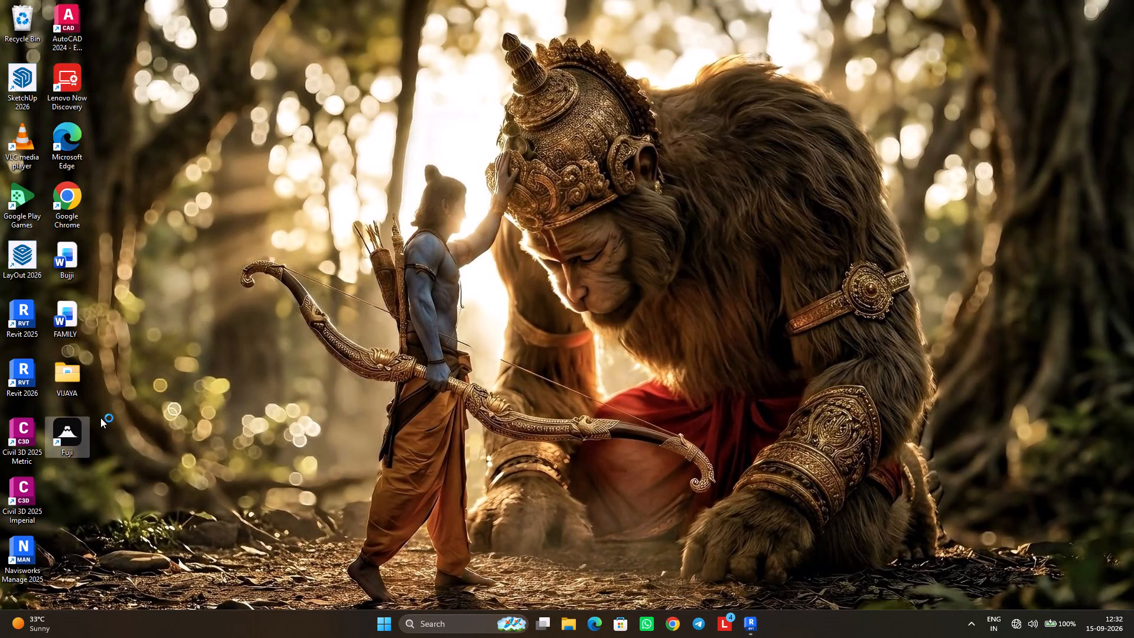